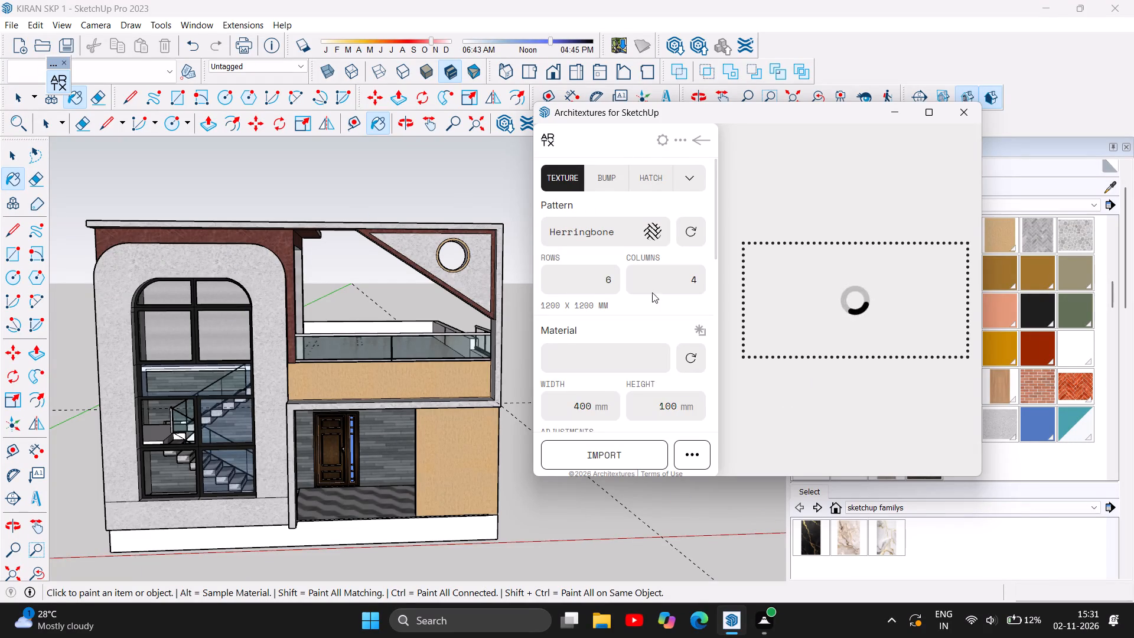
# Look through the Architextures pattern library for an alternative to the Herringbone pattern.
pyautogui.click(693, 225)
pyautogui.click(693, 225)
pyautogui.click(660, 230)
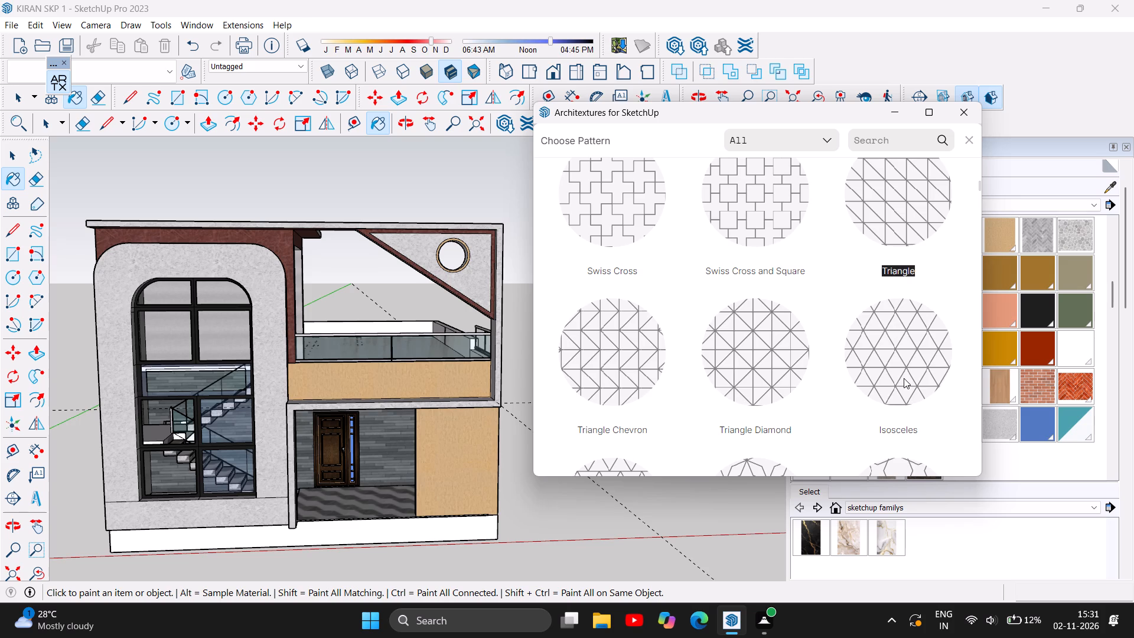
pyautogui.click(869, 226)
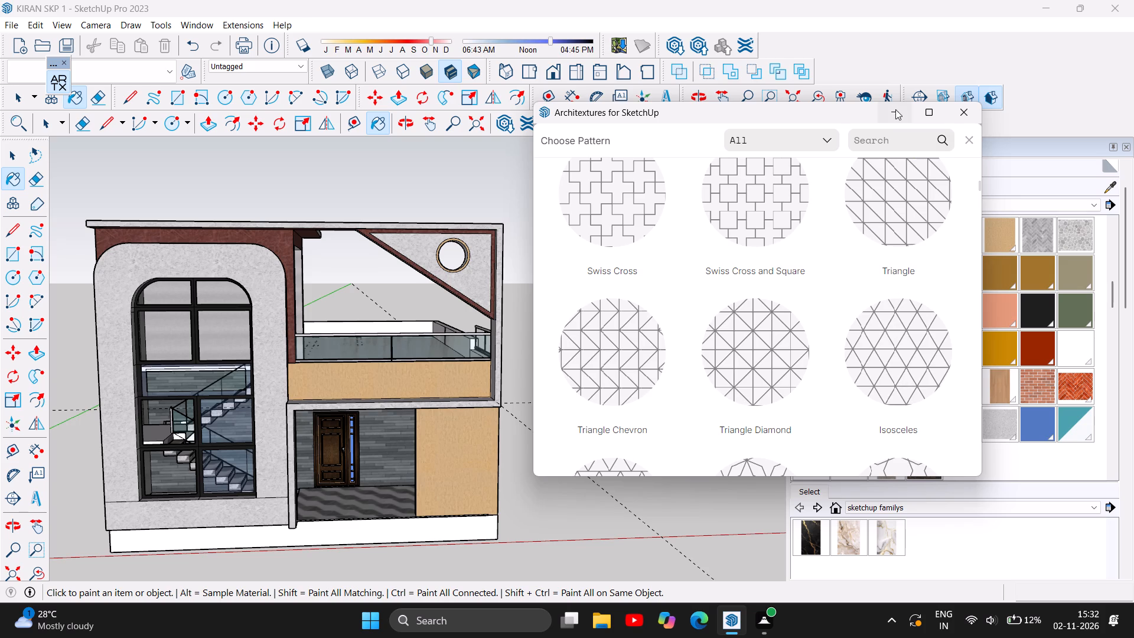
pyautogui.click(970, 141)
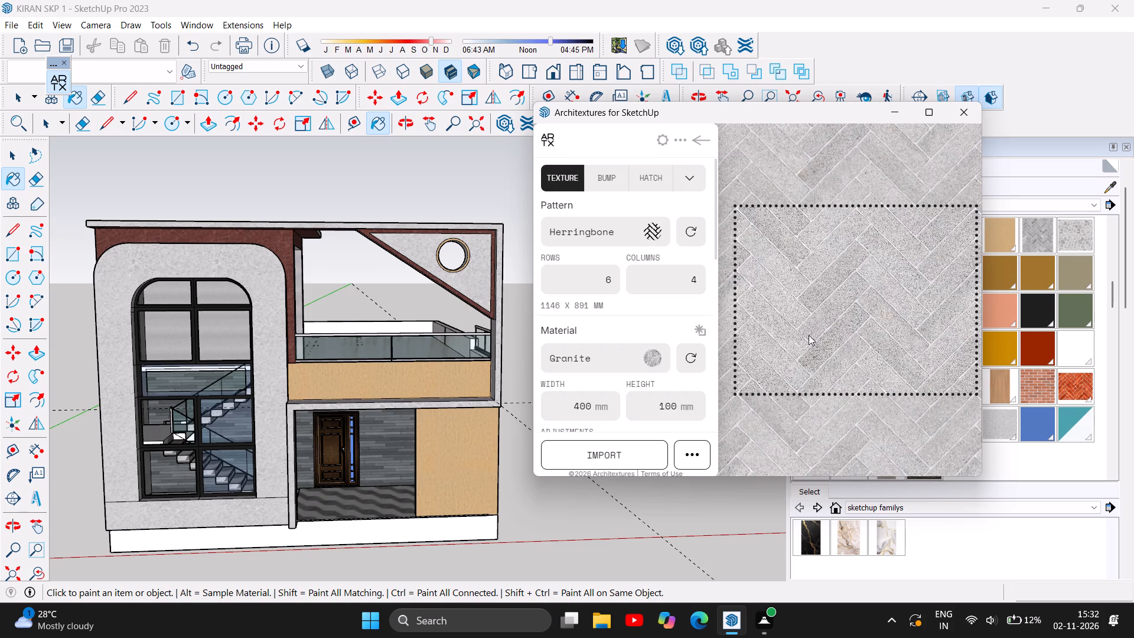
pyautogui.scroll(-2, 806, 324)
pyautogui.click(654, 233)
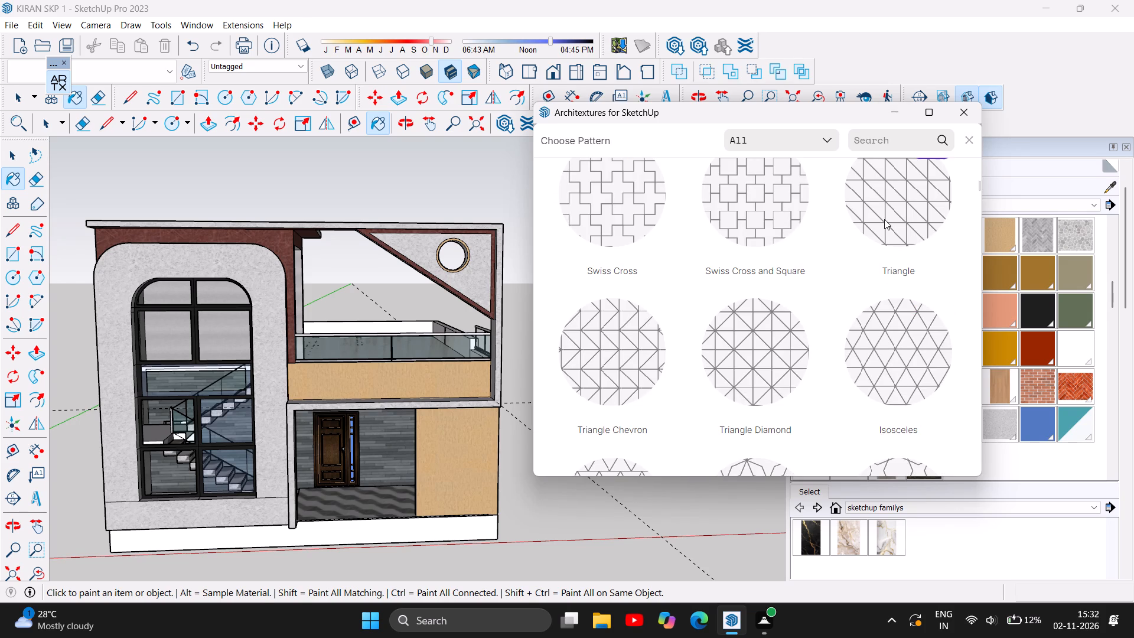
pyautogui.scroll(4, 851, 377)
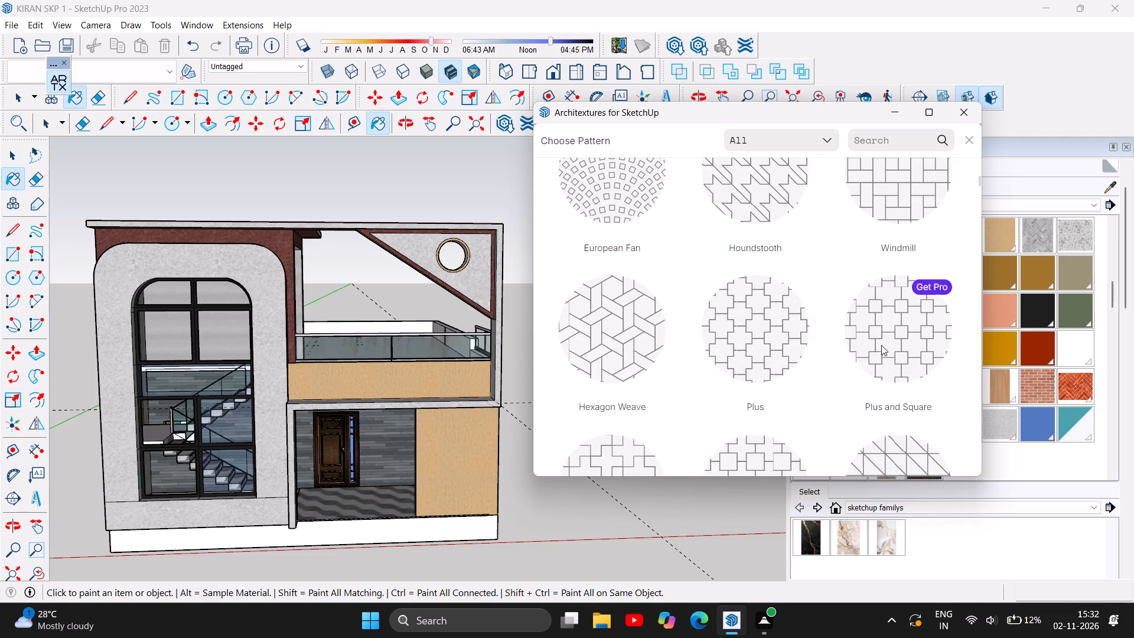
pyautogui.scroll(3, 759, 332)
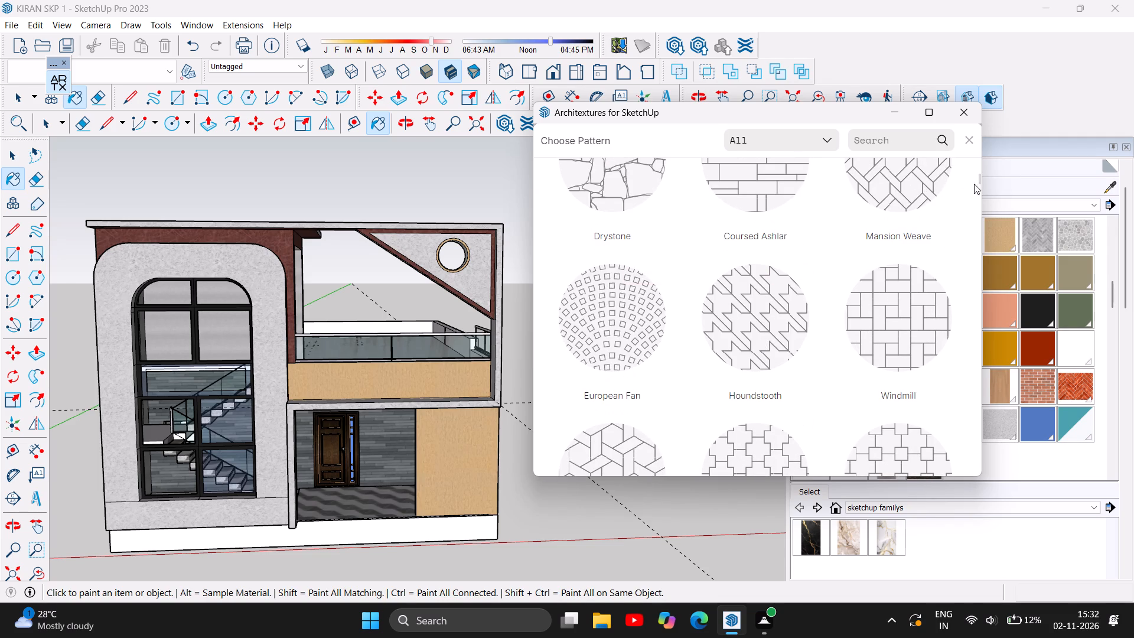
pyautogui.moveTo(977, 181); pyautogui.dragTo(976, 163)
pyautogui.moveTo(976, 181); pyautogui.dragTo(979, 166)
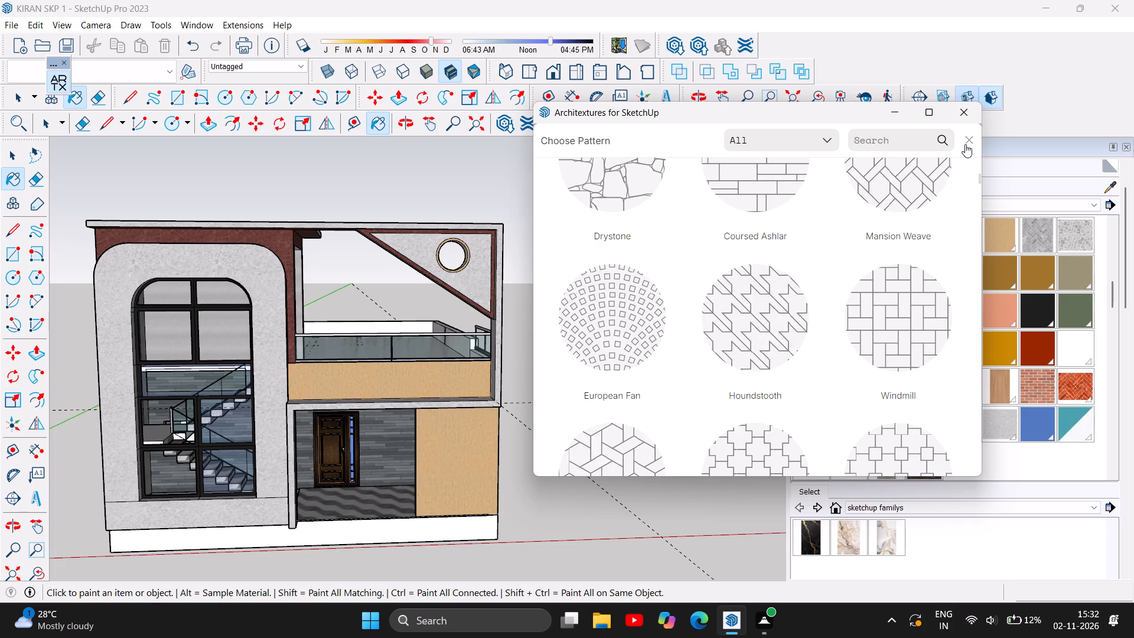
pyautogui.click(966, 138)
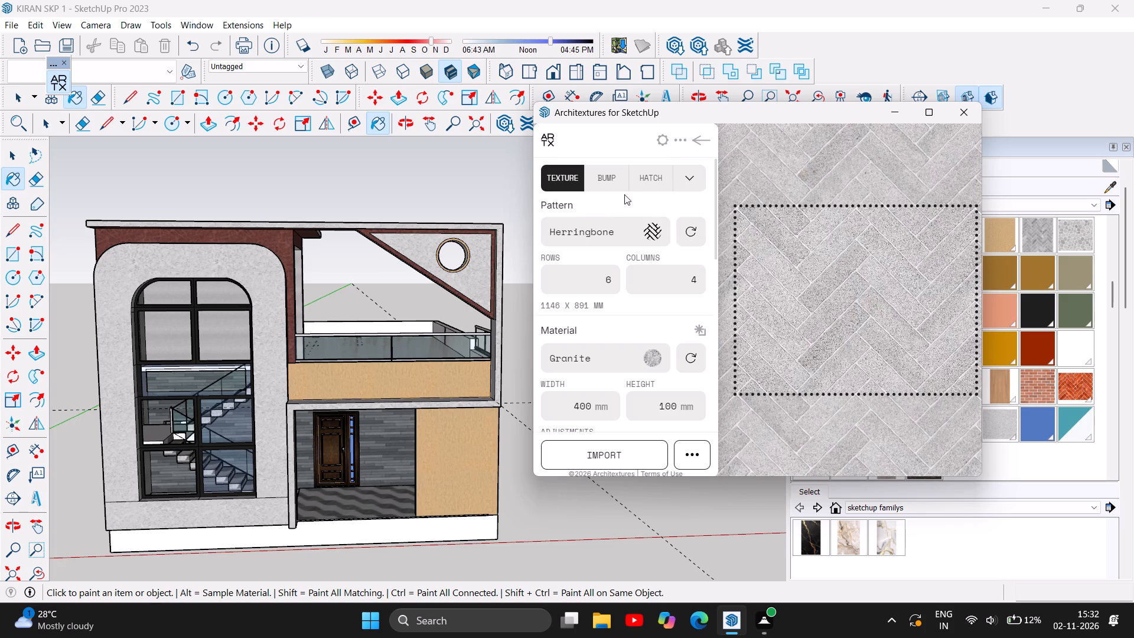
# Switch the texture editor to the hatch settings, dismiss the Pro account page, and set the hatch format to PNG.
pyautogui.click(658, 171)
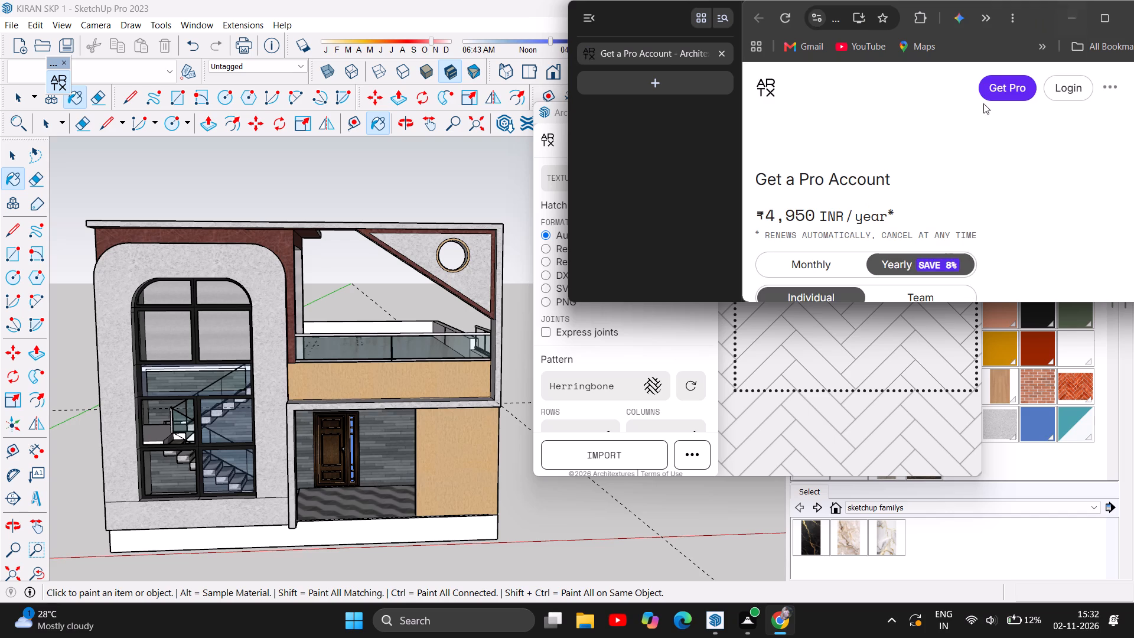
pyautogui.click(1071, 15)
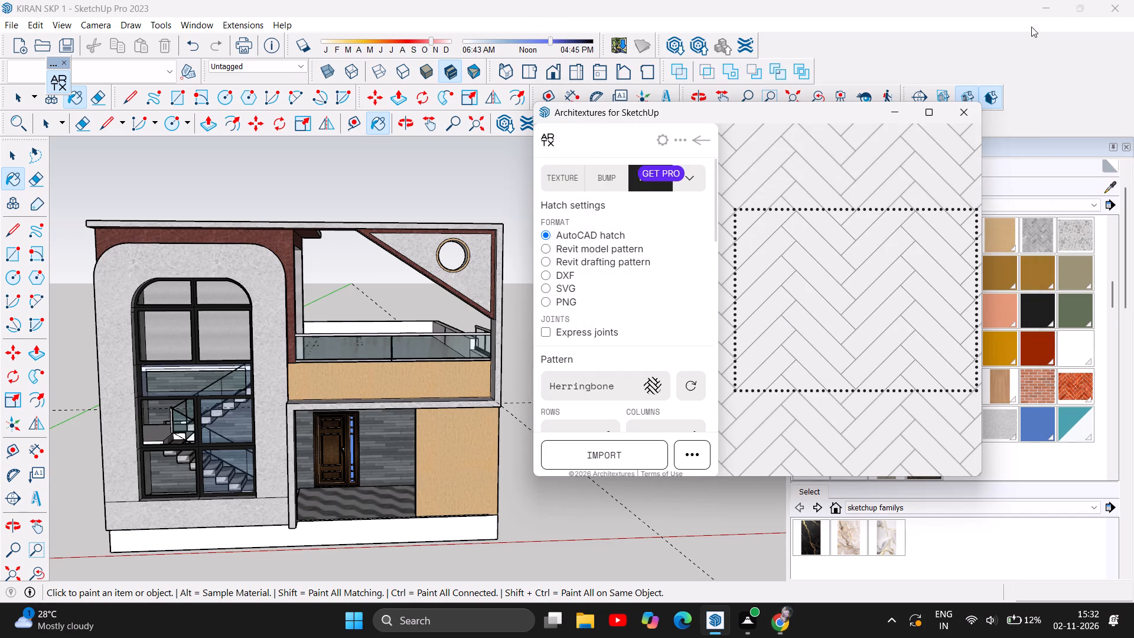
pyautogui.click(550, 302)
# Replace the Herringbone pattern with Diamond and return to the texture settings.
pyautogui.click(650, 382)
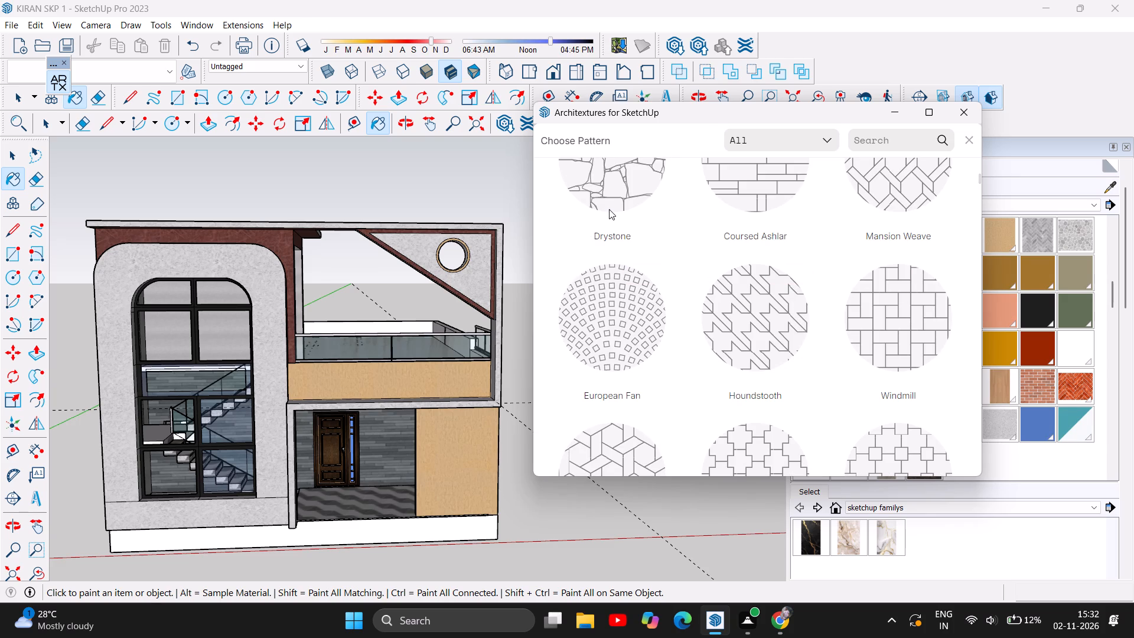
pyautogui.moveTo(980, 181); pyautogui.dragTo(982, 175)
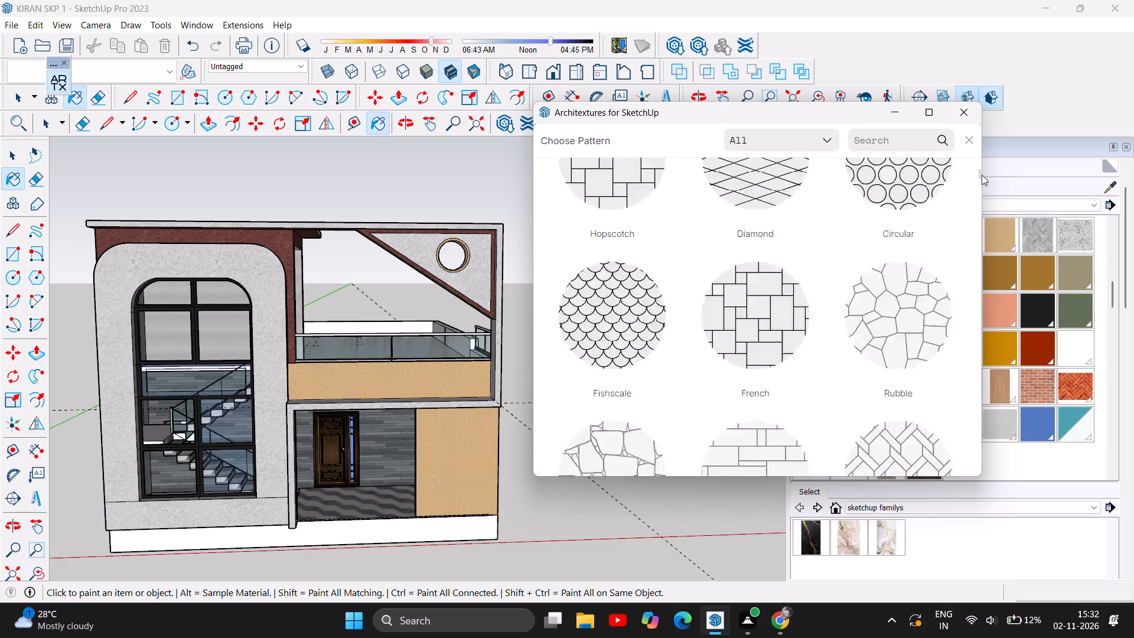
pyautogui.moveTo(982, 175); pyautogui.dragTo(980, 166)
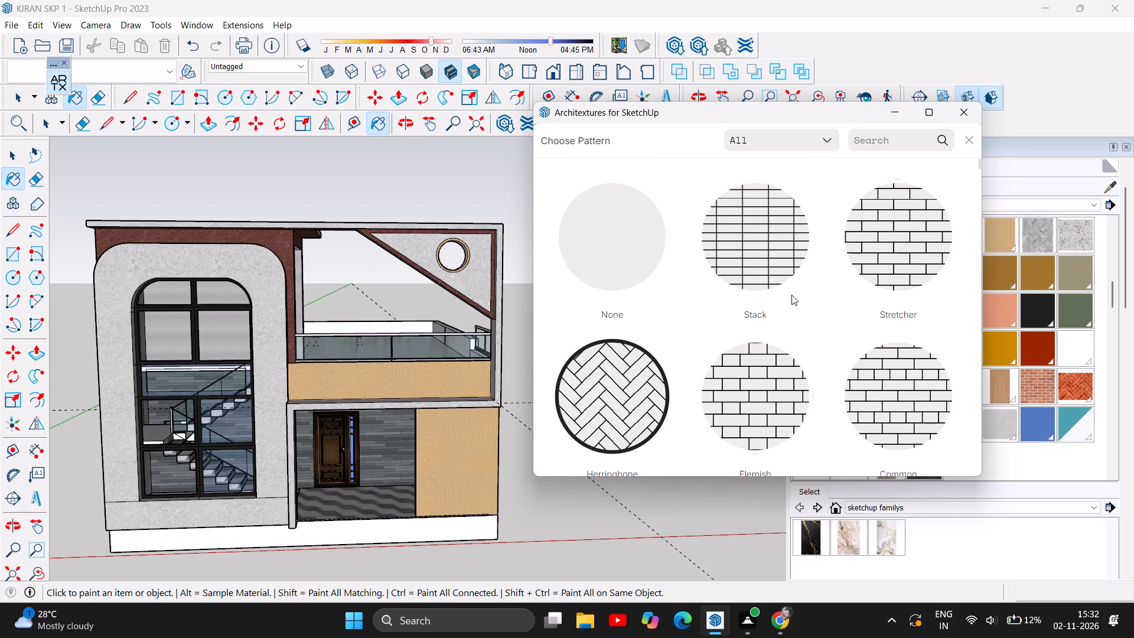
pyautogui.scroll(-4, 793, 292)
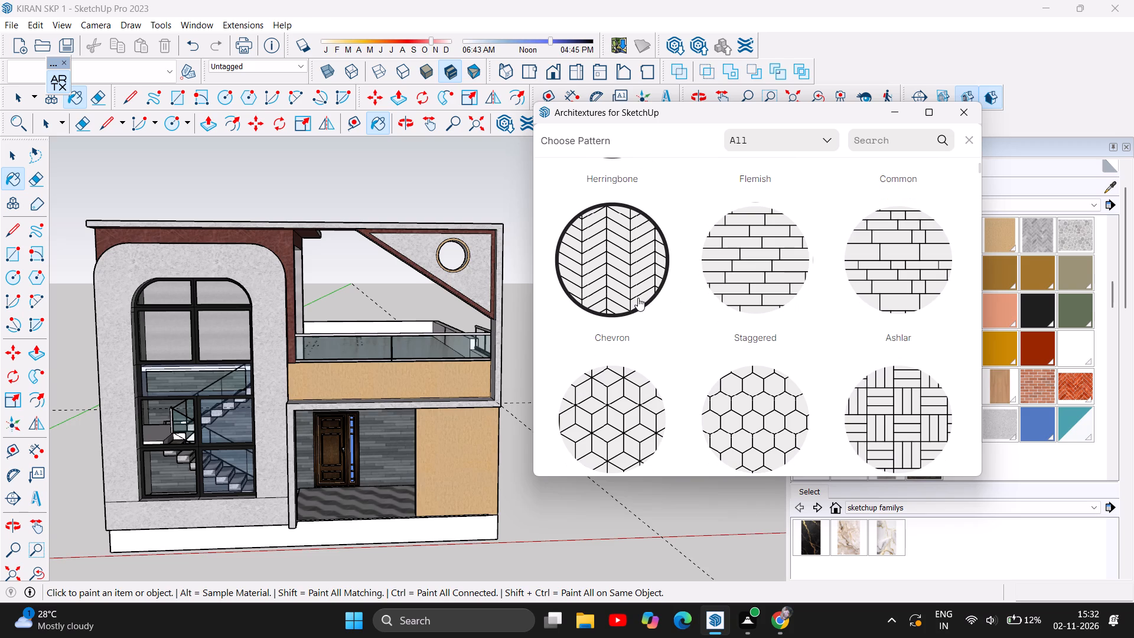
pyautogui.scroll(-2, 863, 277)
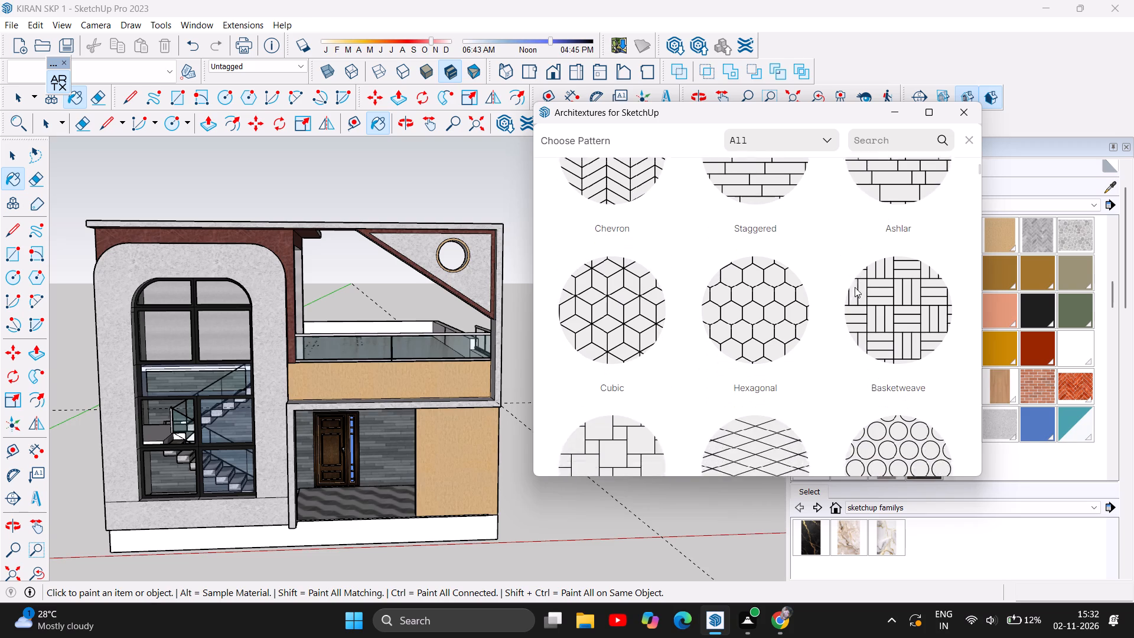
pyautogui.scroll(-1, 855, 289)
pyautogui.scroll(-2, 895, 263)
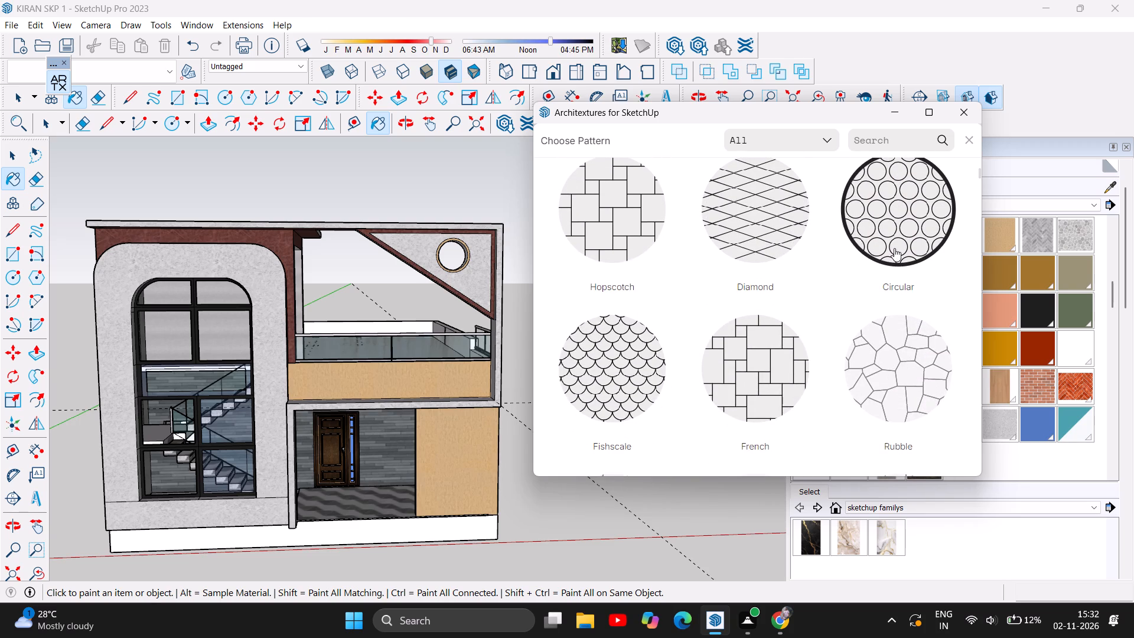
pyautogui.click(762, 248)
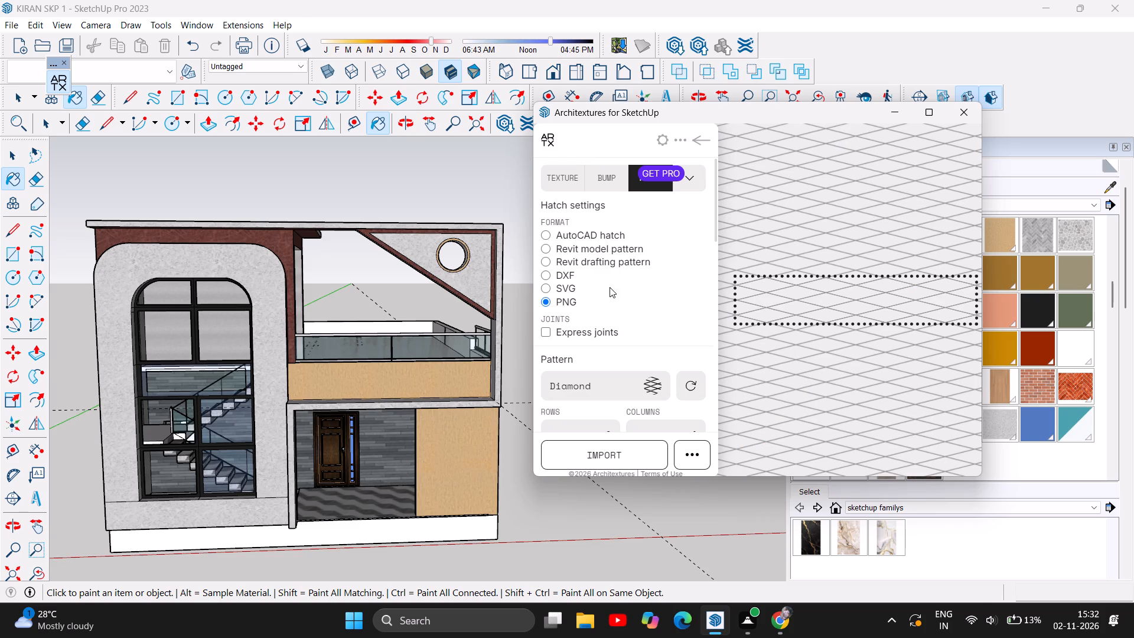
pyautogui.click(561, 176)
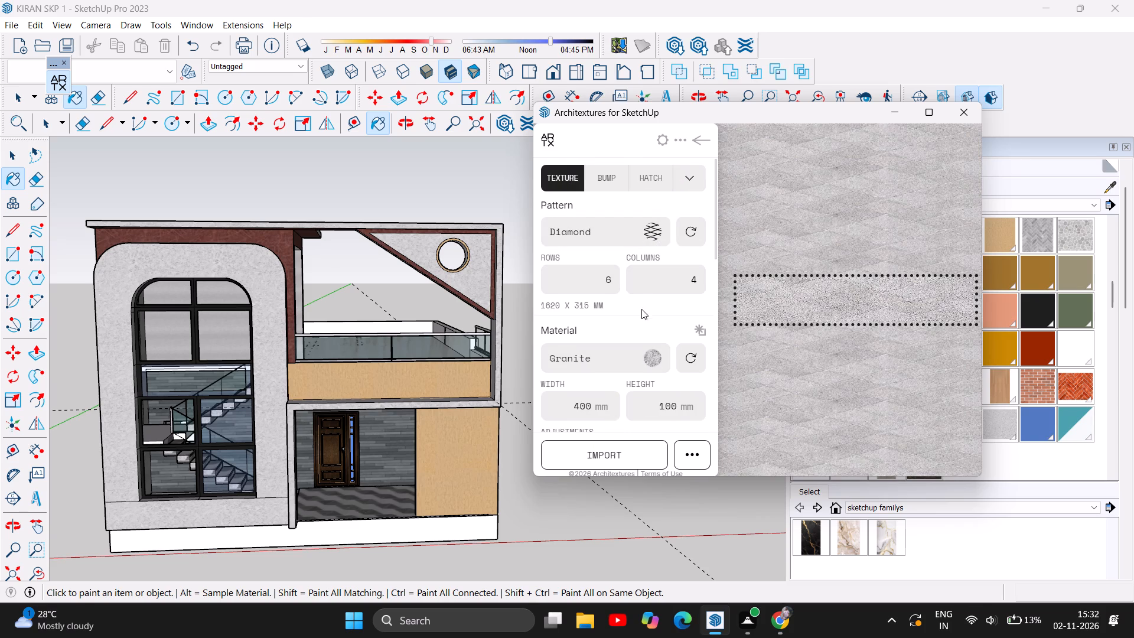
# Try different scales for the granite's Handmade edges and set the edge scale to its maximum.
pyautogui.scroll(-4, 641, 309)
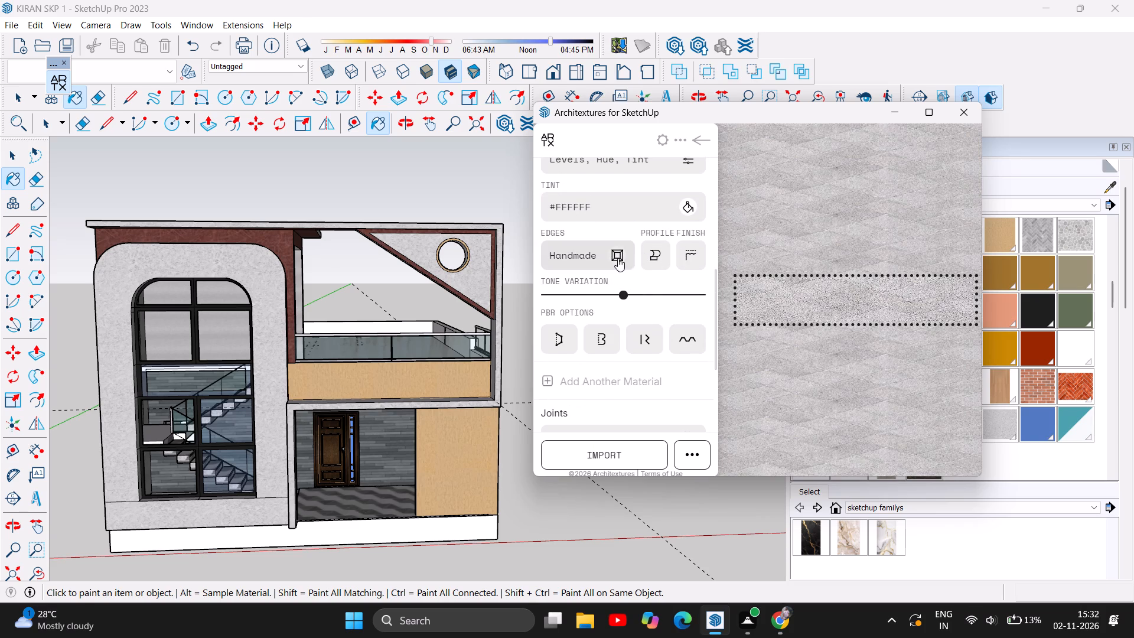
pyautogui.click(618, 248)
pyautogui.moveTo(591, 281); pyautogui.dragTo(585, 283)
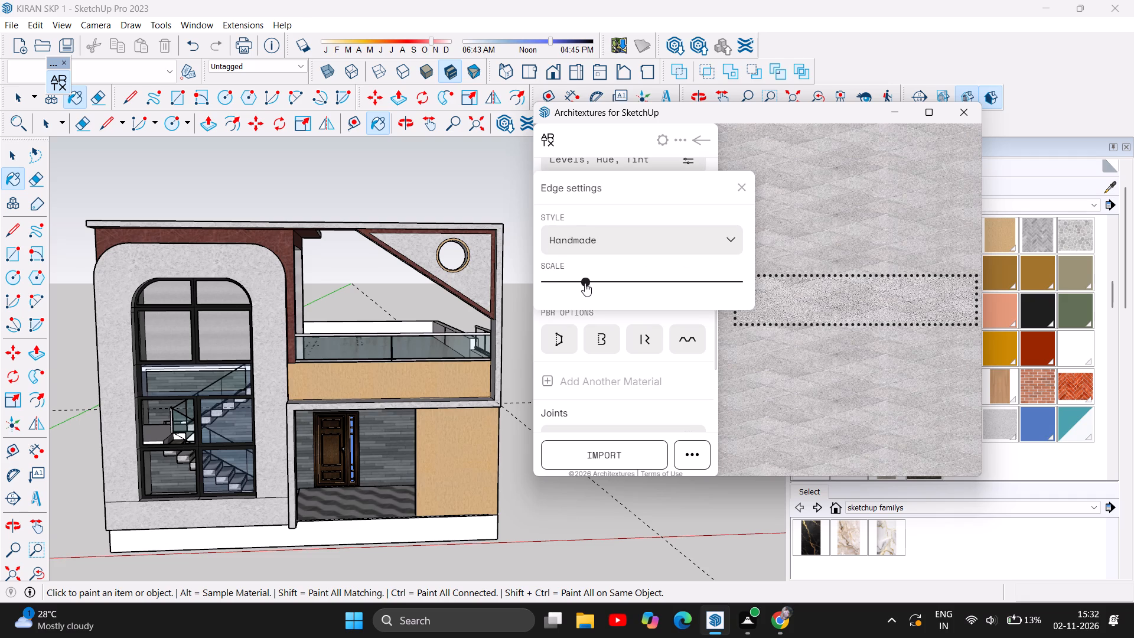
pyautogui.moveTo(585, 283); pyautogui.dragTo(570, 287)
pyautogui.click(570, 287)
pyautogui.moveTo(573, 278); pyautogui.dragTo(550, 280)
pyautogui.click(550, 280)
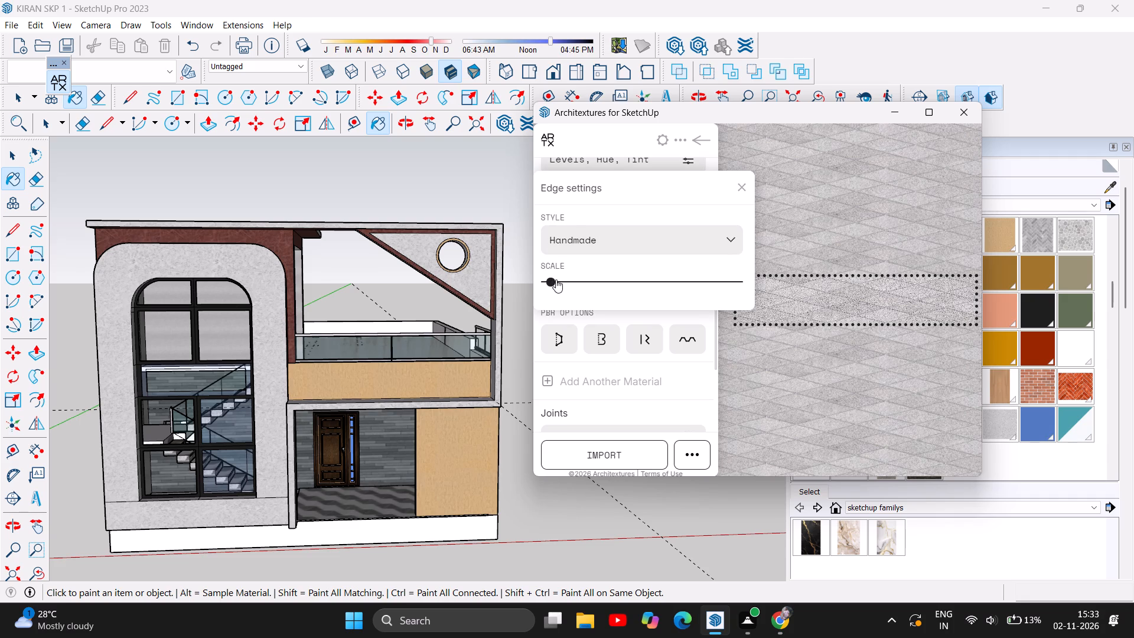
pyautogui.moveTo(555, 279); pyautogui.dragTo(698, 282)
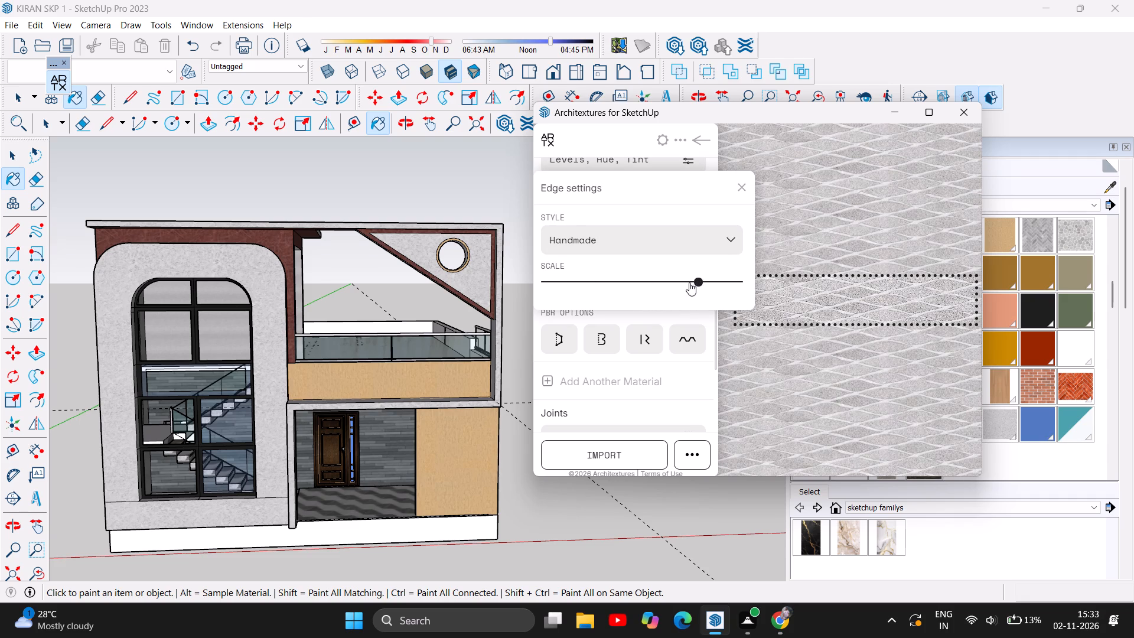
pyautogui.moveTo(702, 278); pyautogui.dragTo(767, 287)
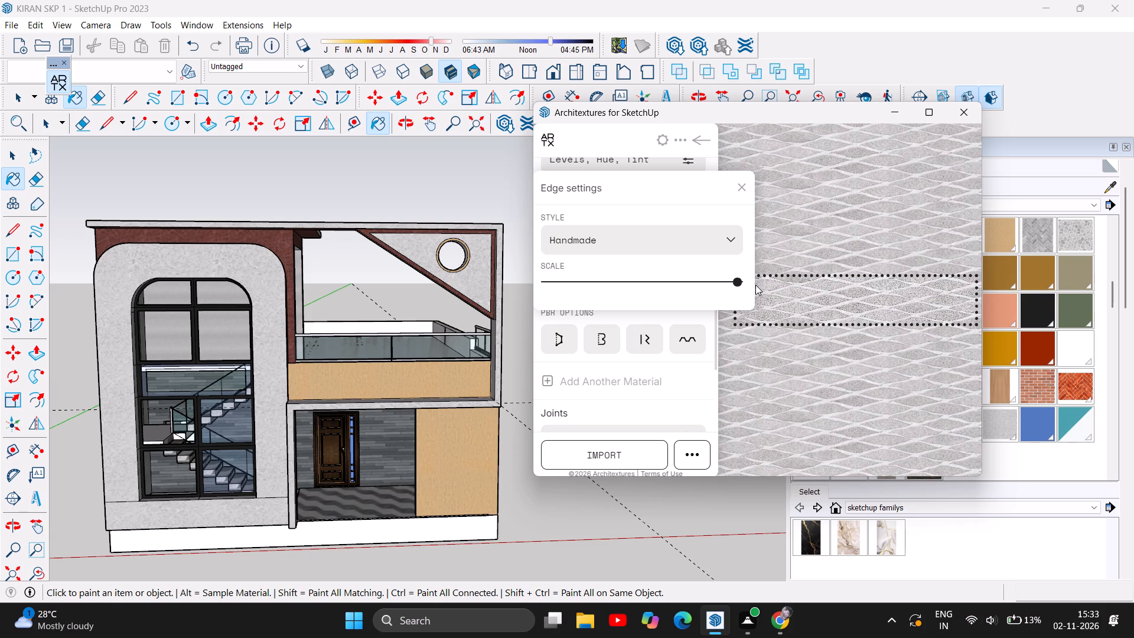
pyautogui.moveTo(740, 281); pyautogui.dragTo(530, 301)
pyautogui.moveTo(530, 301); pyautogui.dragTo(527, 302)
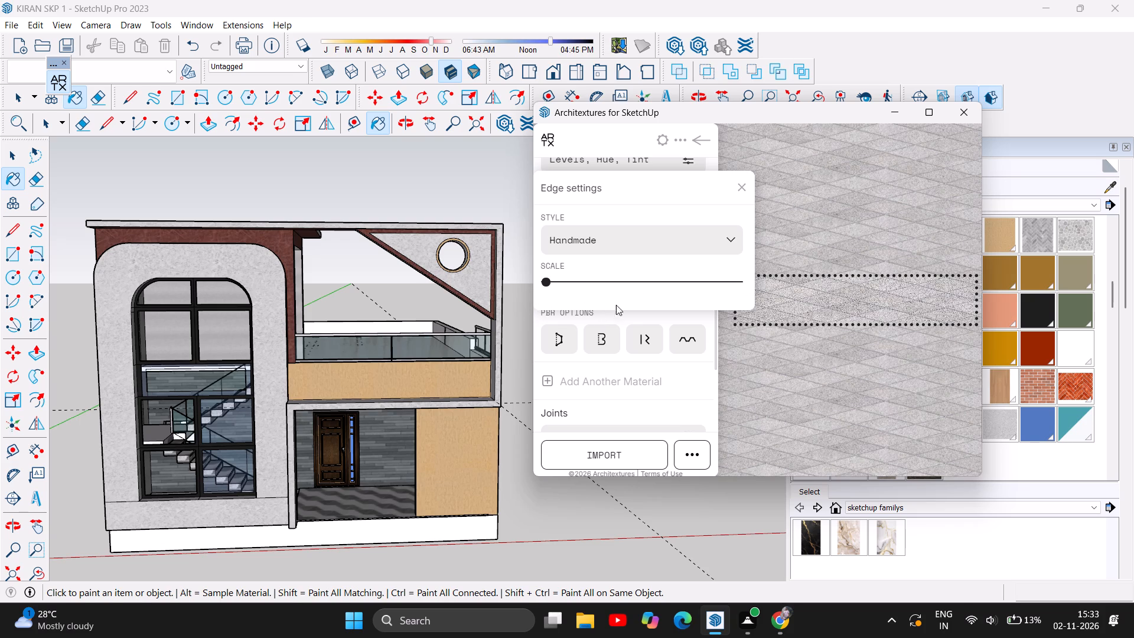
pyautogui.click(687, 281)
pyautogui.click(715, 275)
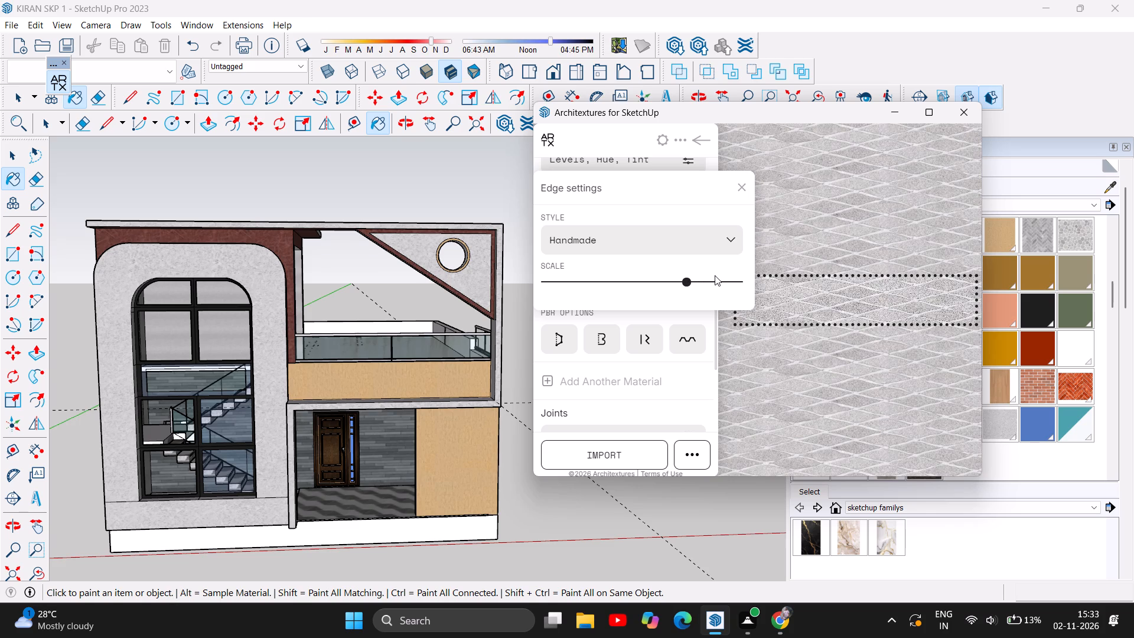
pyautogui.click(722, 276)
pyautogui.click(727, 280)
pyautogui.moveTo(731, 280); pyautogui.dragTo(735, 281)
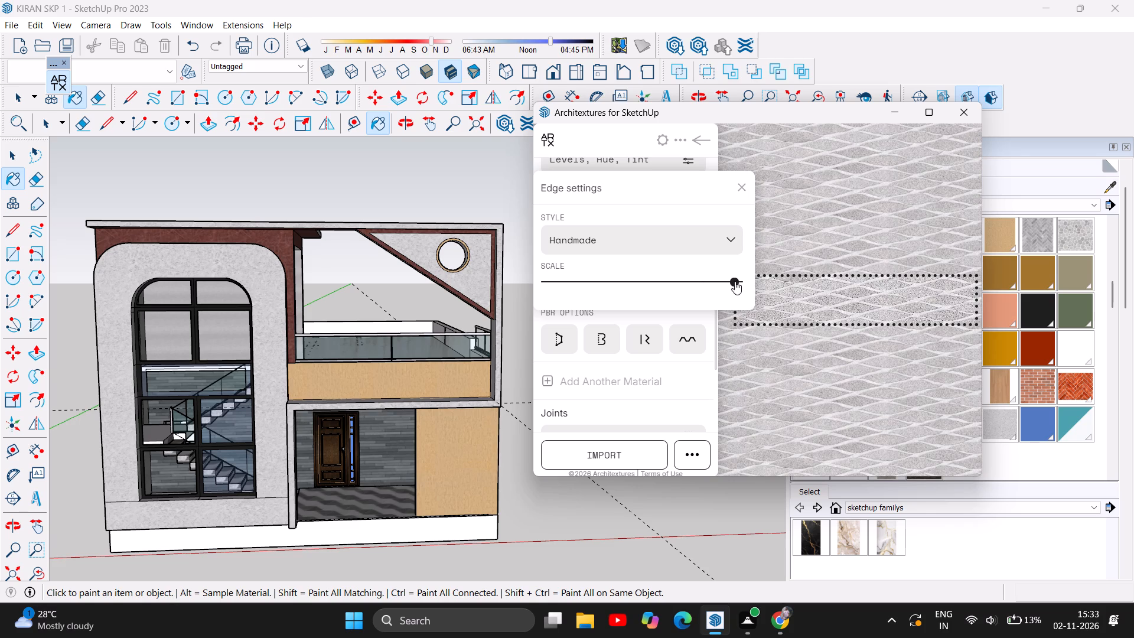
pyautogui.moveTo(735, 281); pyautogui.dragTo(755, 286)
# Raise the brightness in the material's roughness options to about the middle of its range.
pyautogui.click(644, 337)
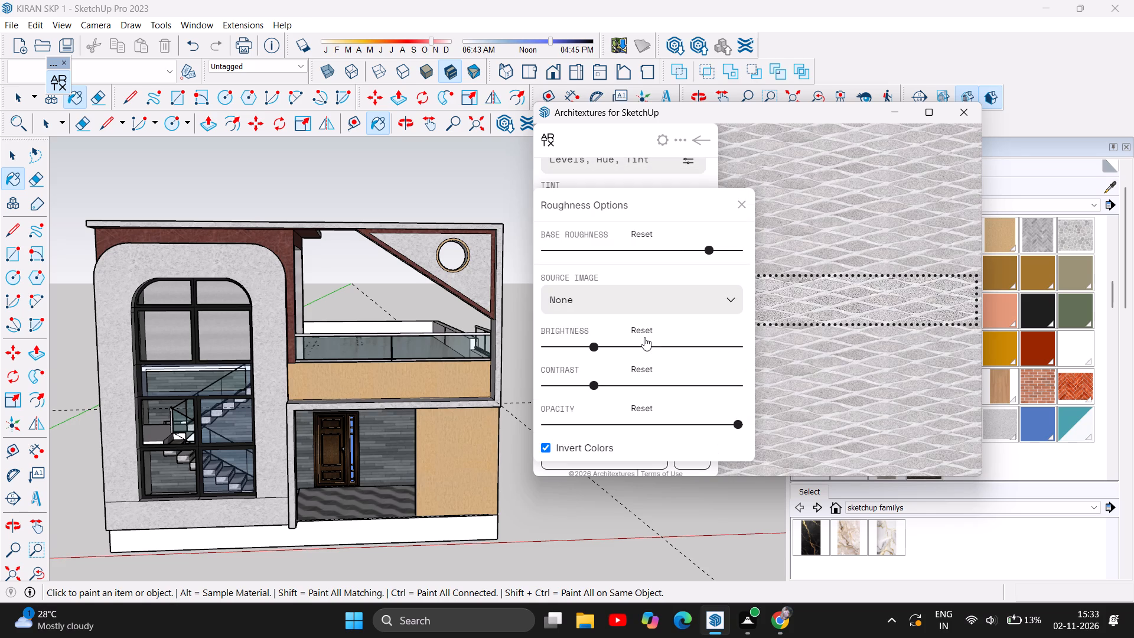
pyautogui.click(641, 343)
pyautogui.click(738, 207)
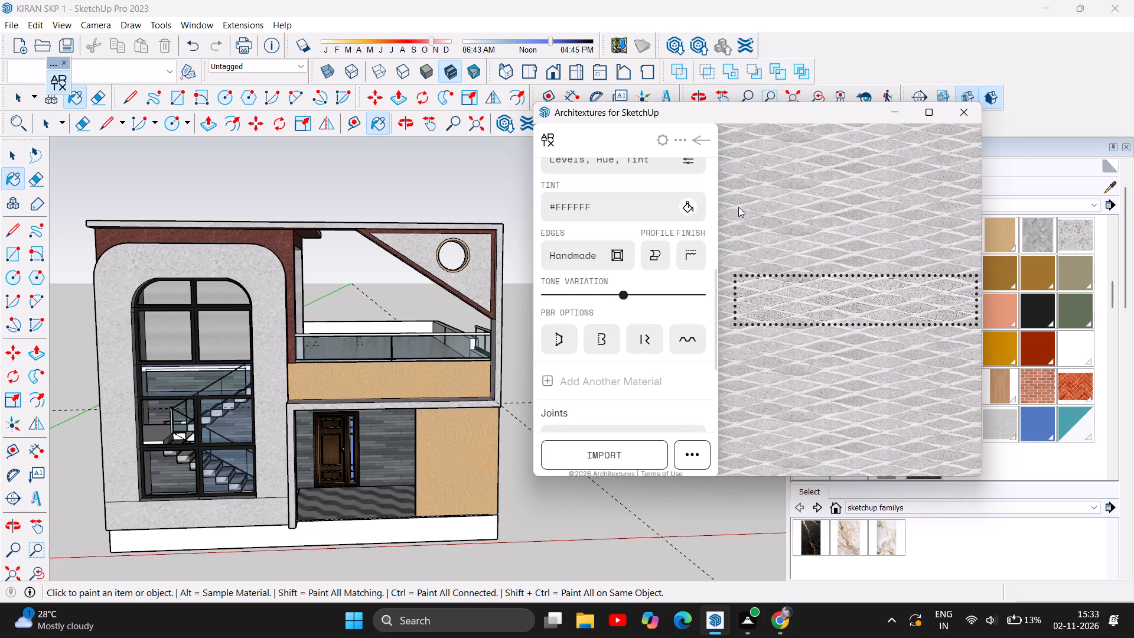
# Try several tint colours for the mortar joints and apply the muted reddish brown #997878.
pyautogui.scroll(-2, 618, 399)
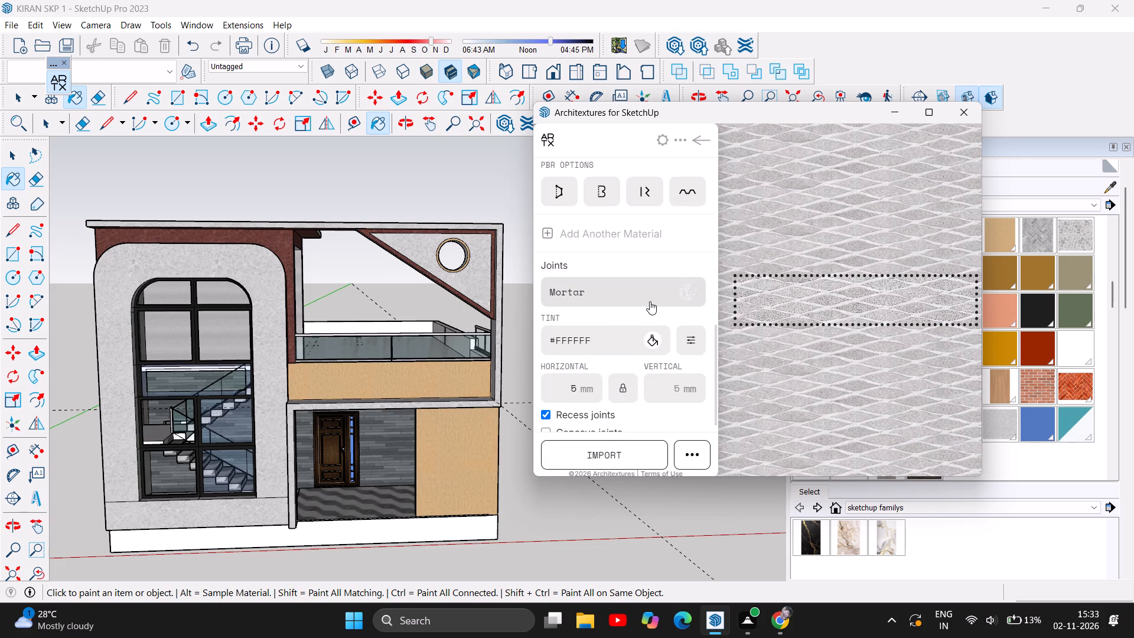
pyautogui.click(653, 337)
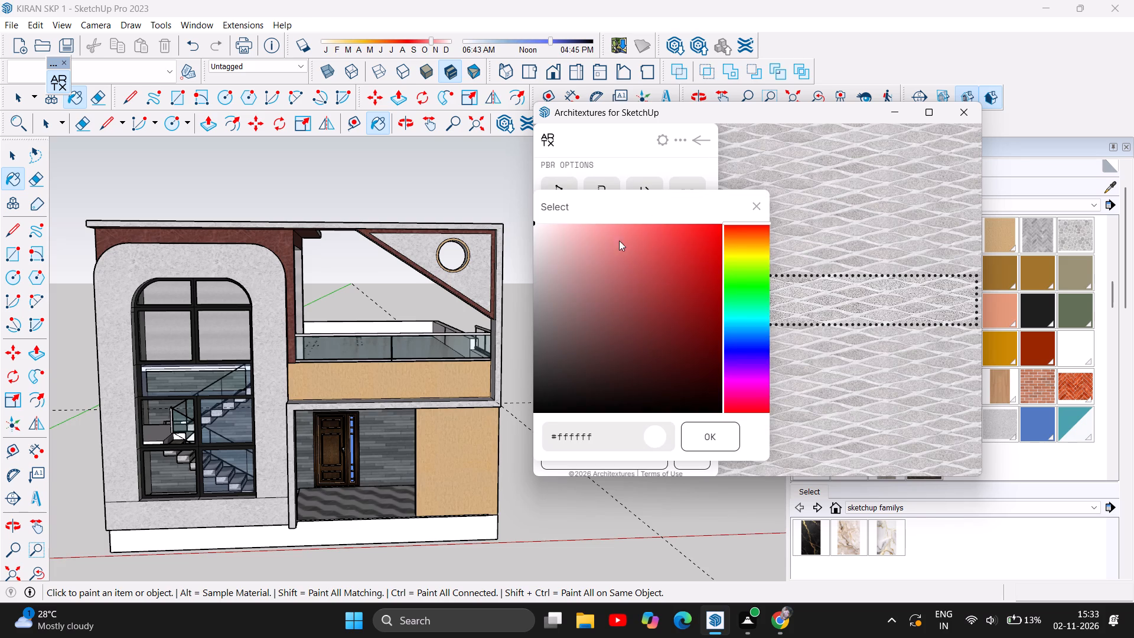
pyautogui.moveTo(549, 236); pyautogui.dragTo(559, 237)
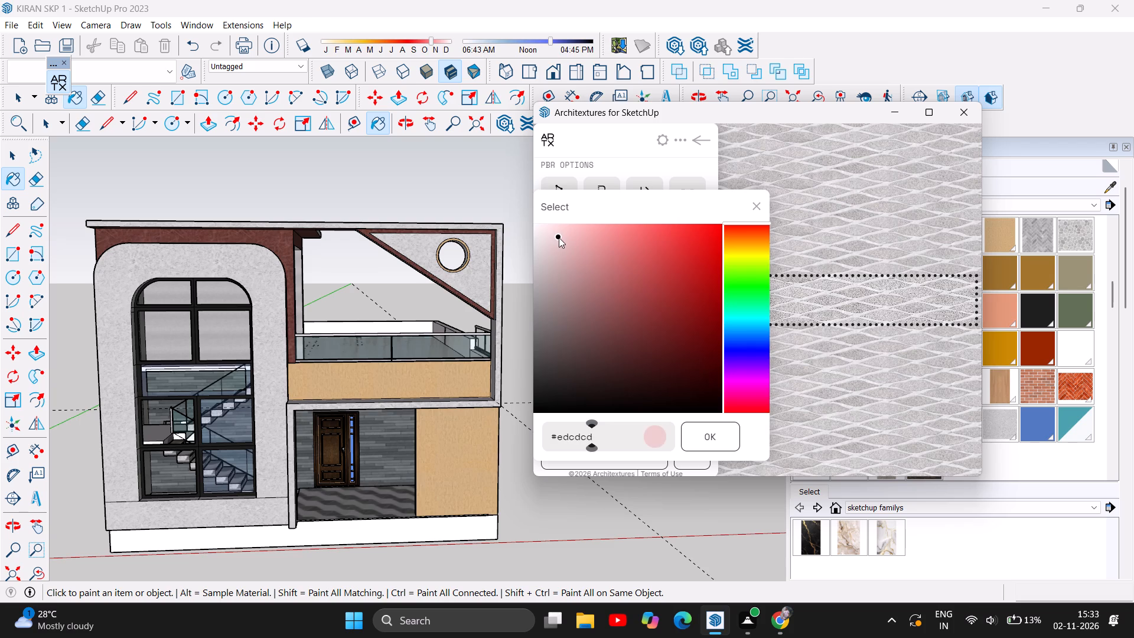
pyautogui.moveTo(559, 237); pyautogui.dragTo(555, 269)
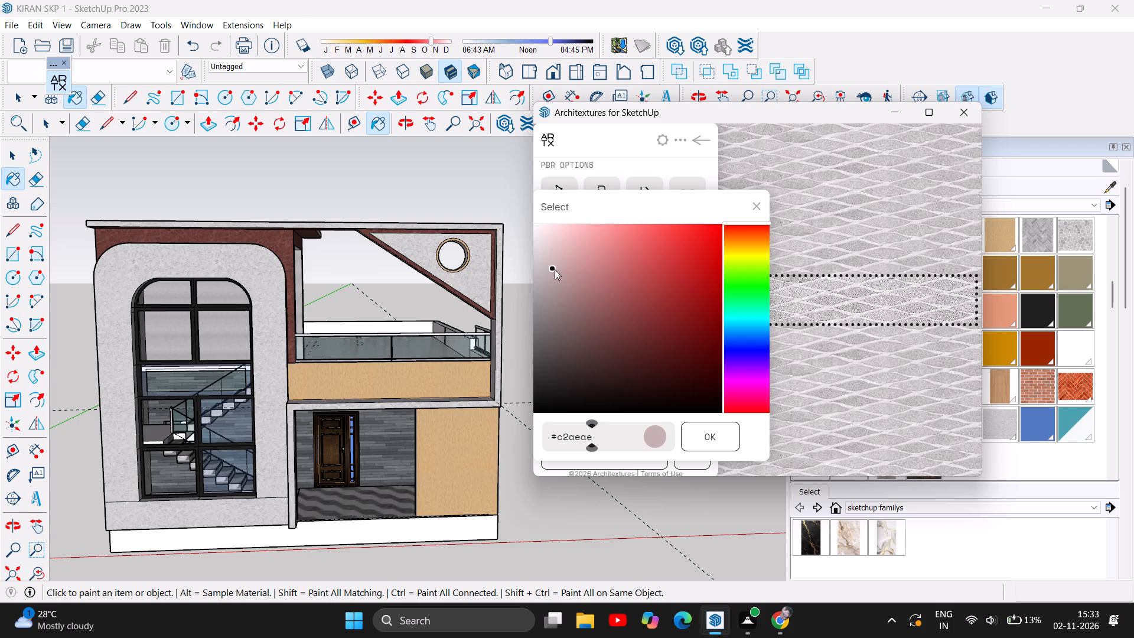
pyautogui.moveTo(555, 269); pyautogui.dragTo(592, 235)
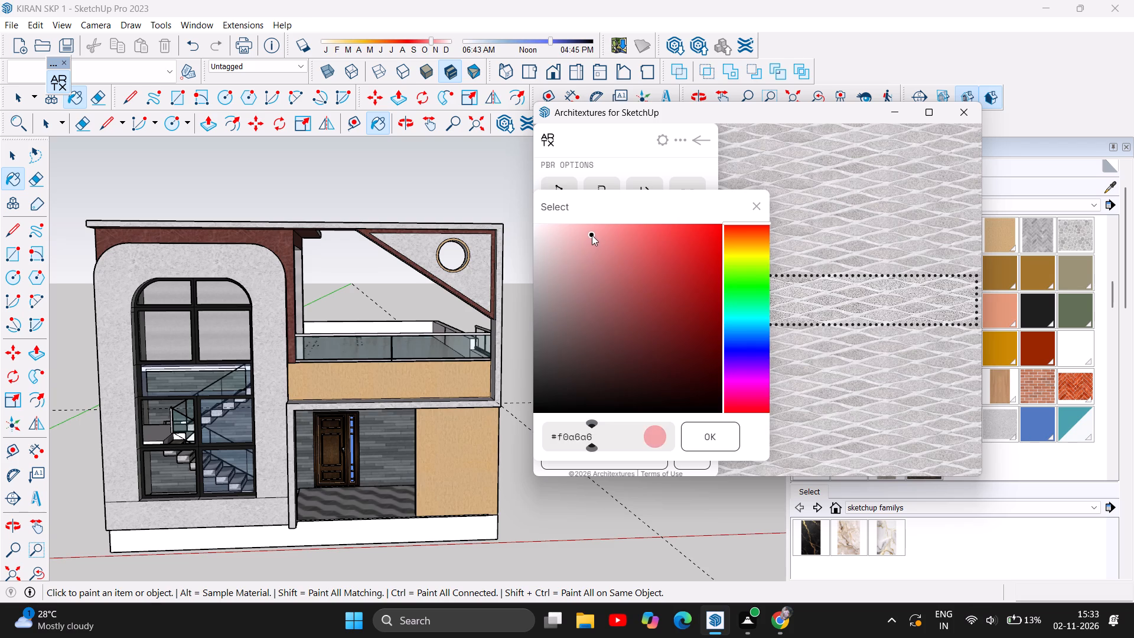
pyautogui.moveTo(592, 235); pyautogui.dragTo(627, 254)
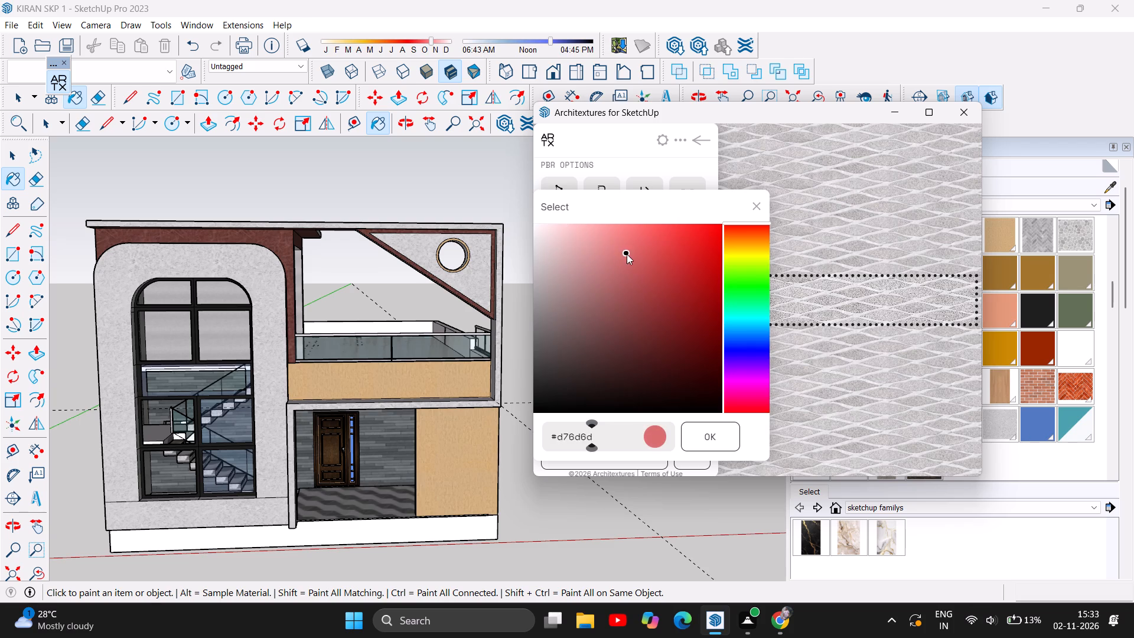
pyautogui.moveTo(627, 254); pyautogui.dragTo(669, 318)
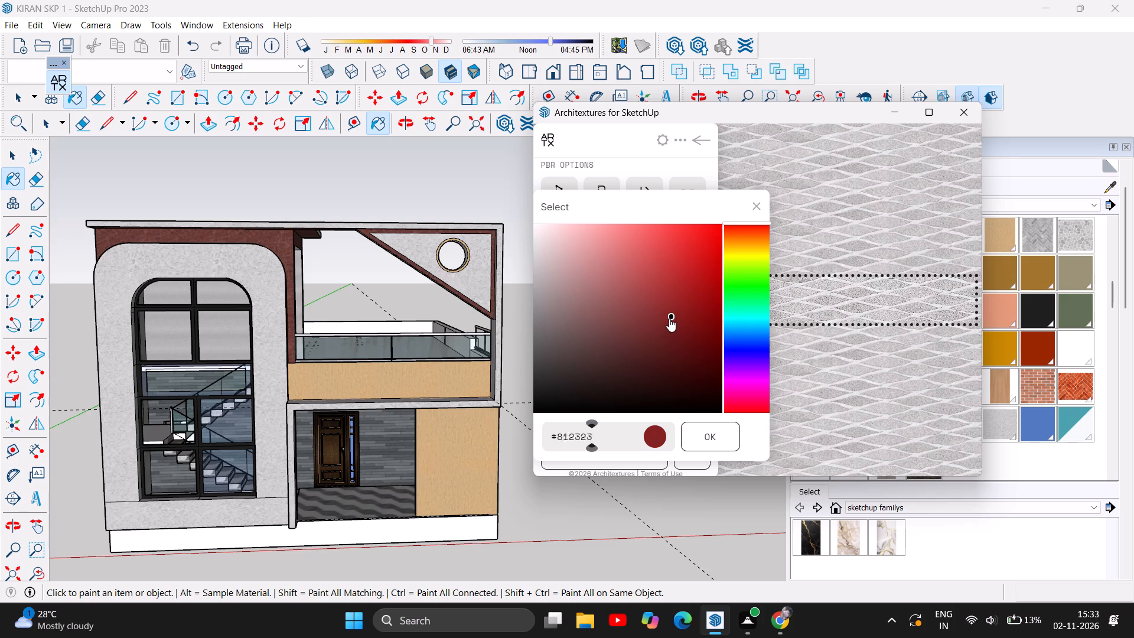
pyautogui.moveTo(669, 318); pyautogui.dragTo(583, 320)
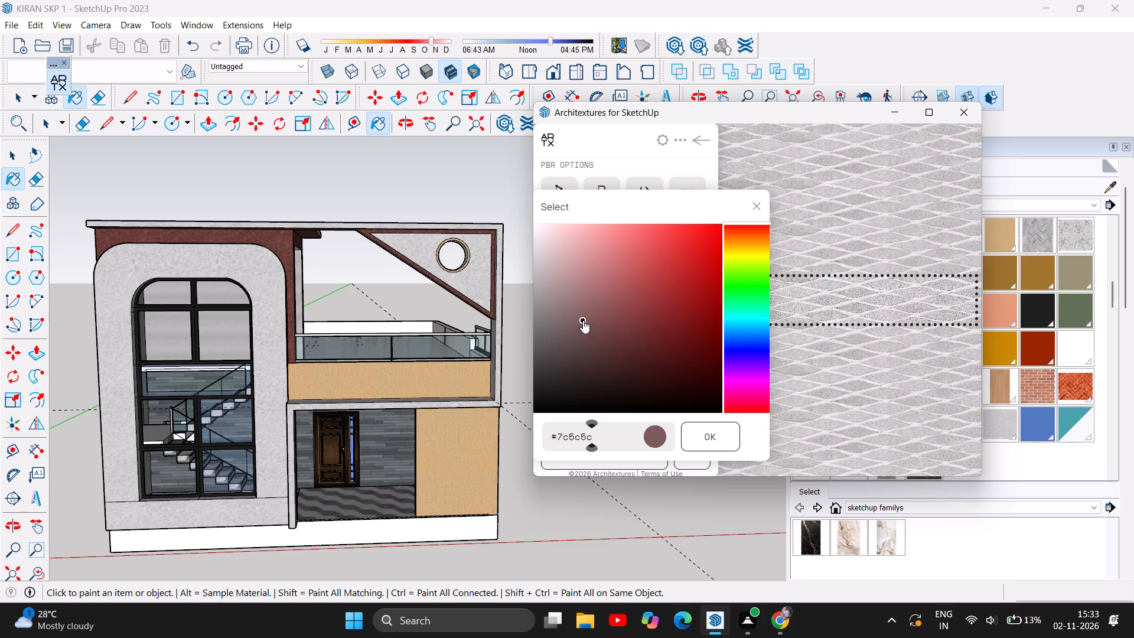
pyautogui.moveTo(583, 320); pyautogui.dragTo(574, 300)
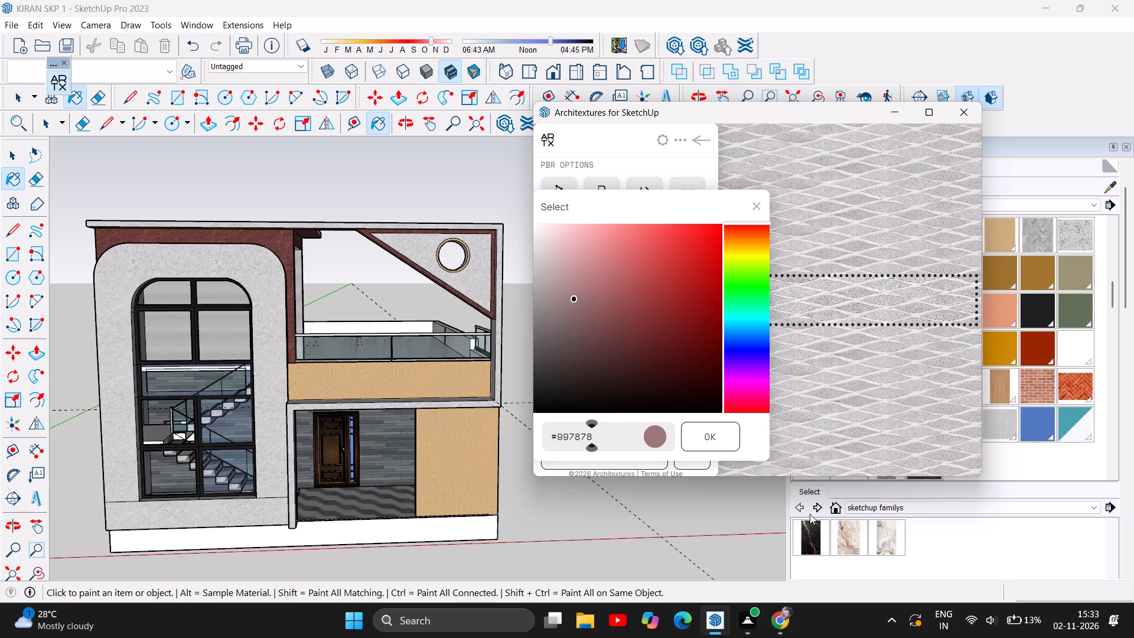
pyautogui.click(699, 427)
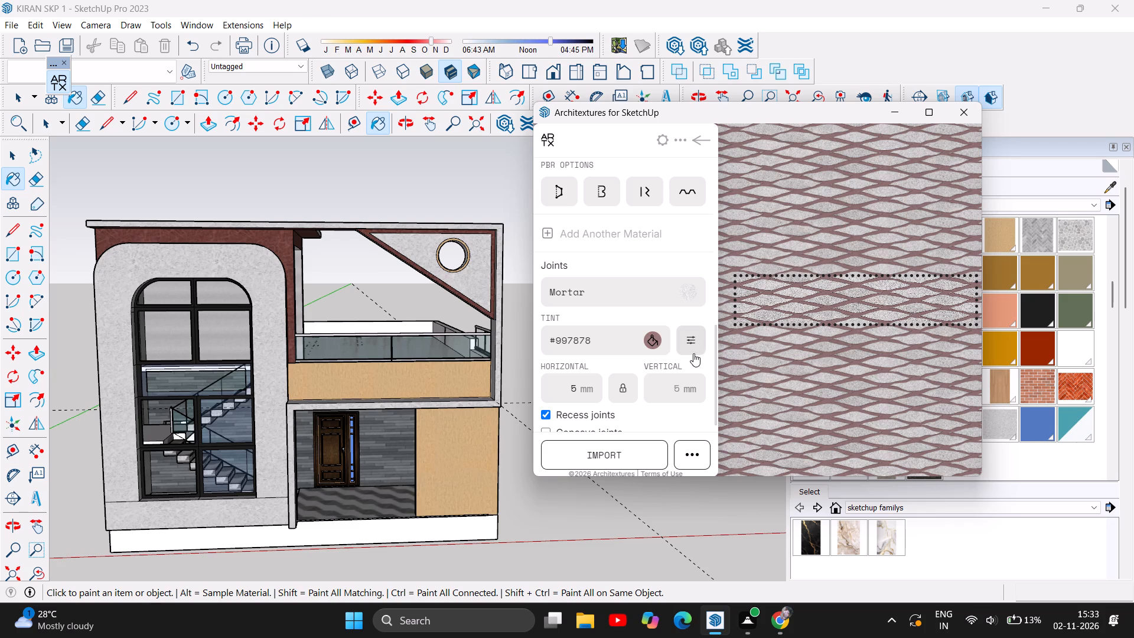
pyautogui.click(698, 337)
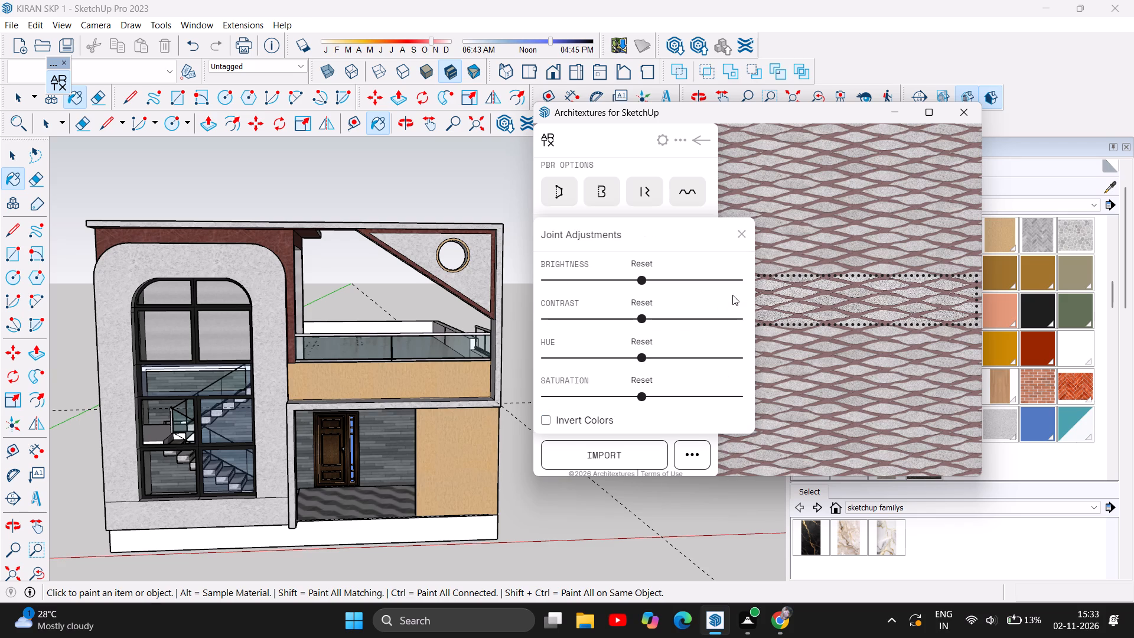
pyautogui.click(737, 232)
# Lower the granite's tone variation to about a tenth of its range.
pyautogui.scroll(-2, 637, 328)
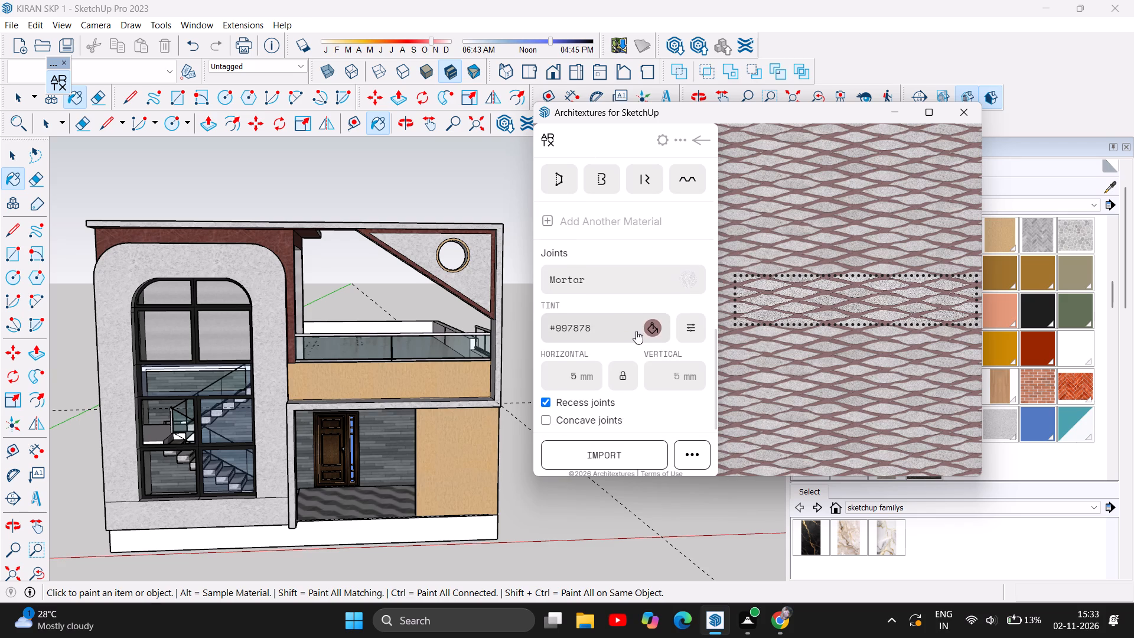
pyautogui.scroll(1, 644, 303)
pyautogui.scroll(2, 642, 213)
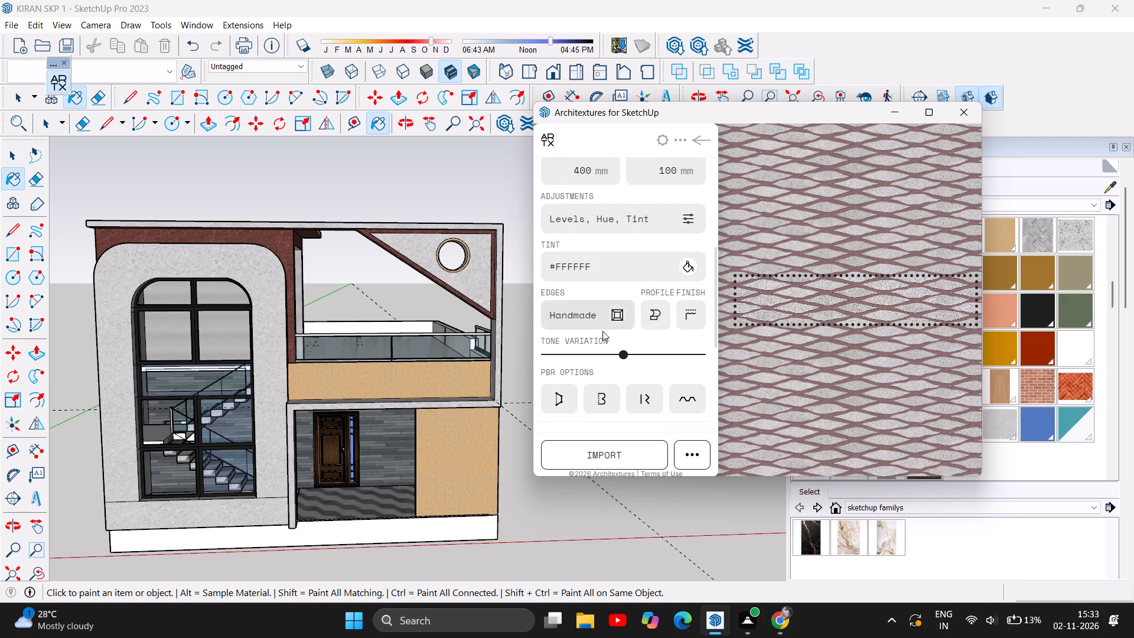
pyautogui.click(595, 351)
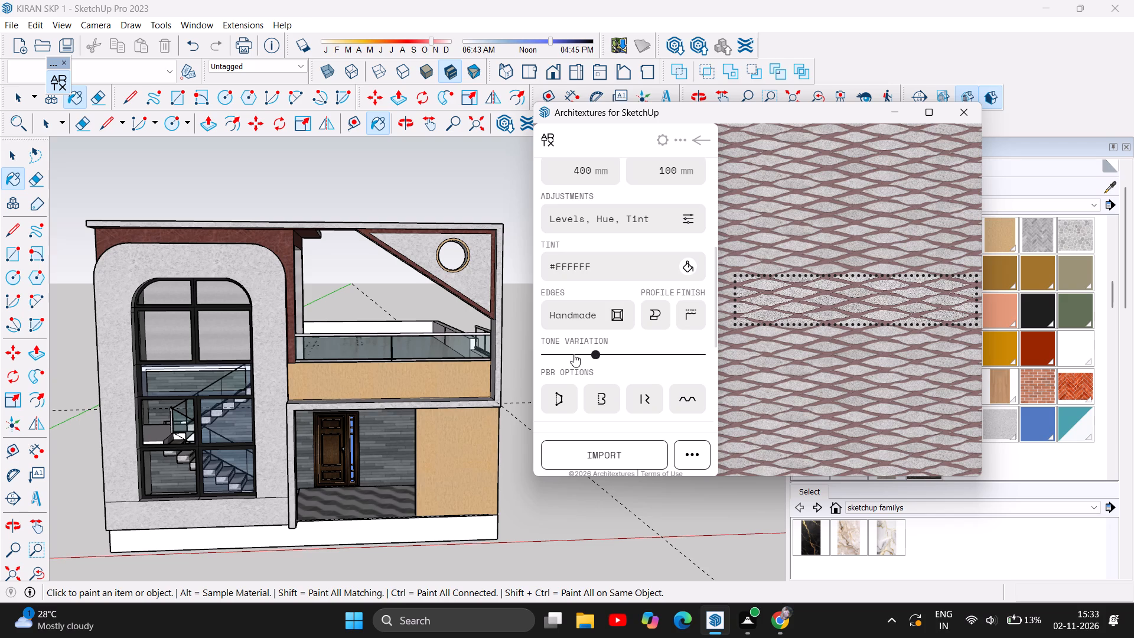
pyautogui.click(573, 354)
pyautogui.click(559, 357)
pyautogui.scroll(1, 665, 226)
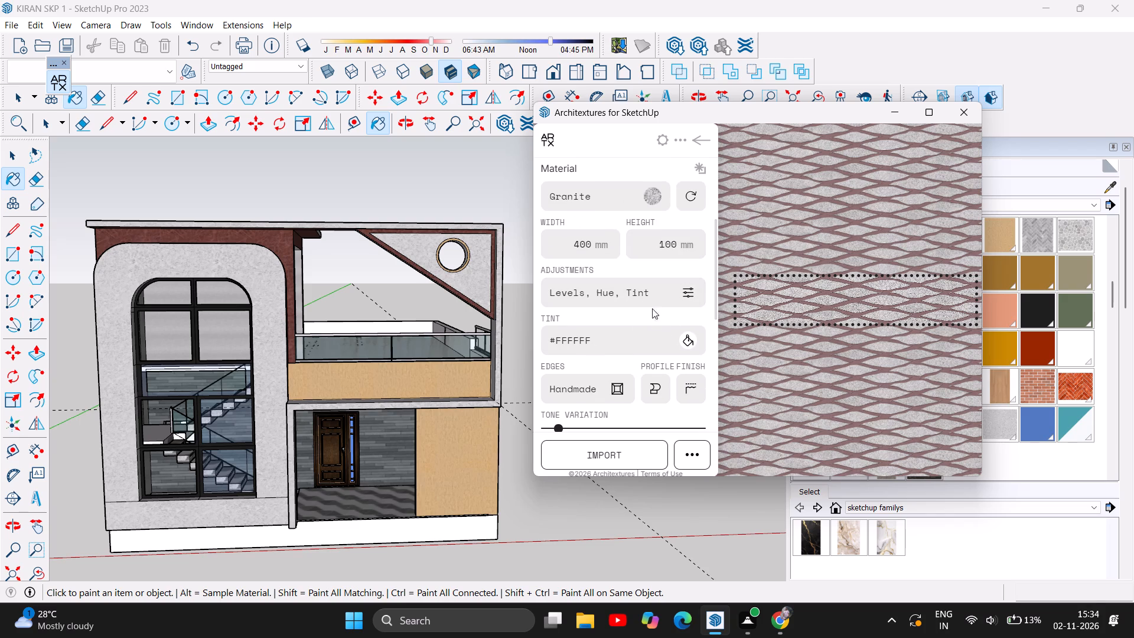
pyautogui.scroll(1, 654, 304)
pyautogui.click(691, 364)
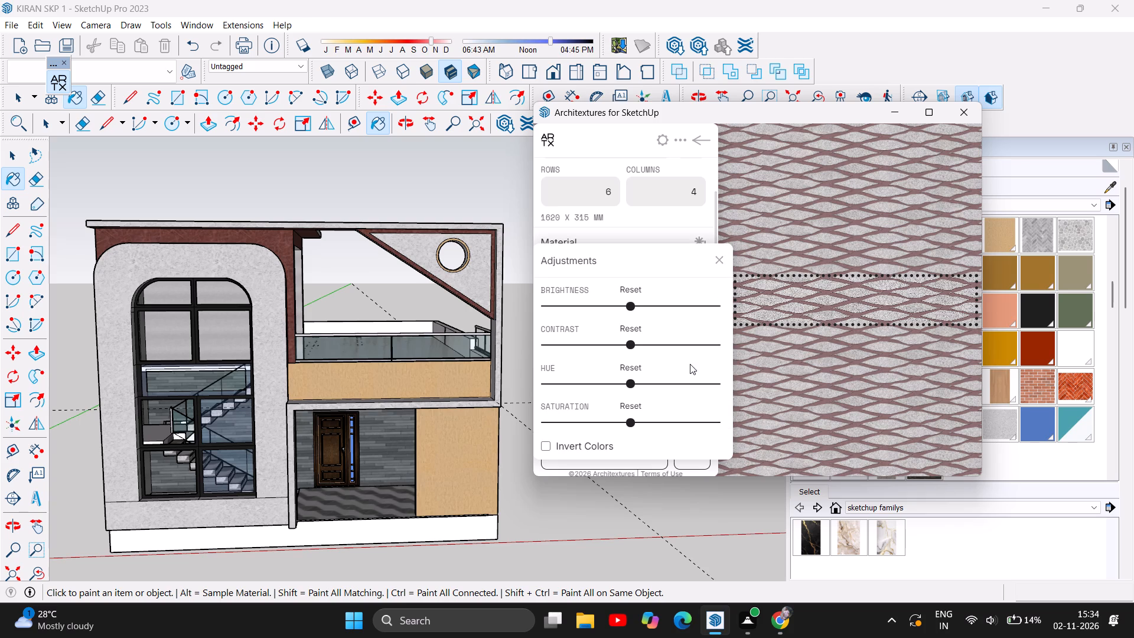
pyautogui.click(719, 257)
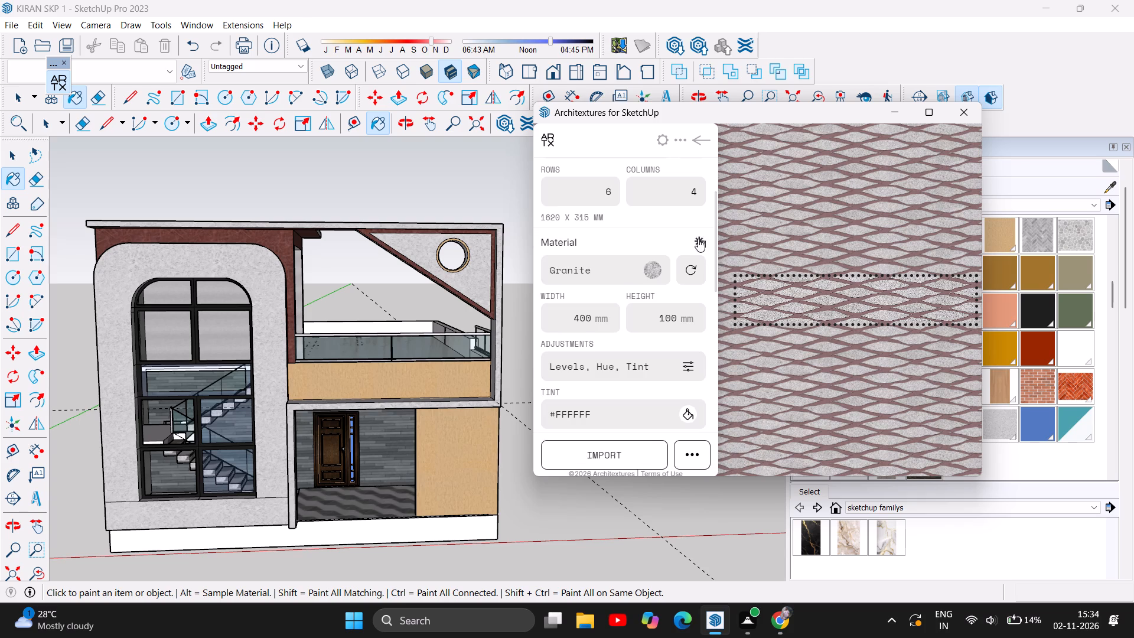
# Open the material choices for the granite, browse the Stone category and load more stone materials.
pyautogui.click(659, 275)
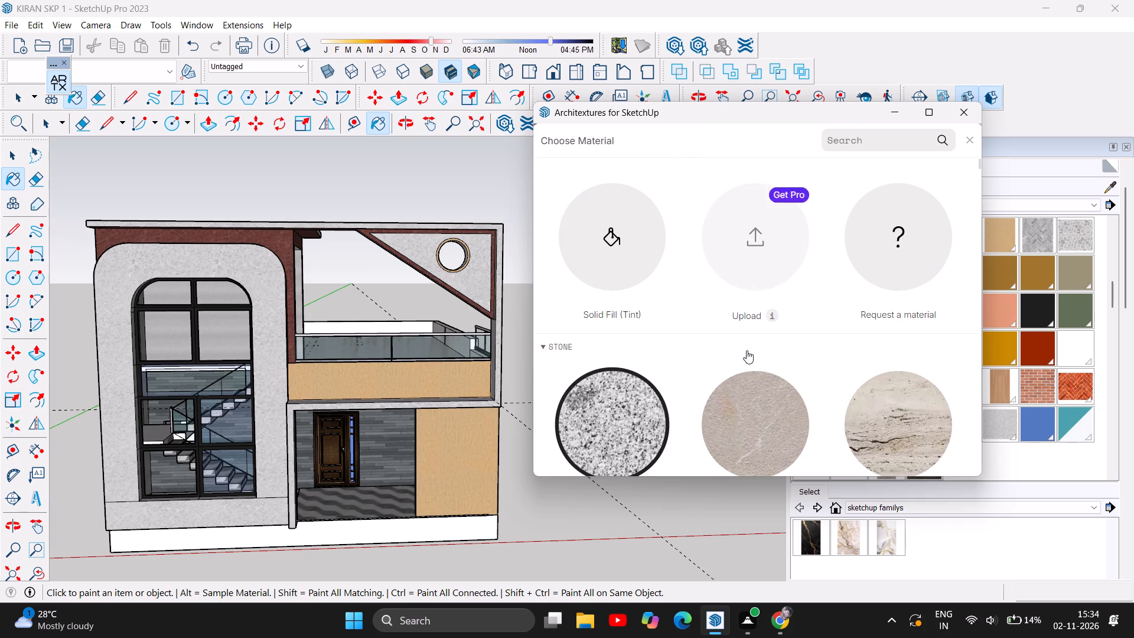
pyautogui.scroll(-6, 790, 402)
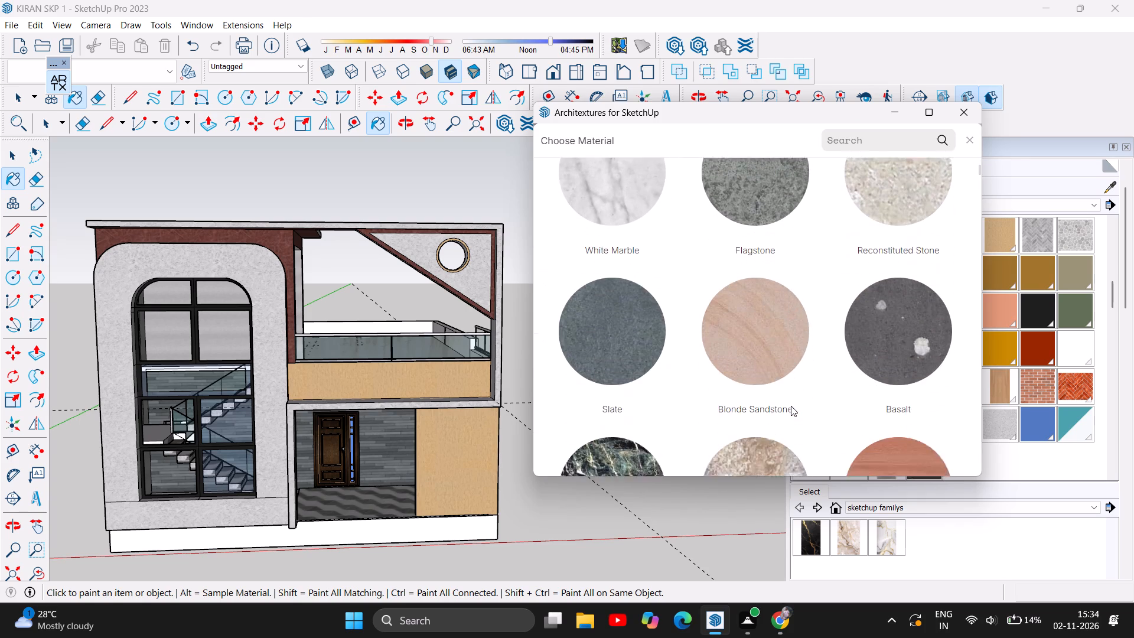
pyautogui.scroll(-2, 791, 406)
pyautogui.scroll(-4, 840, 381)
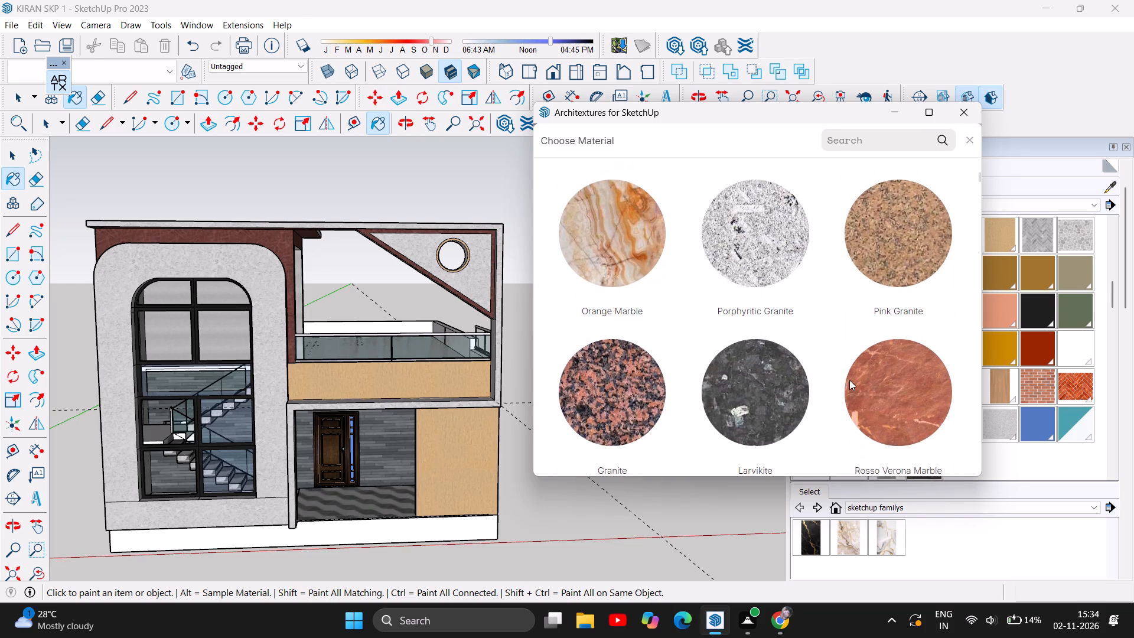
pyautogui.scroll(-2, 849, 380)
pyautogui.click(757, 448)
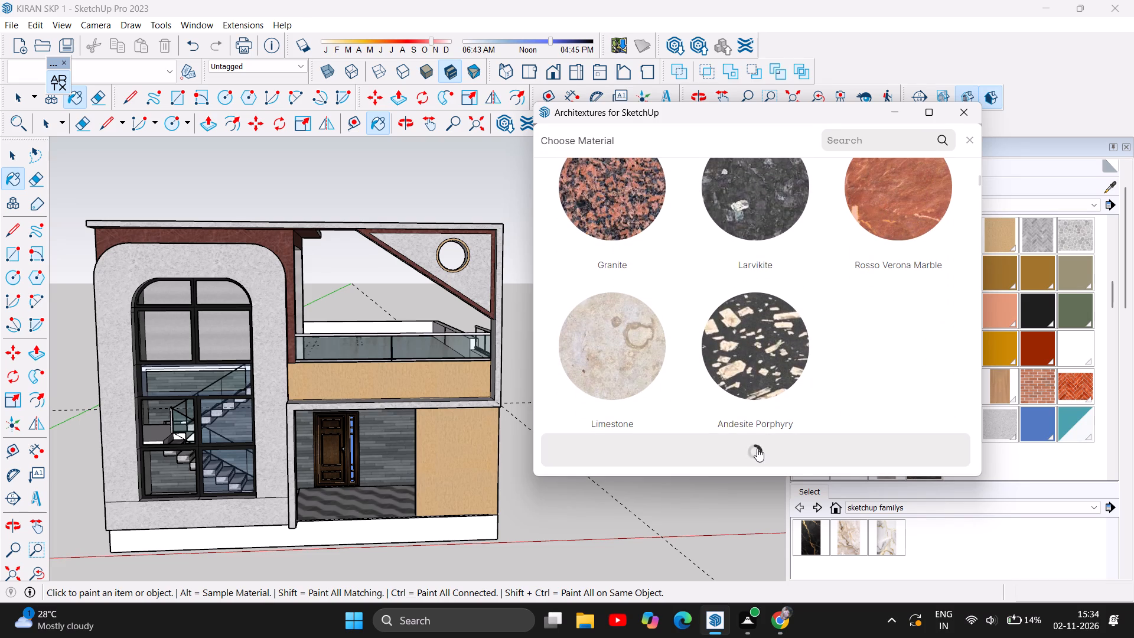
# Browse the remaining material categories and choose Stripes, Graphite by Rebel Walls as the diamond pattern's material.
pyautogui.scroll(-2, 804, 385)
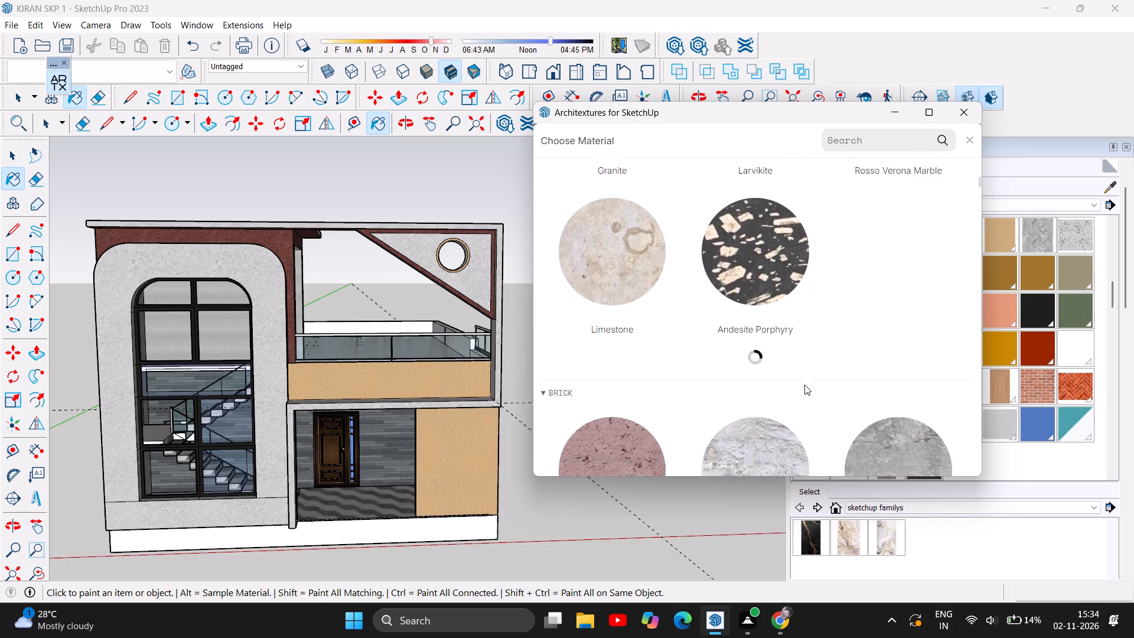
pyautogui.scroll(-6, 804, 385)
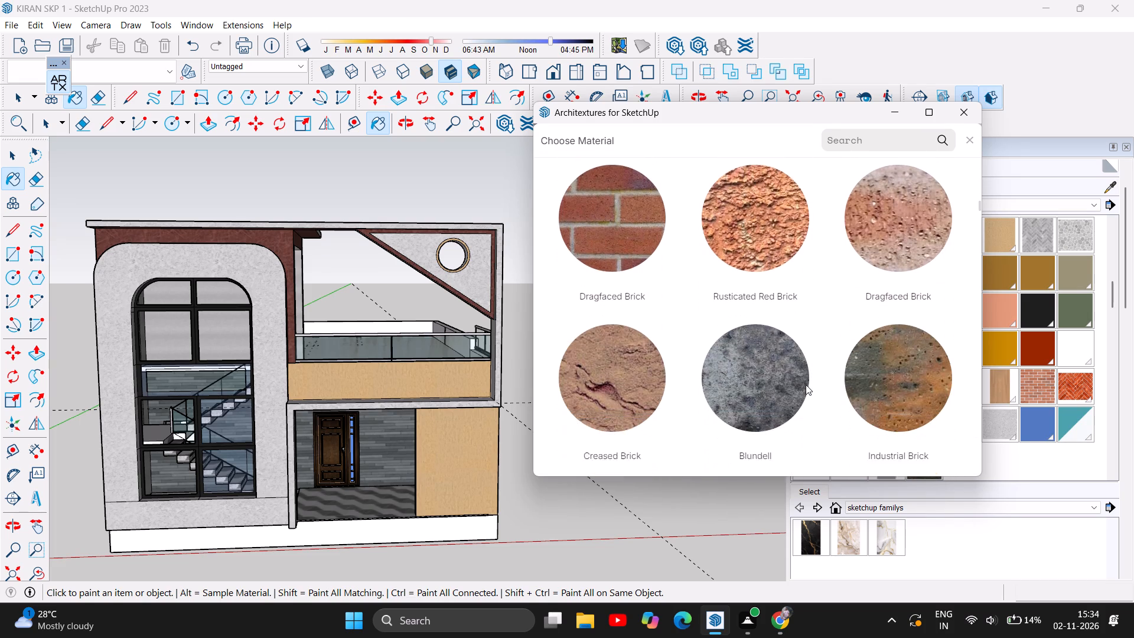
pyautogui.scroll(-5, 806, 385)
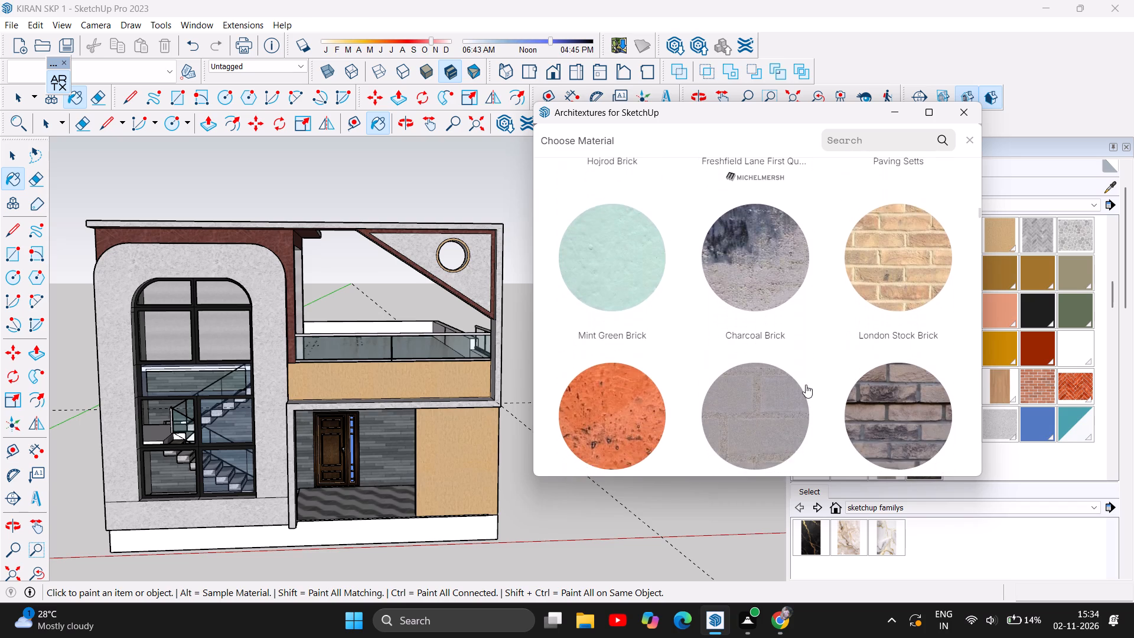
pyautogui.scroll(-7, 806, 385)
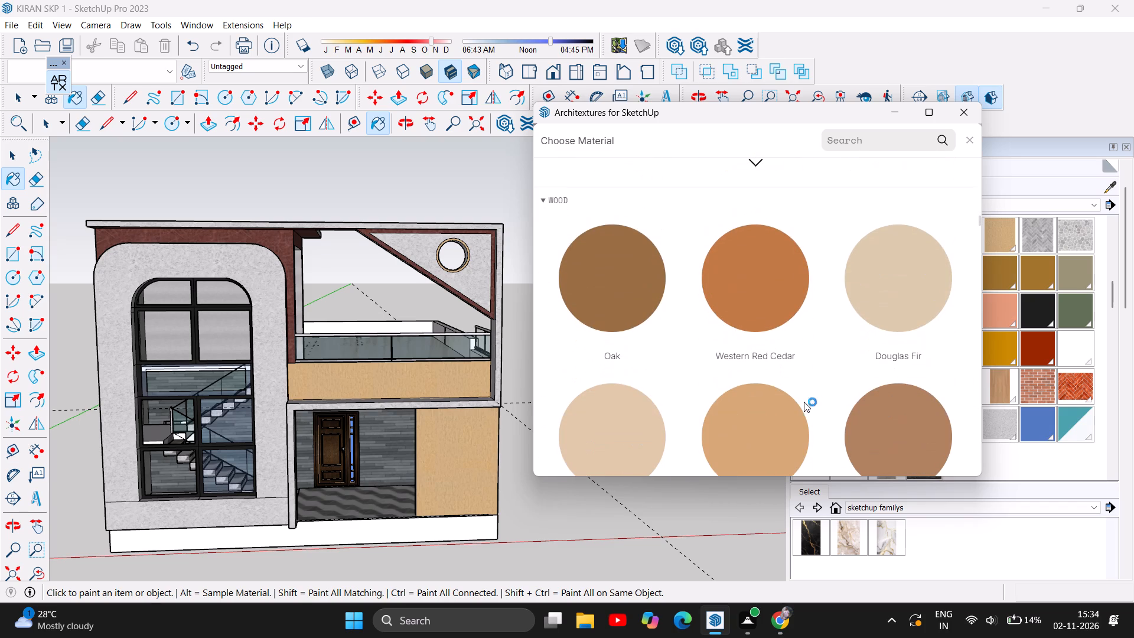
pyautogui.scroll(-7, 804, 402)
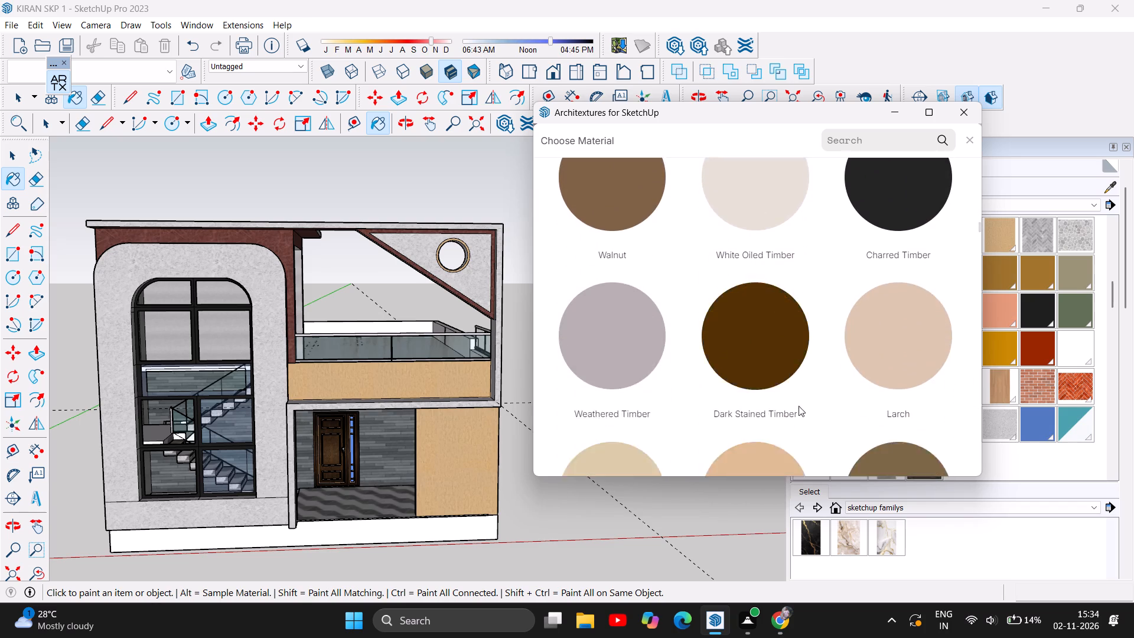
pyautogui.scroll(-12, 799, 406)
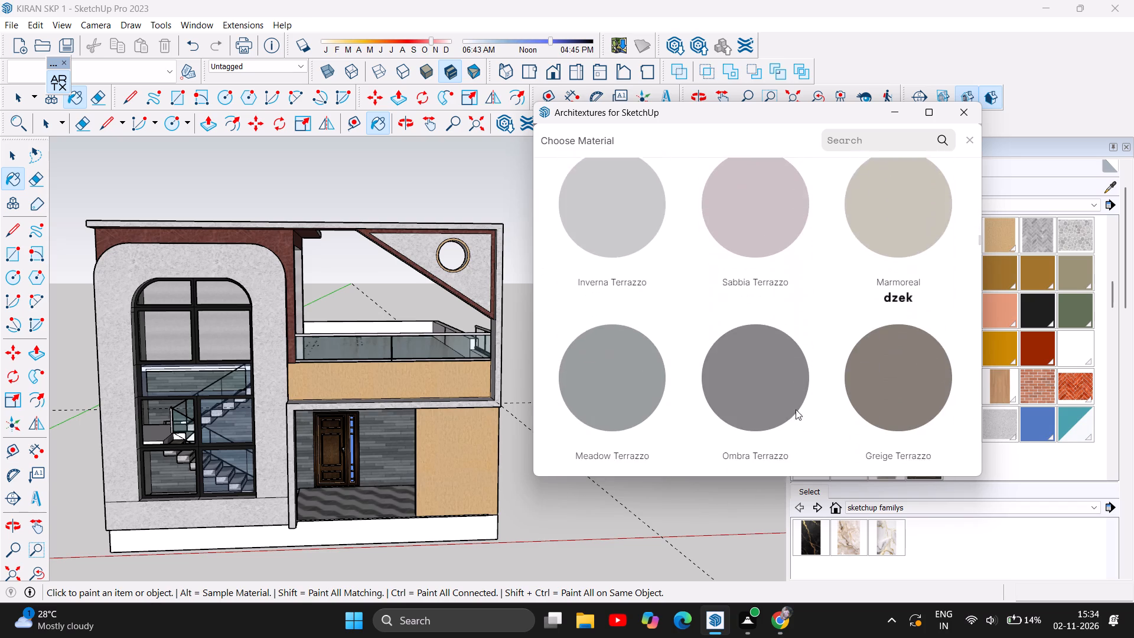
pyautogui.scroll(-3, 794, 409)
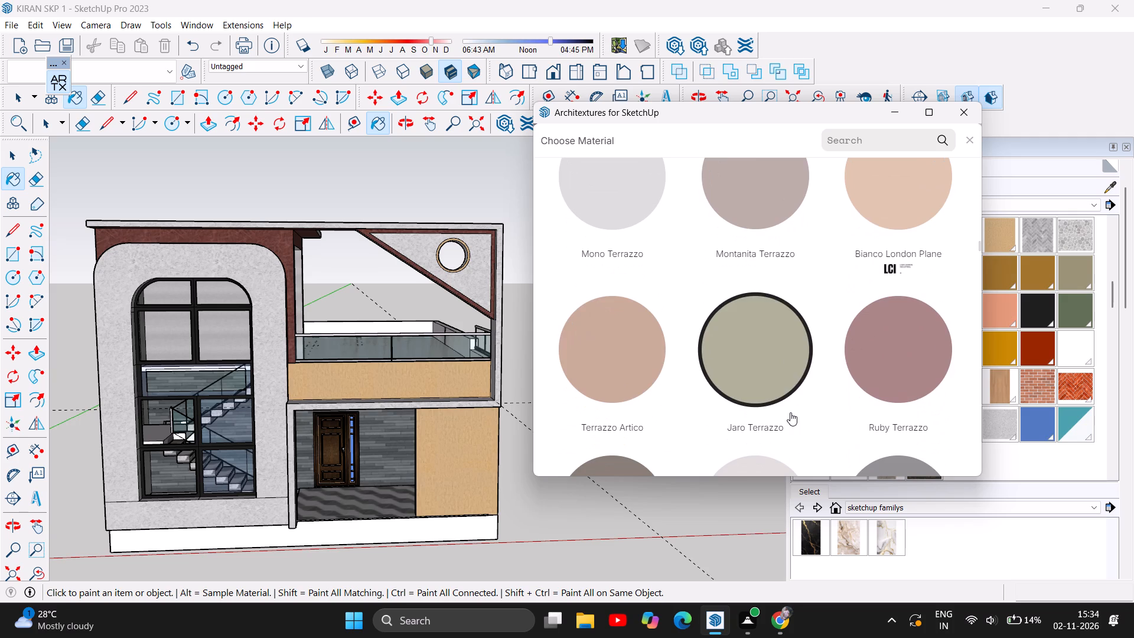
pyautogui.scroll(-6, 784, 417)
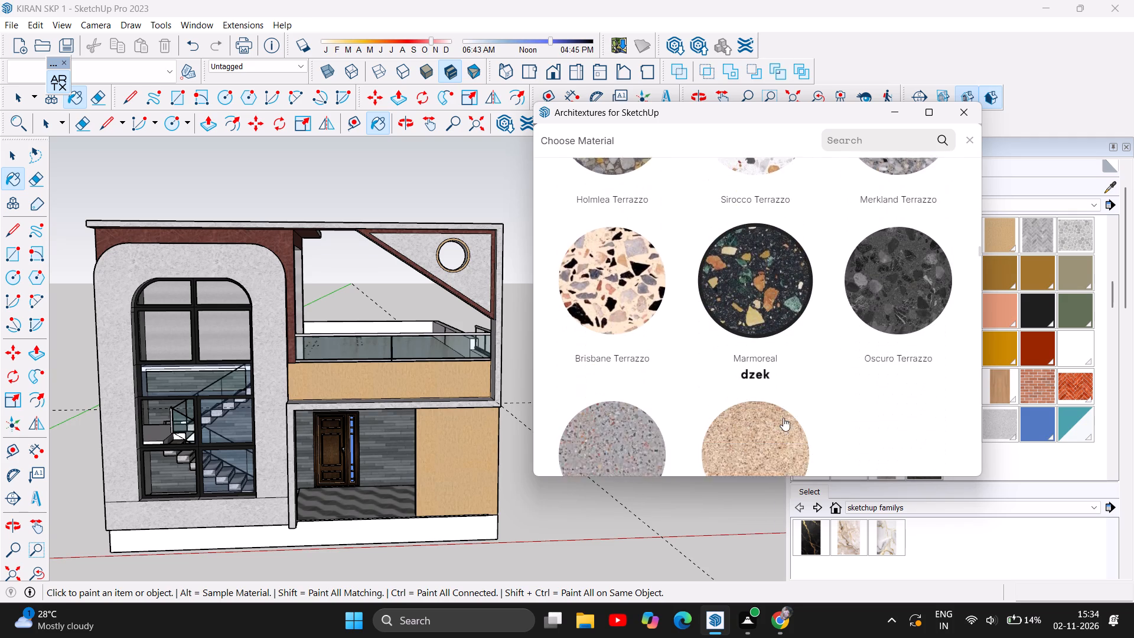
pyautogui.scroll(-10, 783, 418)
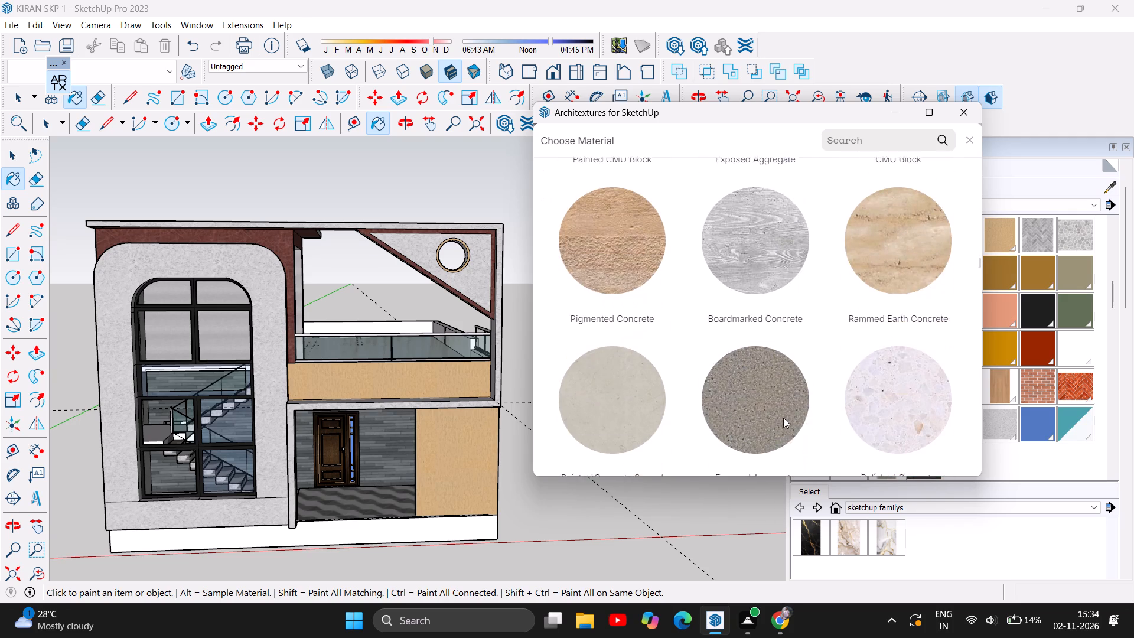
pyautogui.scroll(-7, 783, 418)
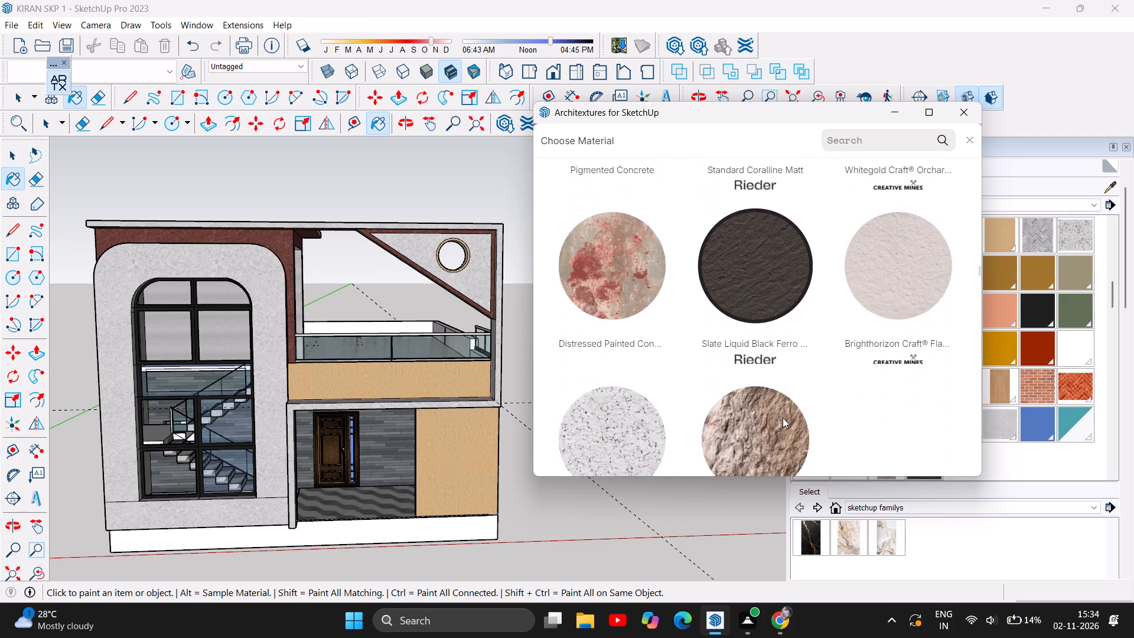
pyautogui.scroll(-6, 783, 418)
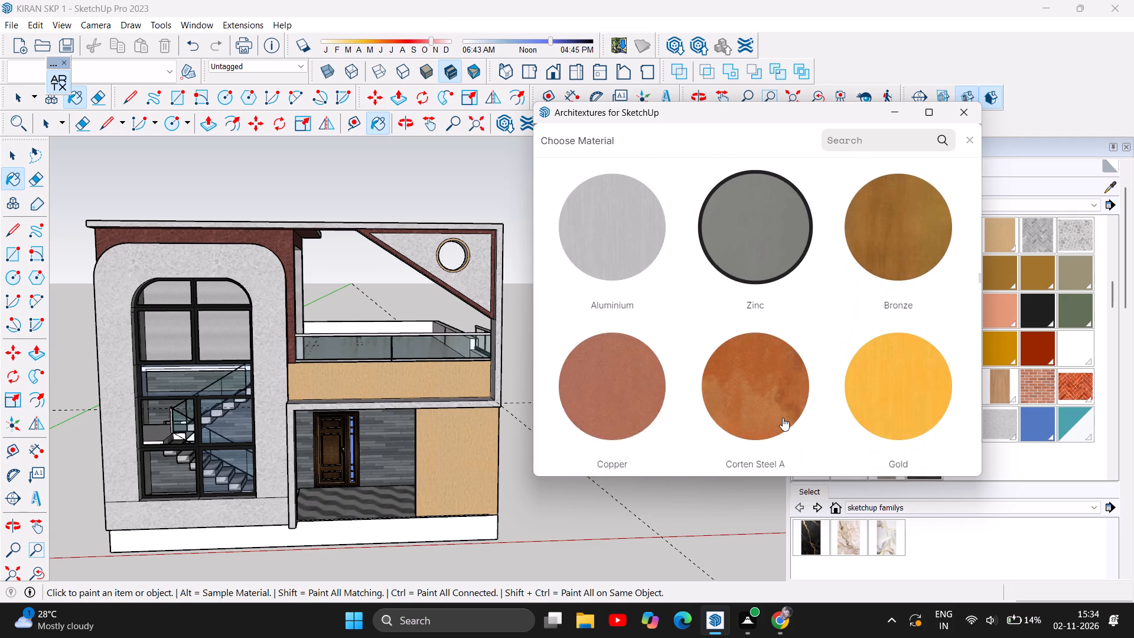
pyautogui.scroll(-1, 783, 418)
pyautogui.scroll(3, 783, 418)
pyautogui.scroll(-3, 783, 418)
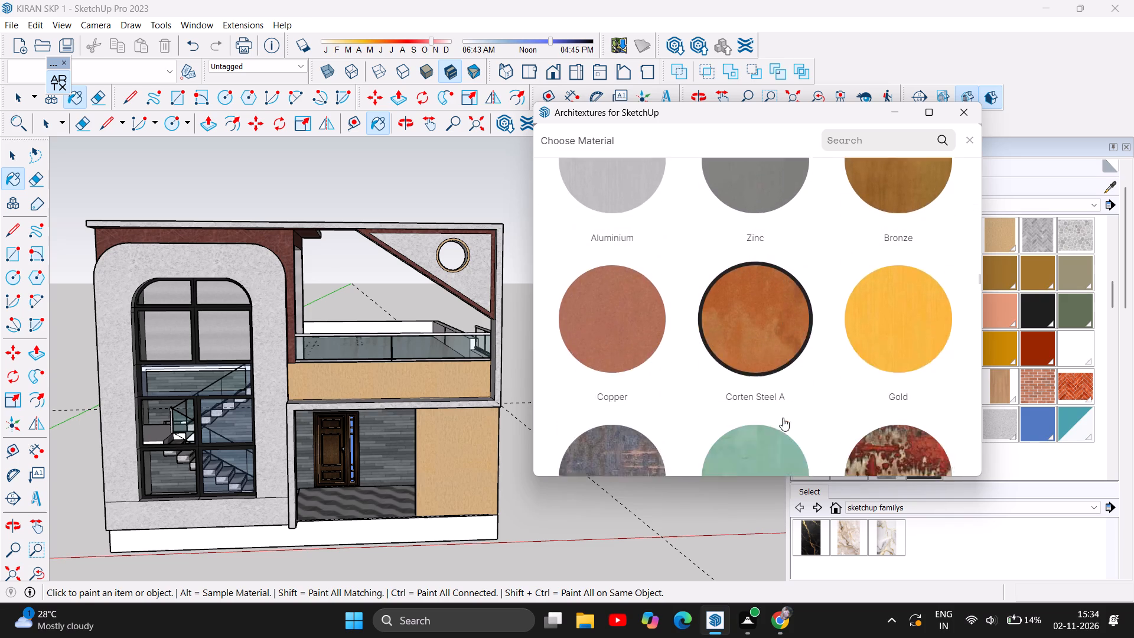
pyautogui.scroll(-8, 783, 418)
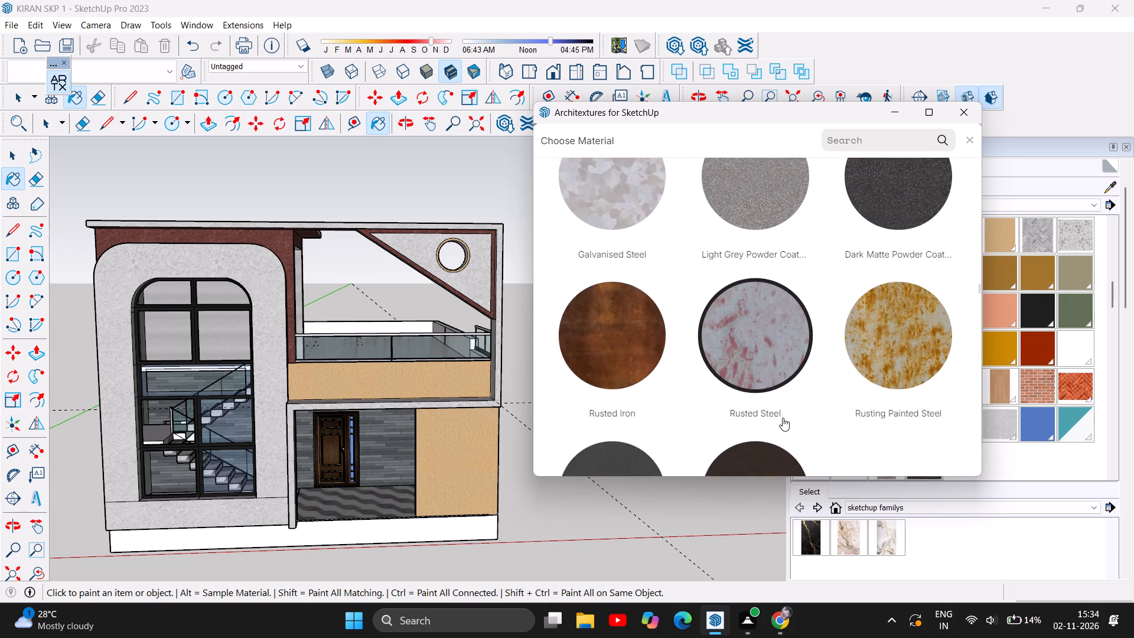
pyautogui.scroll(-8, 783, 418)
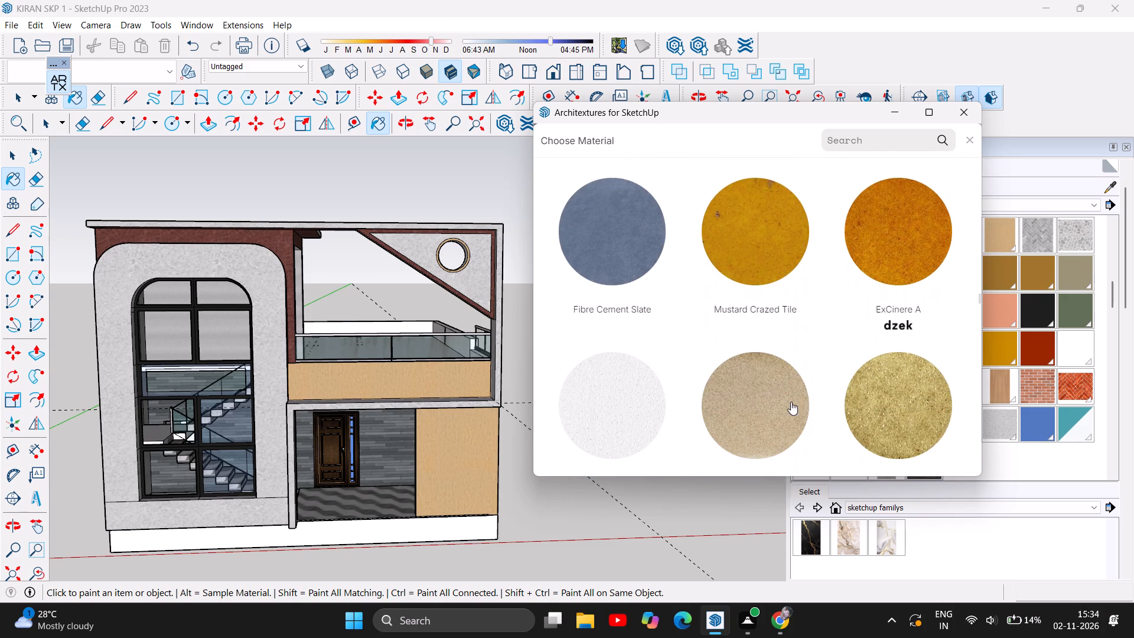
pyautogui.scroll(-7, 791, 402)
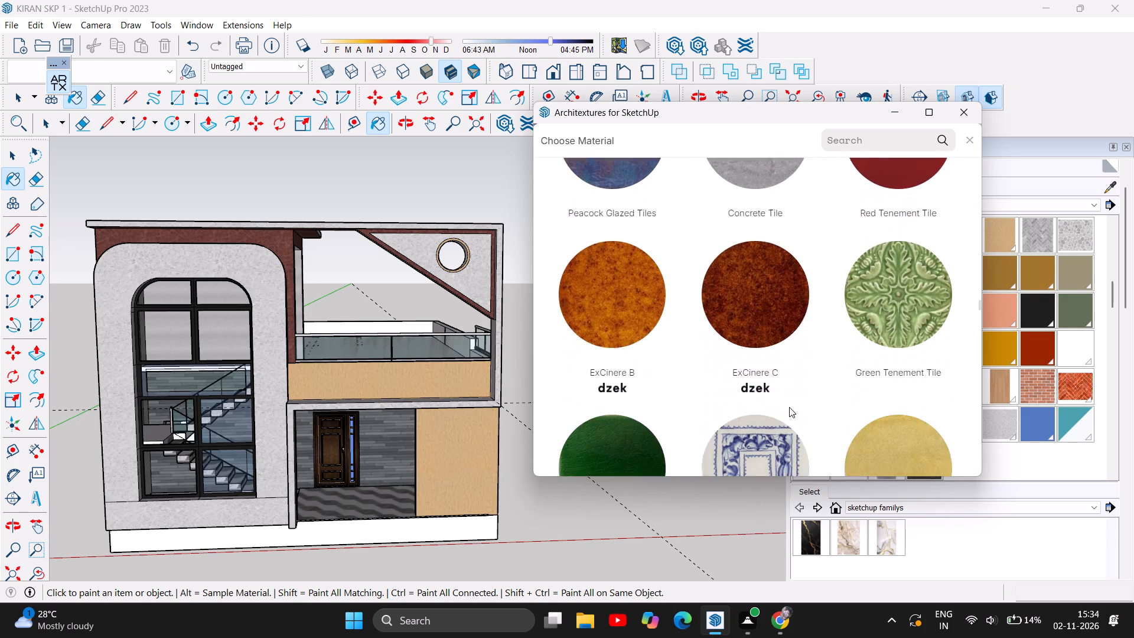
pyautogui.scroll(-20, 789, 407)
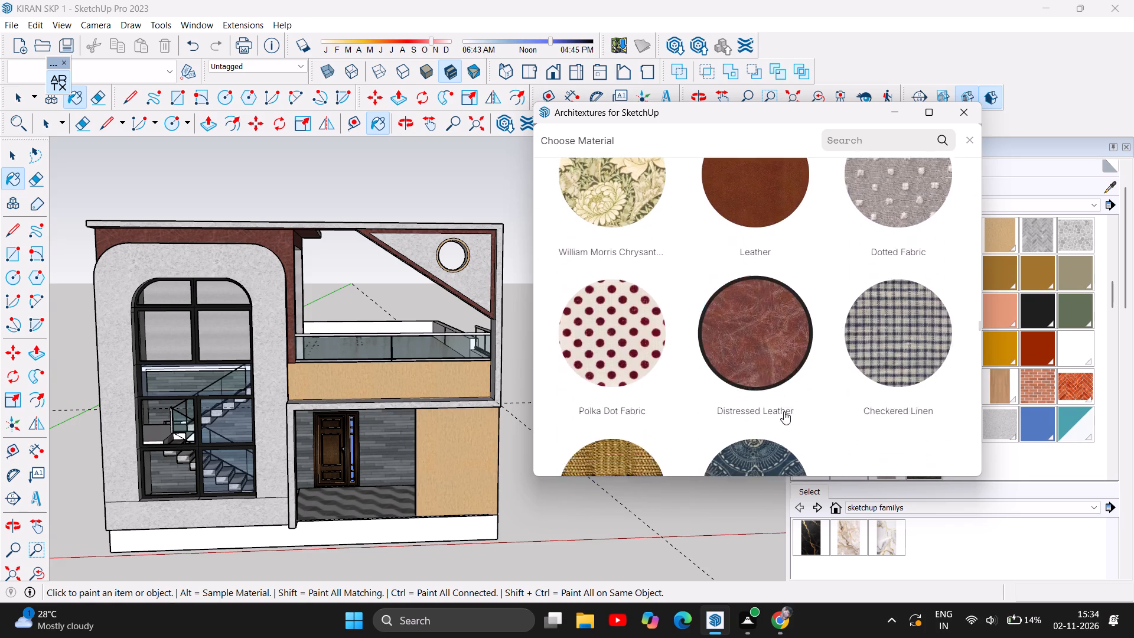
pyautogui.scroll(-5, 784, 411)
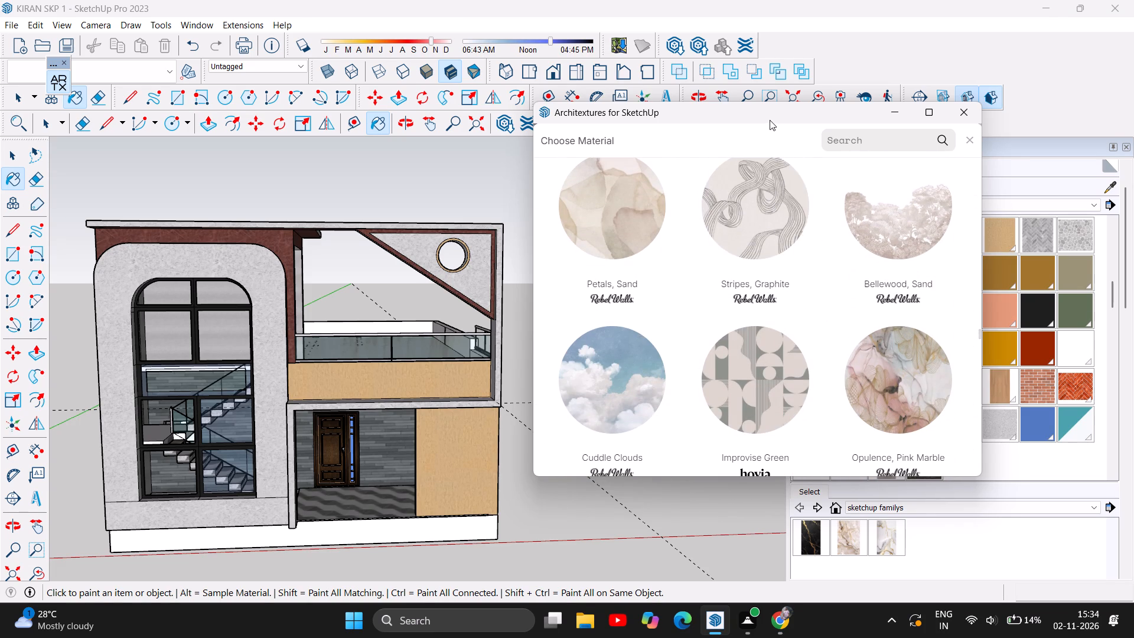
pyautogui.click(748, 221)
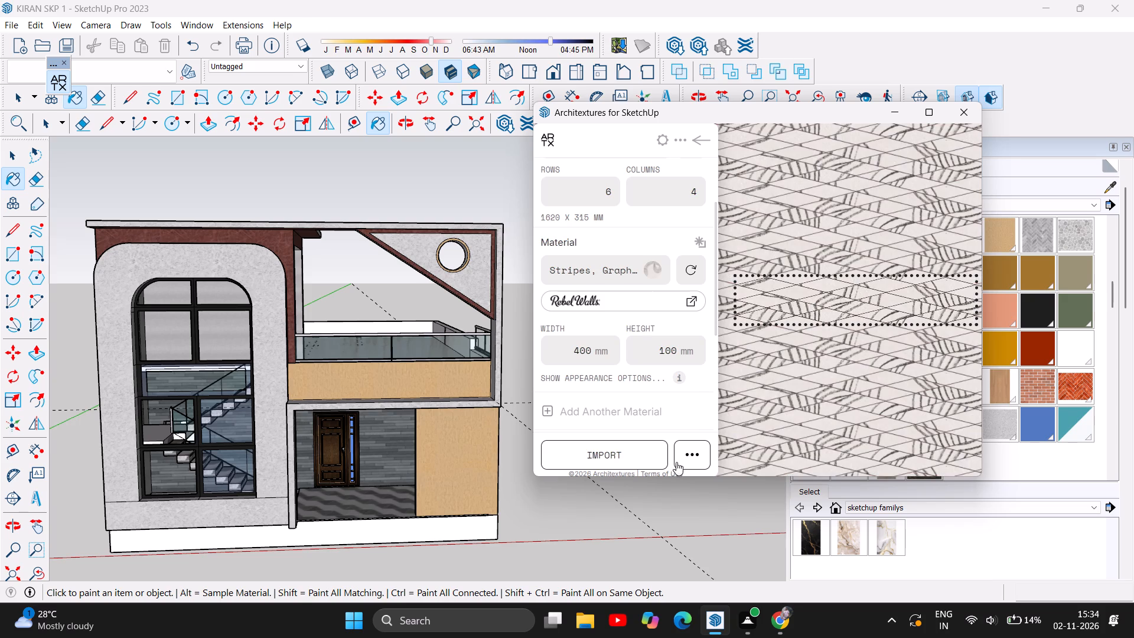
# Import the finished Stripes, Graphite diamond texture into the model's materials and close the texture editor.
pyautogui.click(627, 460)
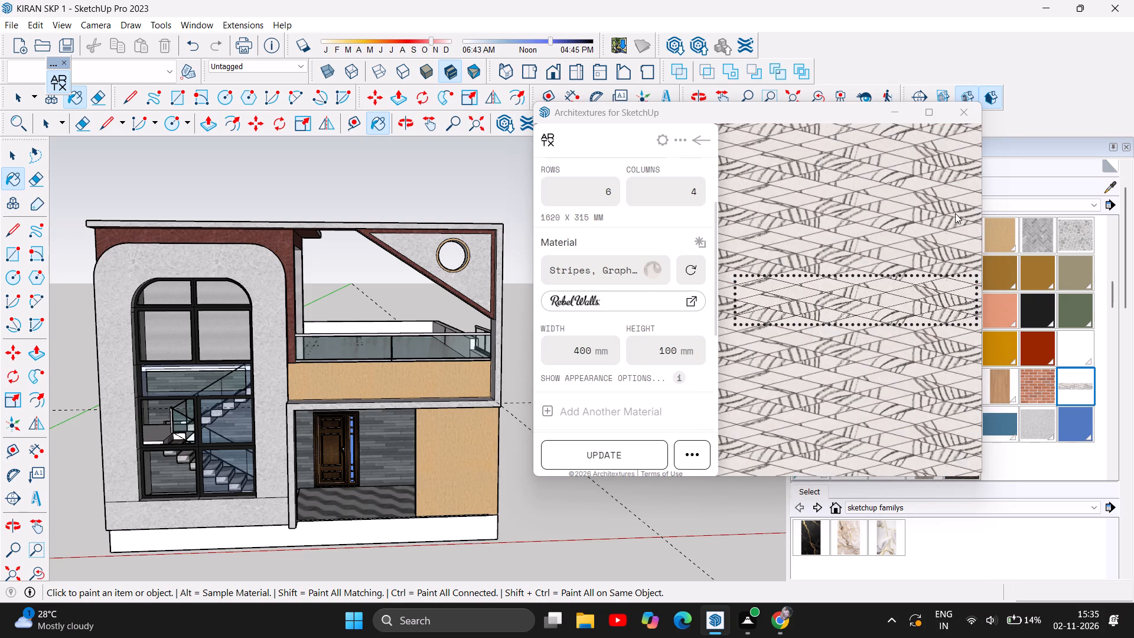
pyautogui.click(965, 106)
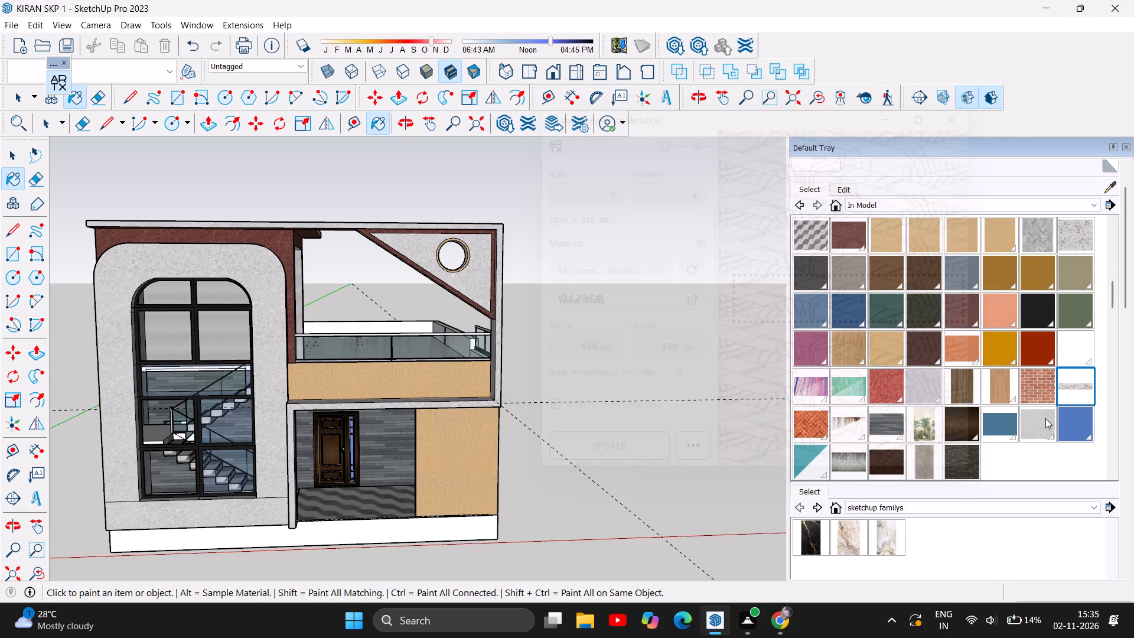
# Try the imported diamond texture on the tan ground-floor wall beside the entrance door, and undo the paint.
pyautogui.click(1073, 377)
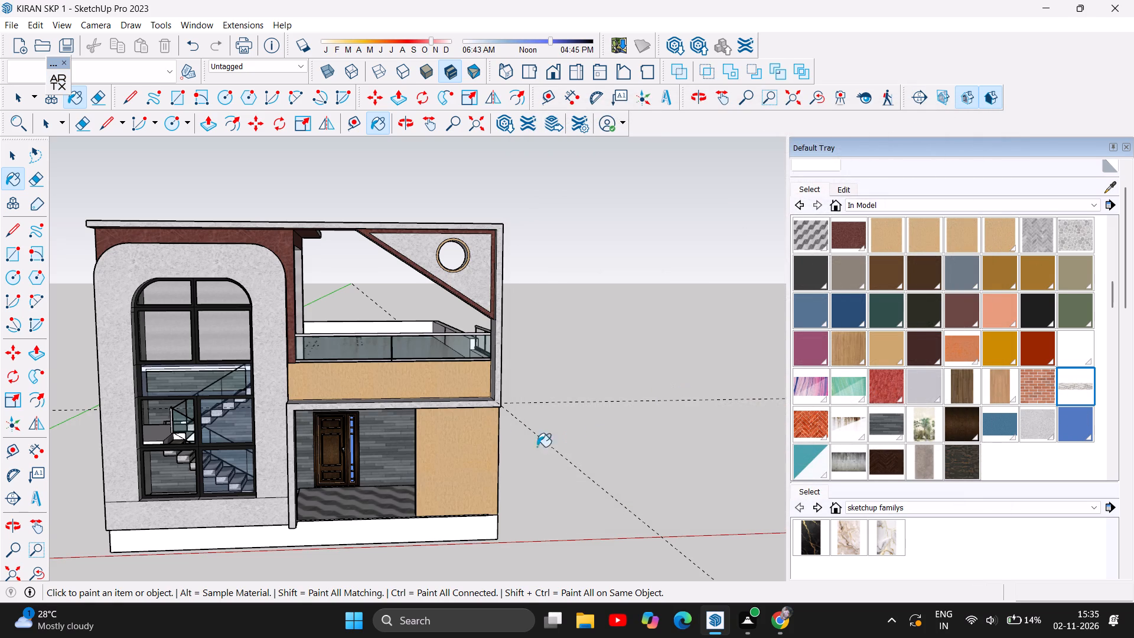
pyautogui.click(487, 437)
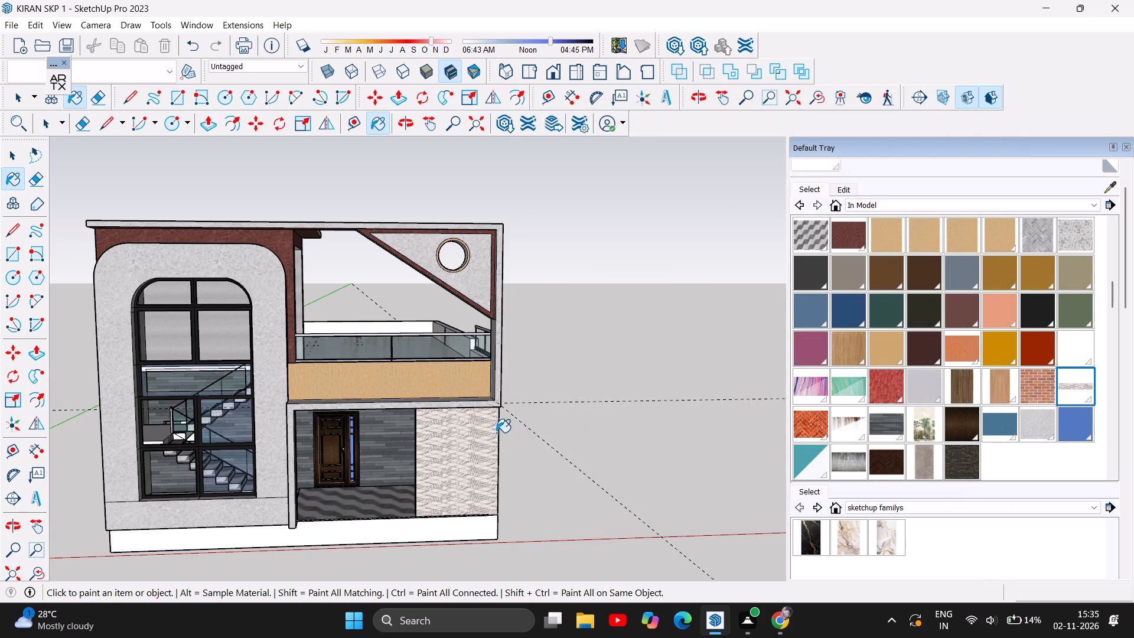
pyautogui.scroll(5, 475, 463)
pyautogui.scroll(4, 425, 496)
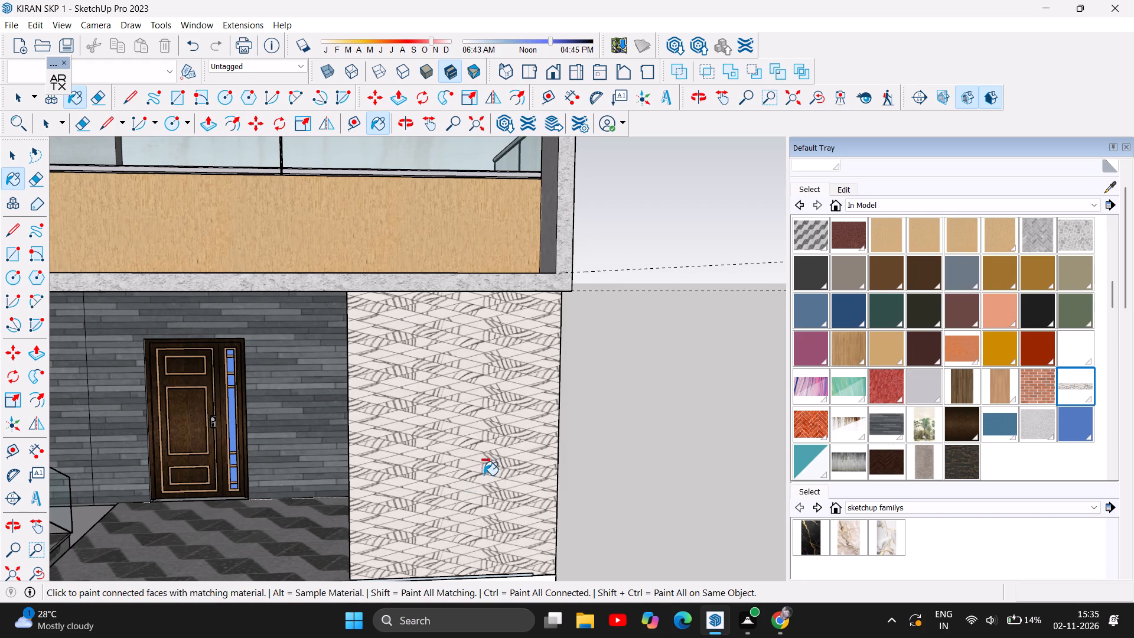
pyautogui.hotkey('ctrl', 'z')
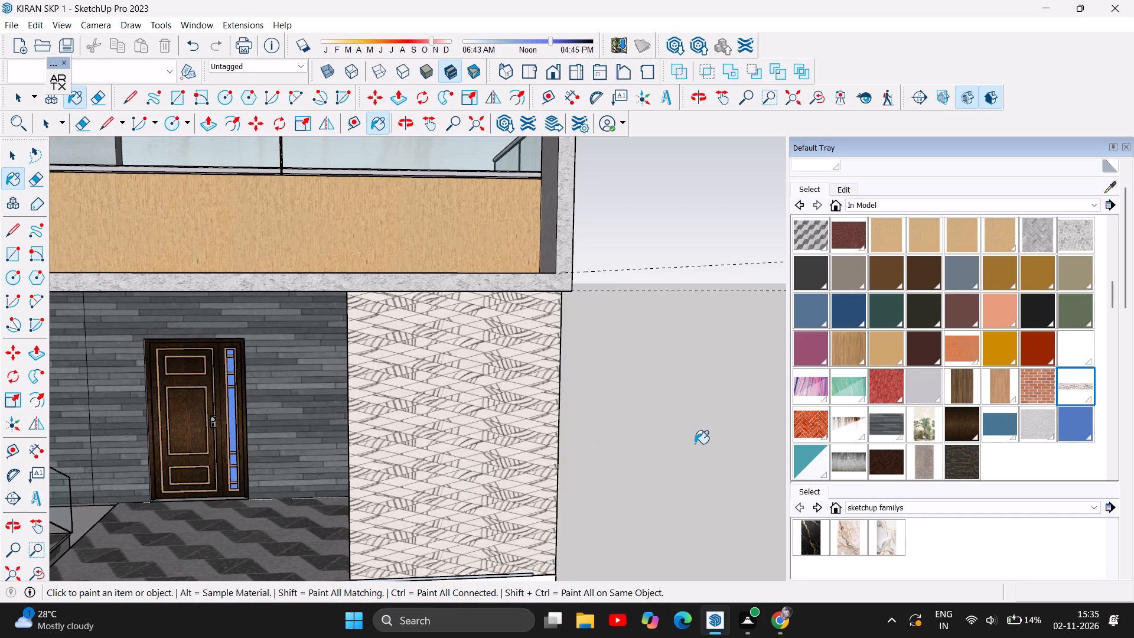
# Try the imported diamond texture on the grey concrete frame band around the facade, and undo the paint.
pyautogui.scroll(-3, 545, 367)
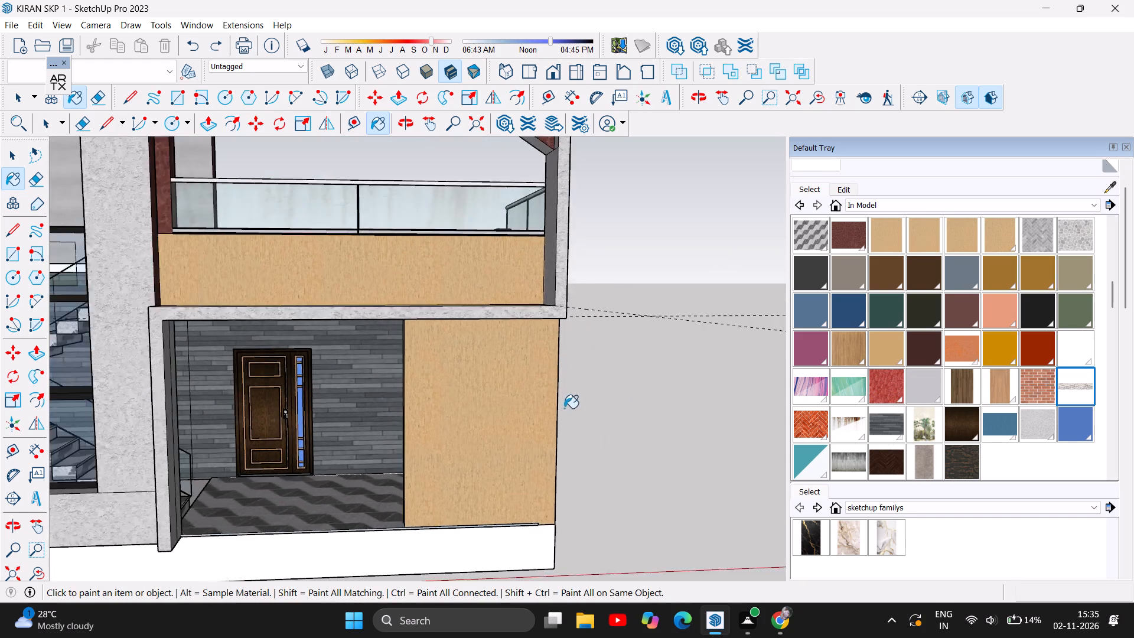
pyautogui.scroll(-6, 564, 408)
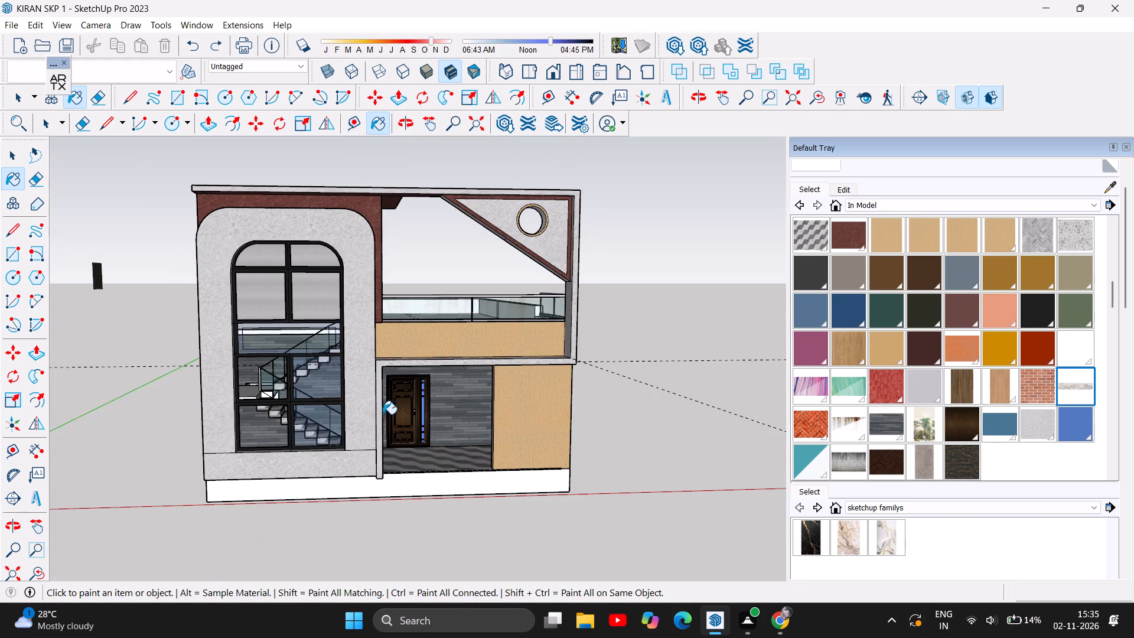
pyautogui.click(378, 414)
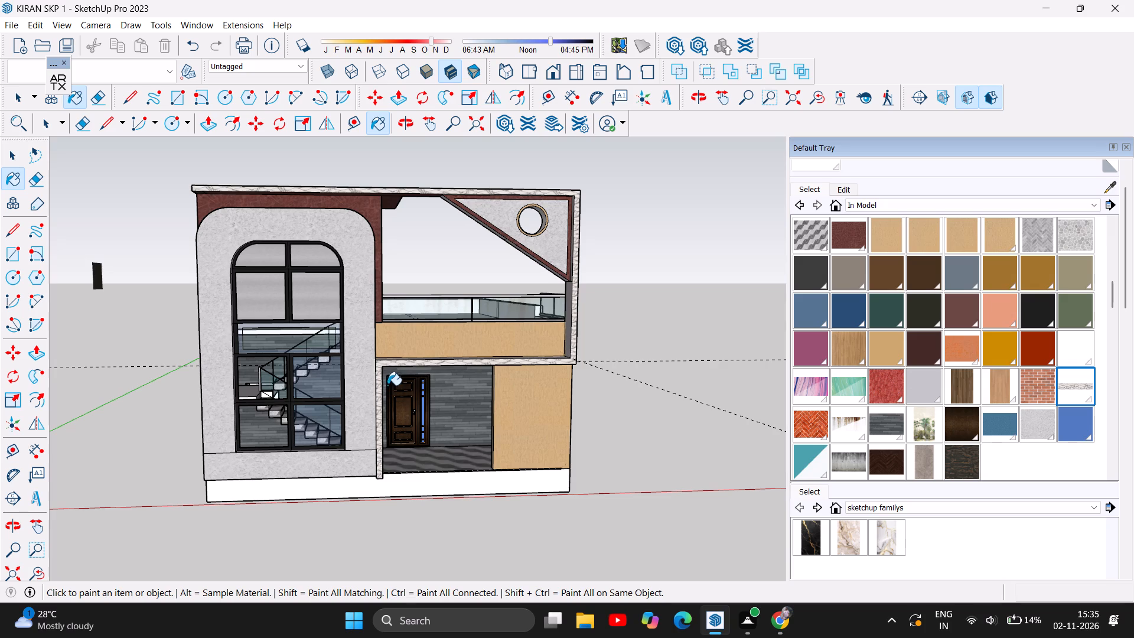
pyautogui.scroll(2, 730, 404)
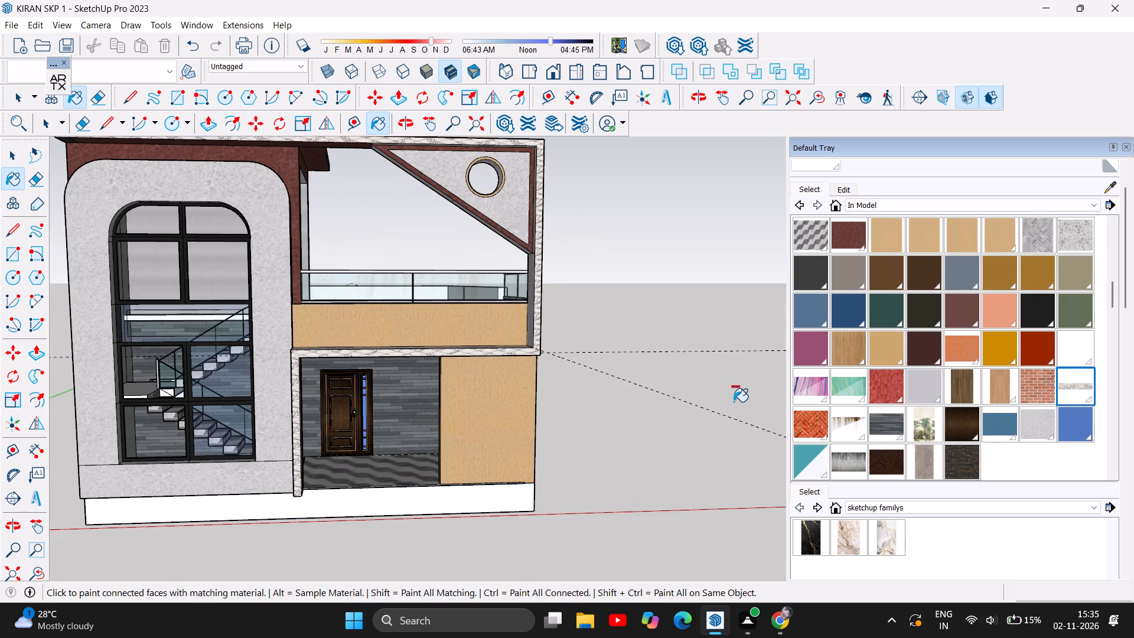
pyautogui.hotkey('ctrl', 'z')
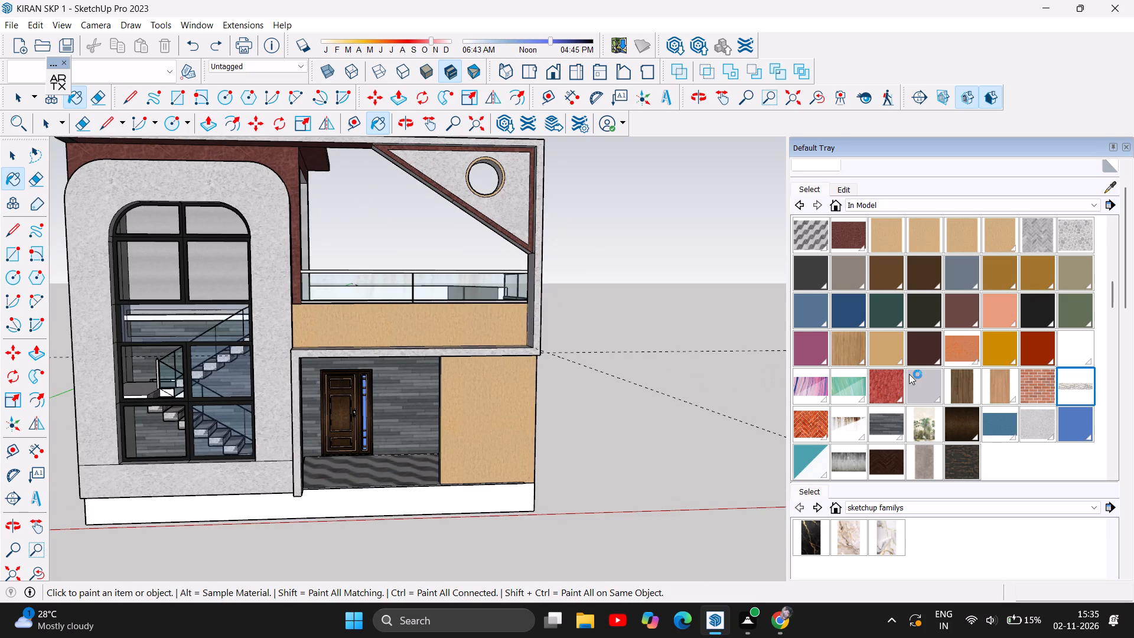
# Paint the facade's frame band and the dark red surround above the arched wall with the orange herringbone brick material.
pyautogui.click(816, 424)
pyautogui.click(295, 405)
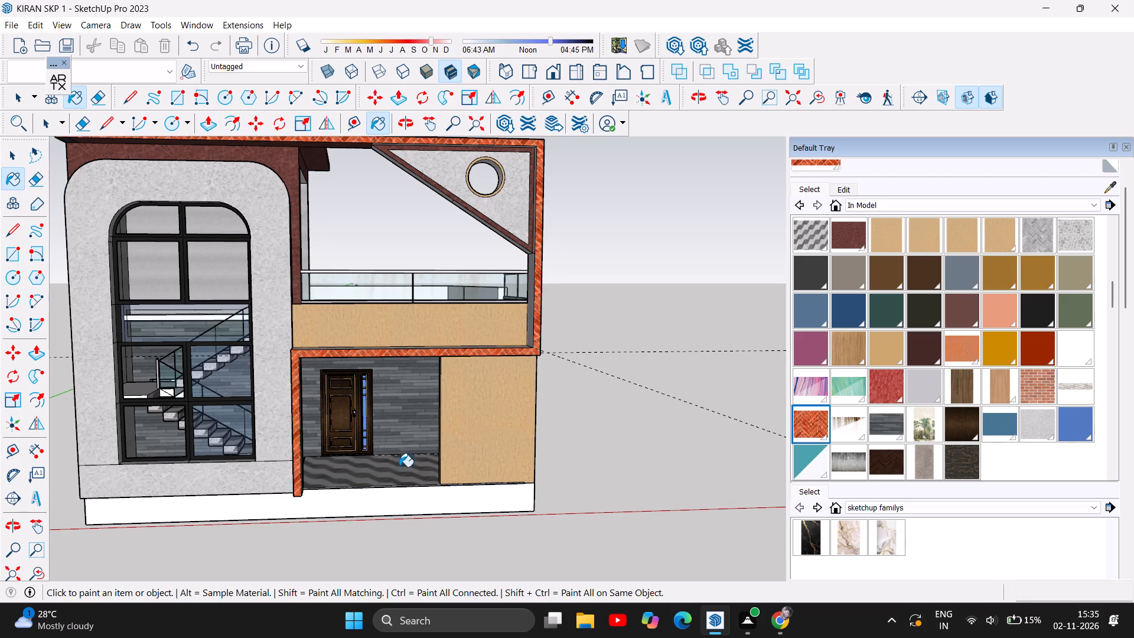
pyautogui.scroll(-1, 582, 489)
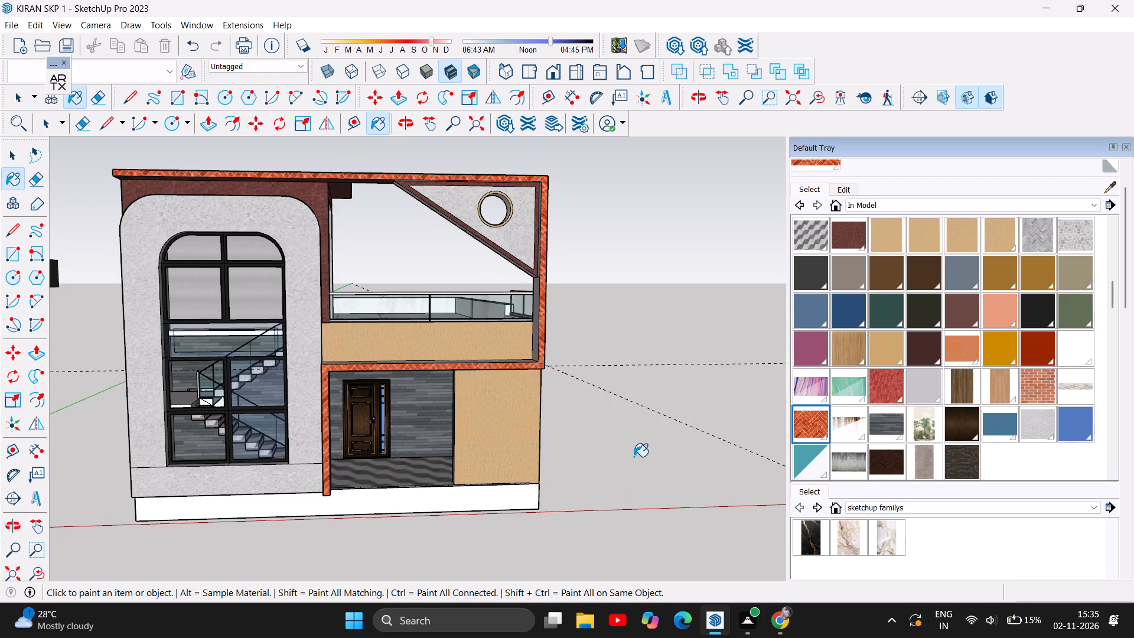
pyautogui.scroll(1, 634, 457)
pyautogui.click(263, 164)
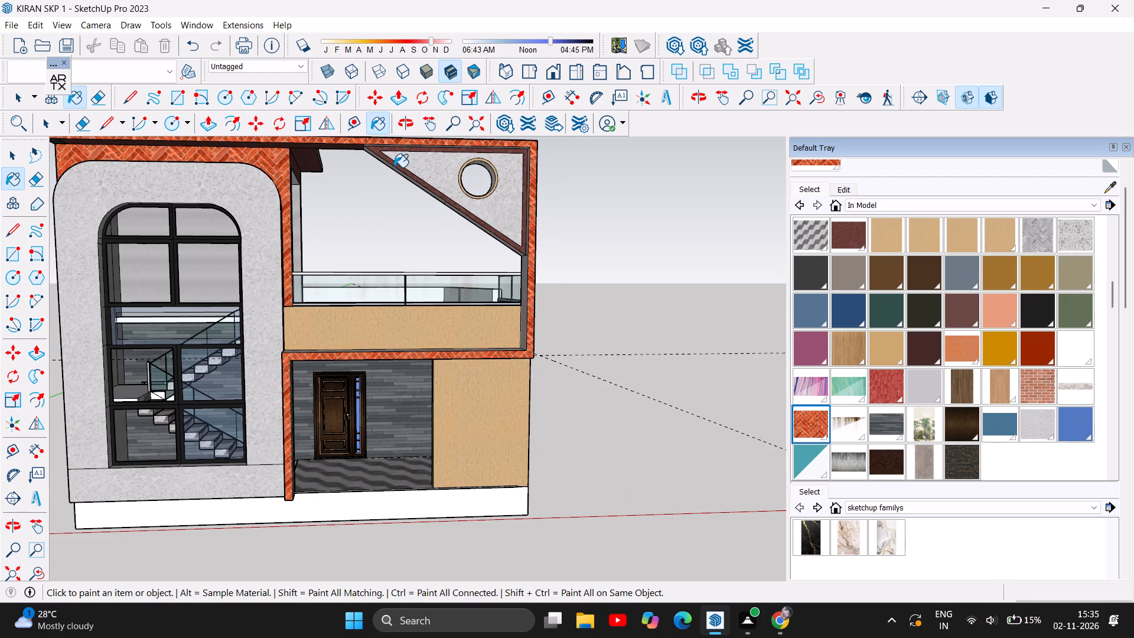
# Paint the dark trim around the triangular panel with the round opening, above the balcony, with the tan material.
pyautogui.scroll(-2, 374, 392)
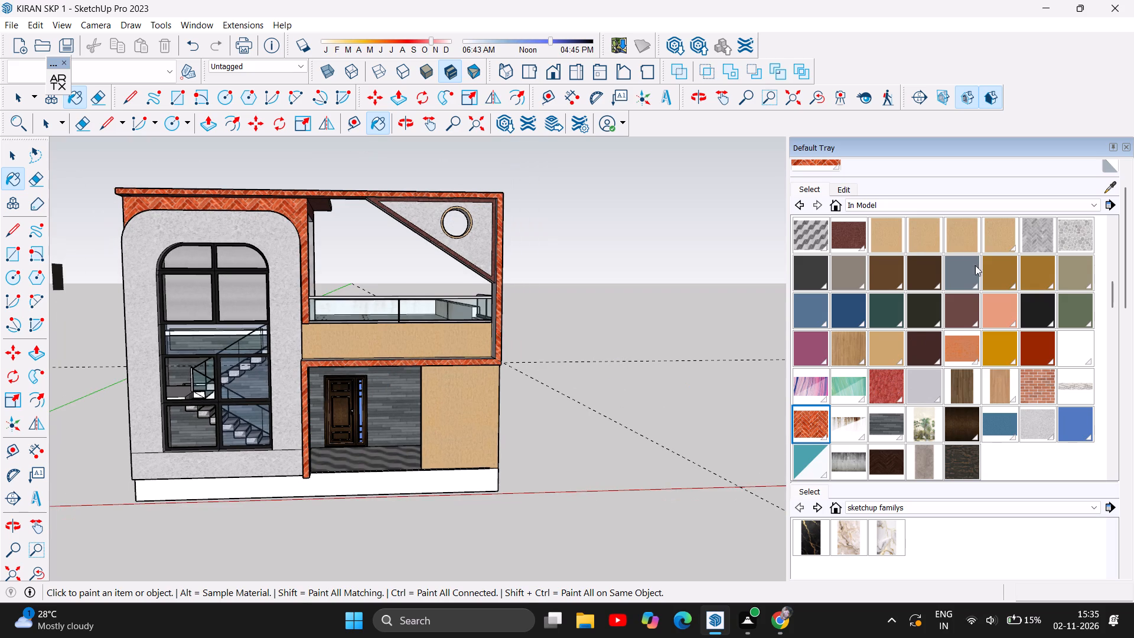
pyautogui.click(1001, 240)
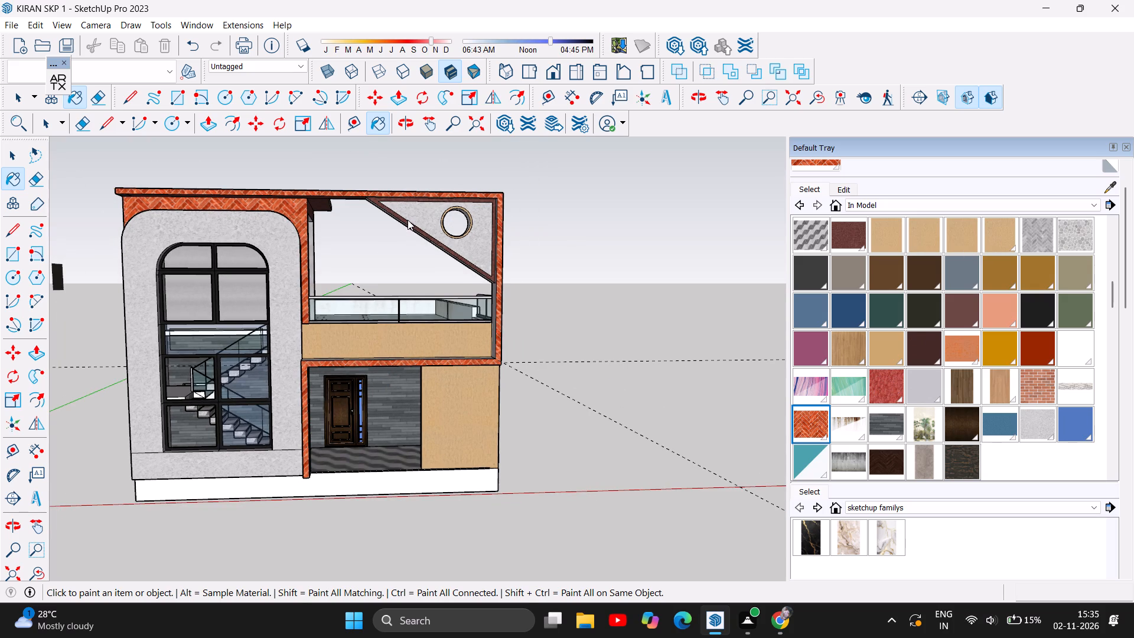
pyautogui.click(408, 229)
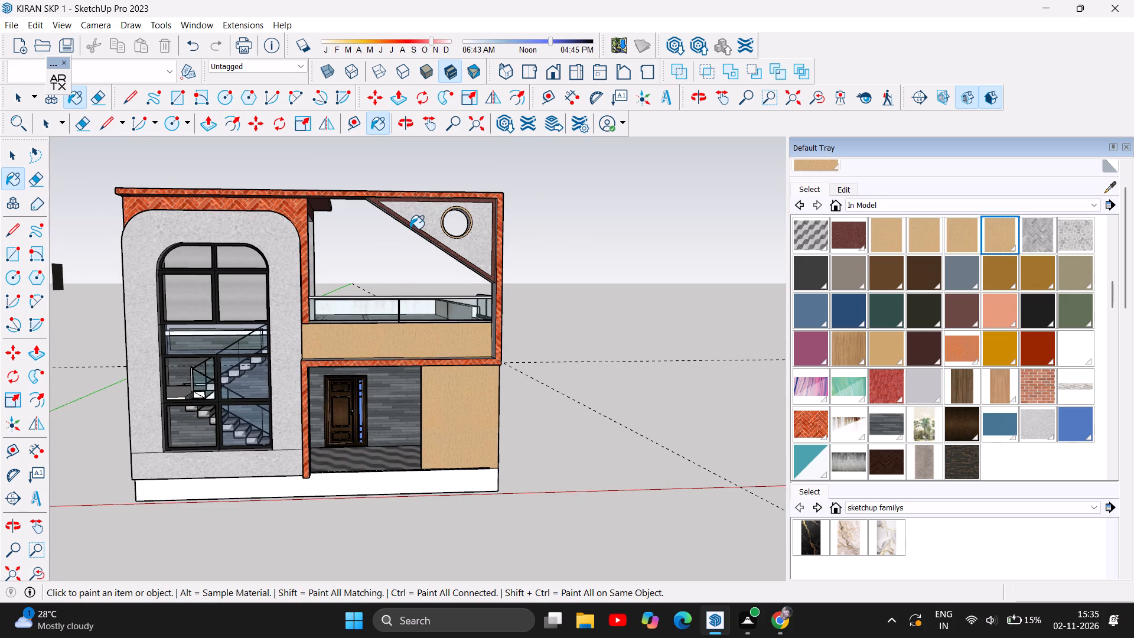
pyautogui.click(412, 231)
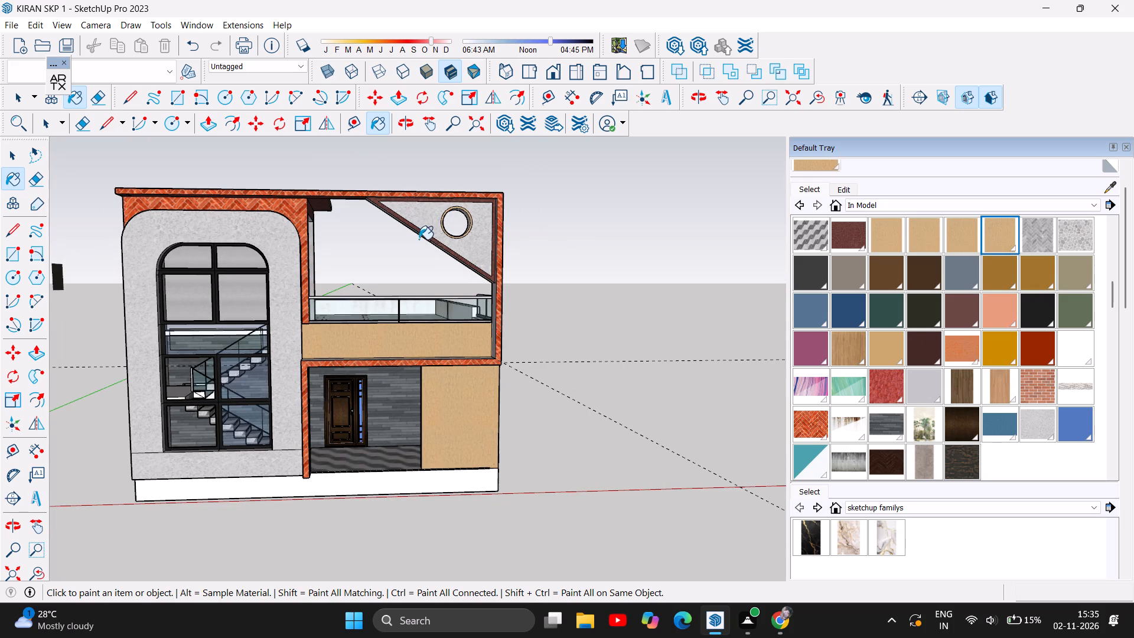
pyautogui.click(430, 236)
pyautogui.doubleClick(430, 237)
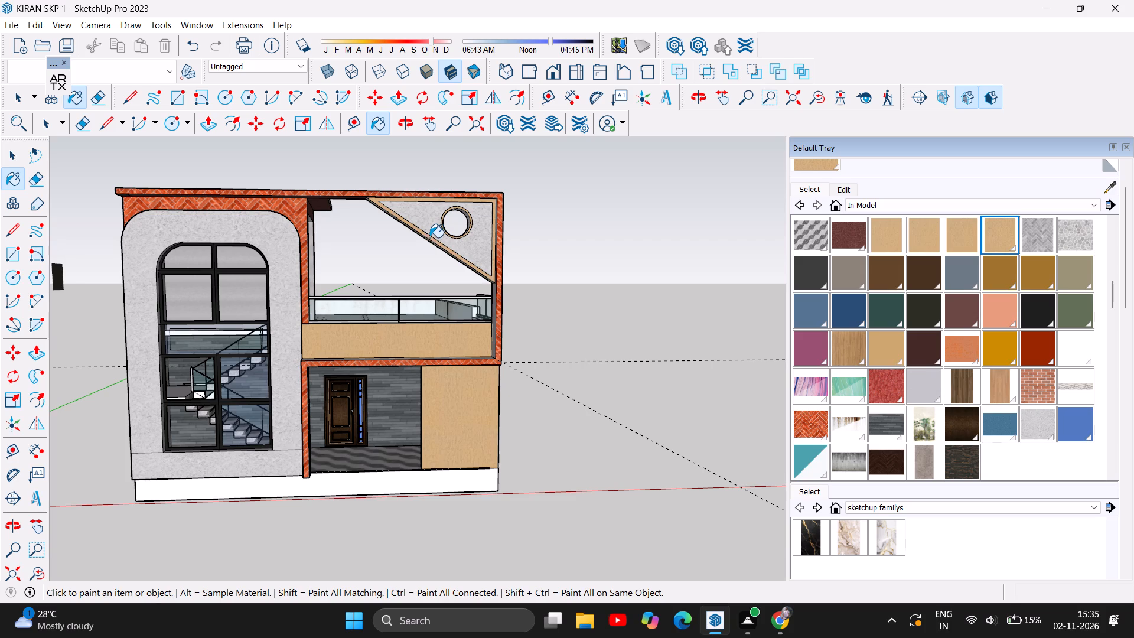
# Paint the orange herringbone frame band around the balcony and entrance with the grey pebble stone material.
pyautogui.scroll(1, 493, 400)
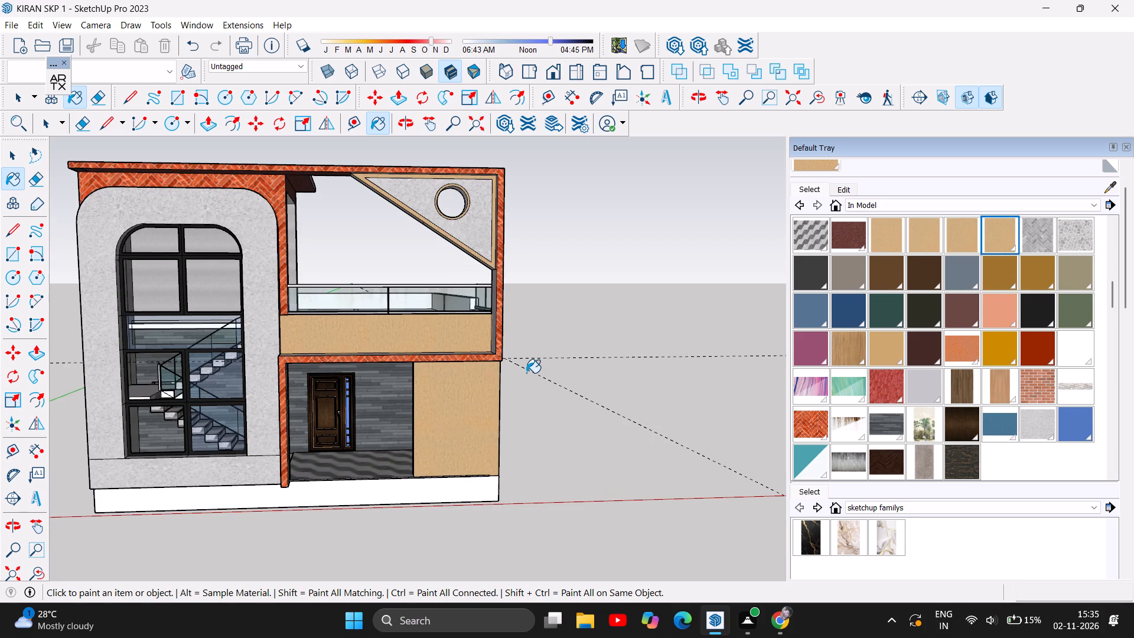
pyautogui.scroll(4, 568, 373)
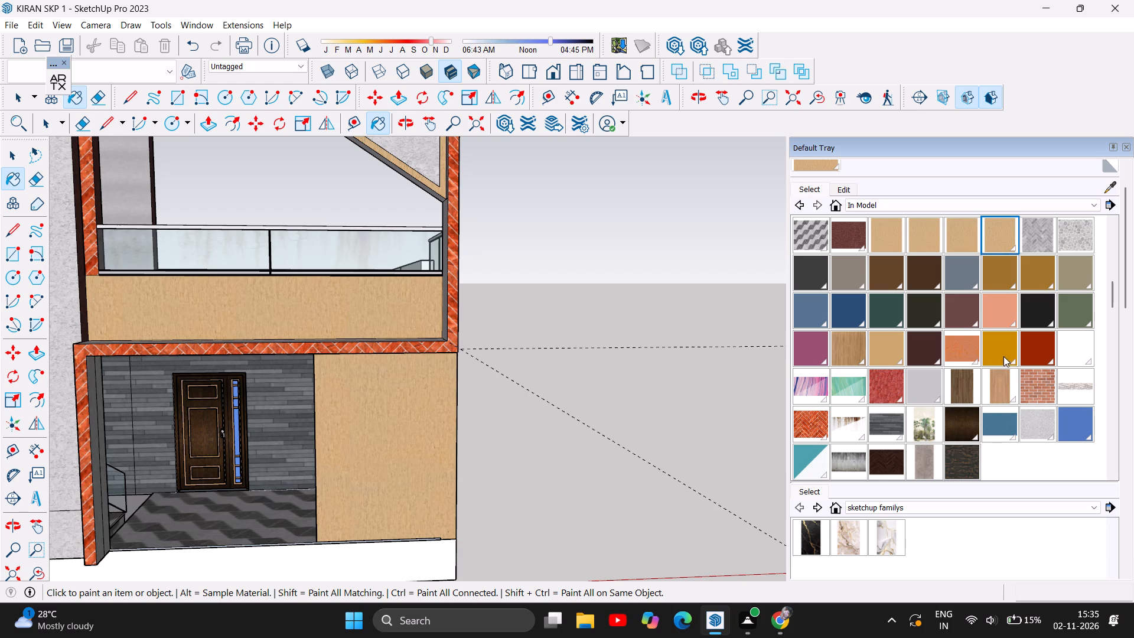
pyautogui.scroll(2, 1018, 350)
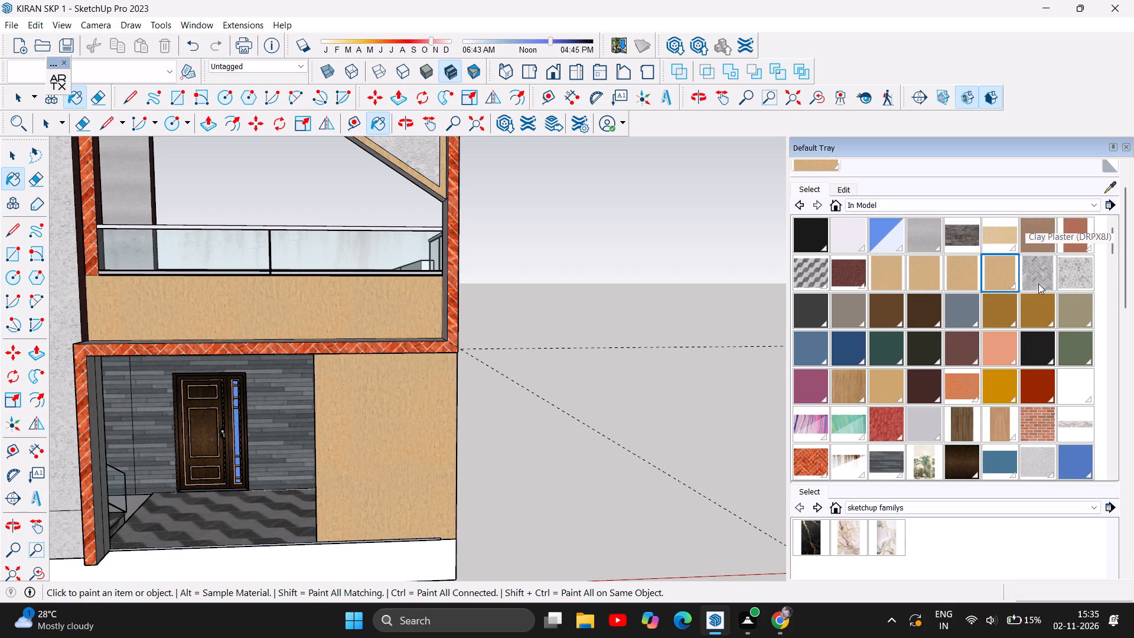
pyautogui.click(1074, 271)
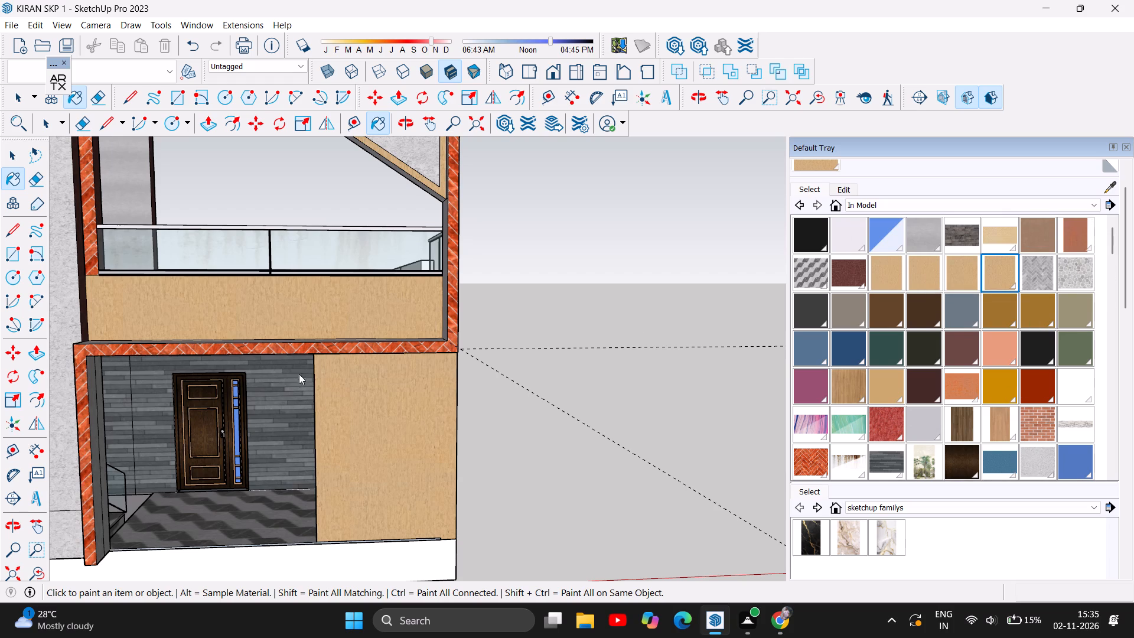
pyautogui.click(324, 348)
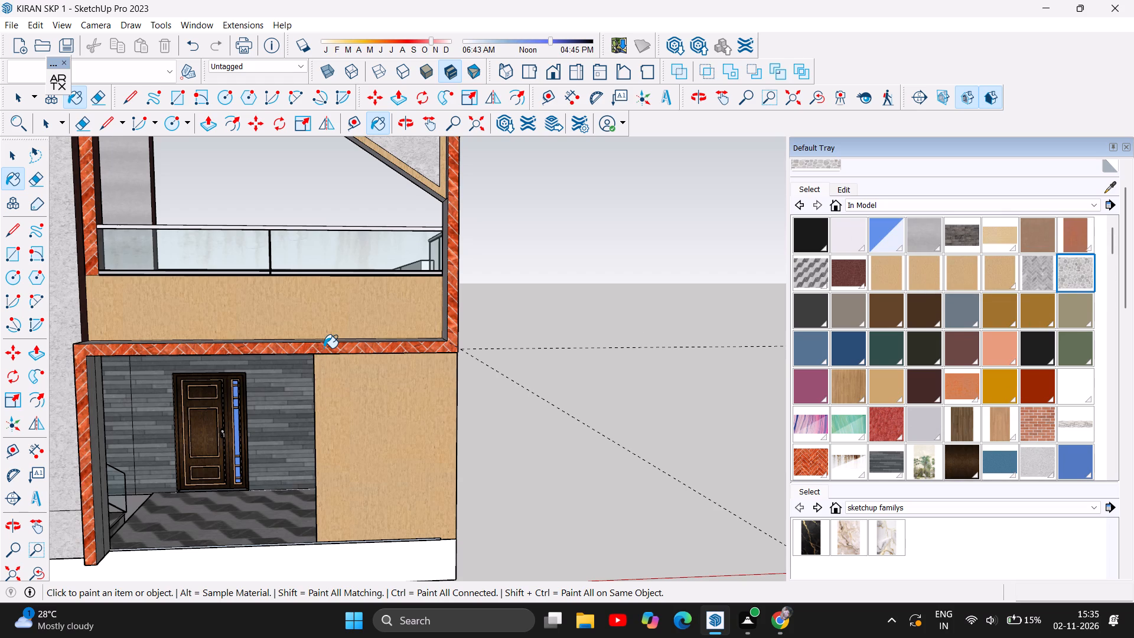
# Examine the pebble stone texture on the frame band above the entrance, up close and across the whole facade.
pyautogui.scroll(-4, 484, 427)
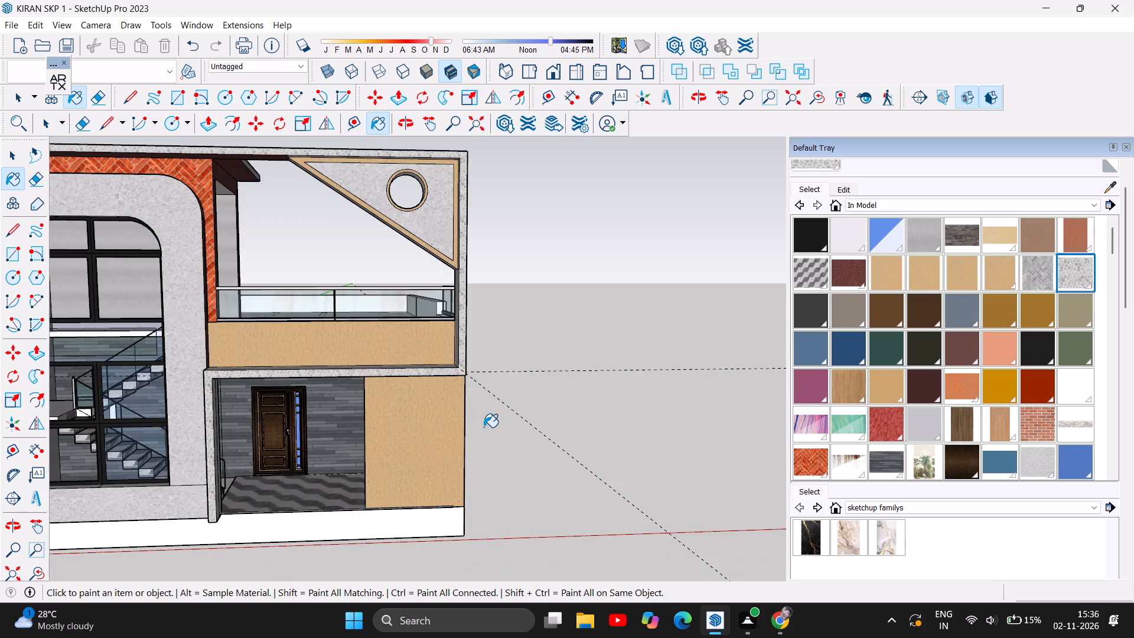
pyautogui.scroll(-2, 487, 426)
pyautogui.scroll(1, 503, 503)
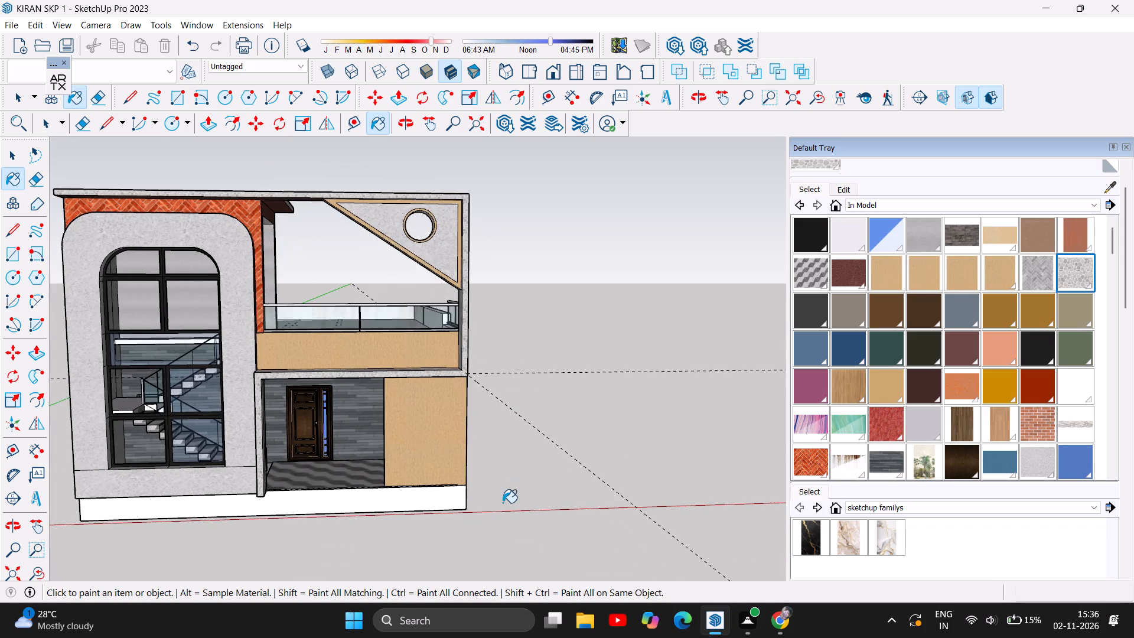
pyautogui.scroll(1, 503, 500)
pyautogui.scroll(4, 201, 406)
pyautogui.scroll(1, 256, 377)
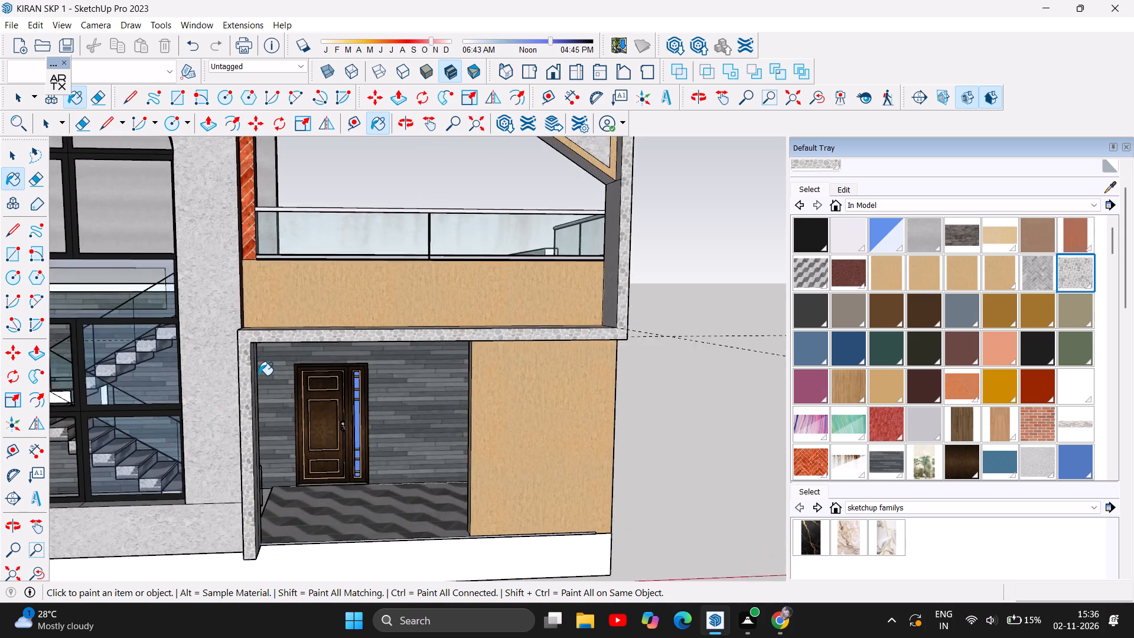
pyautogui.scroll(2, 259, 375)
pyautogui.scroll(3, 331, 320)
pyautogui.scroll(2, 409, 323)
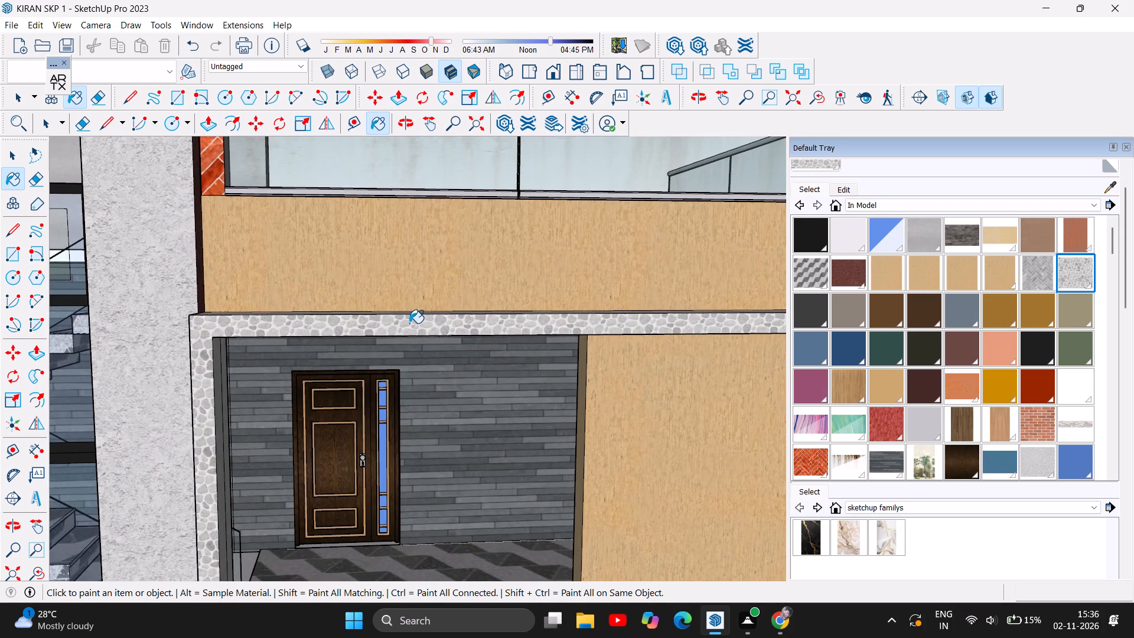
pyautogui.scroll(6, 409, 323)
pyautogui.scroll(-2, 406, 325)
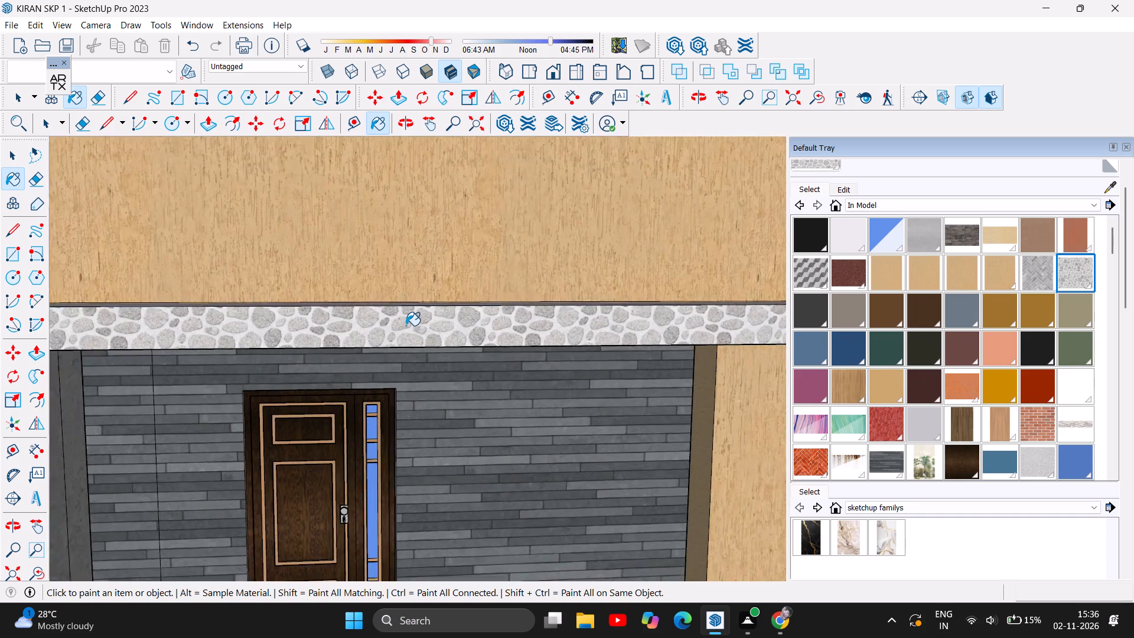
pyautogui.scroll(-18, 406, 325)
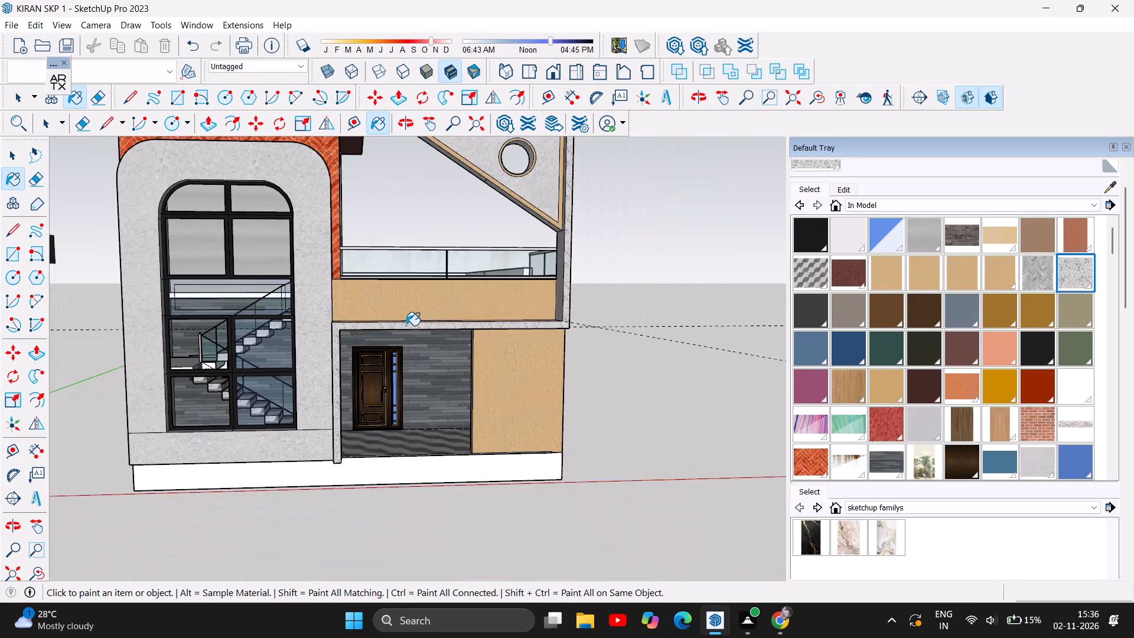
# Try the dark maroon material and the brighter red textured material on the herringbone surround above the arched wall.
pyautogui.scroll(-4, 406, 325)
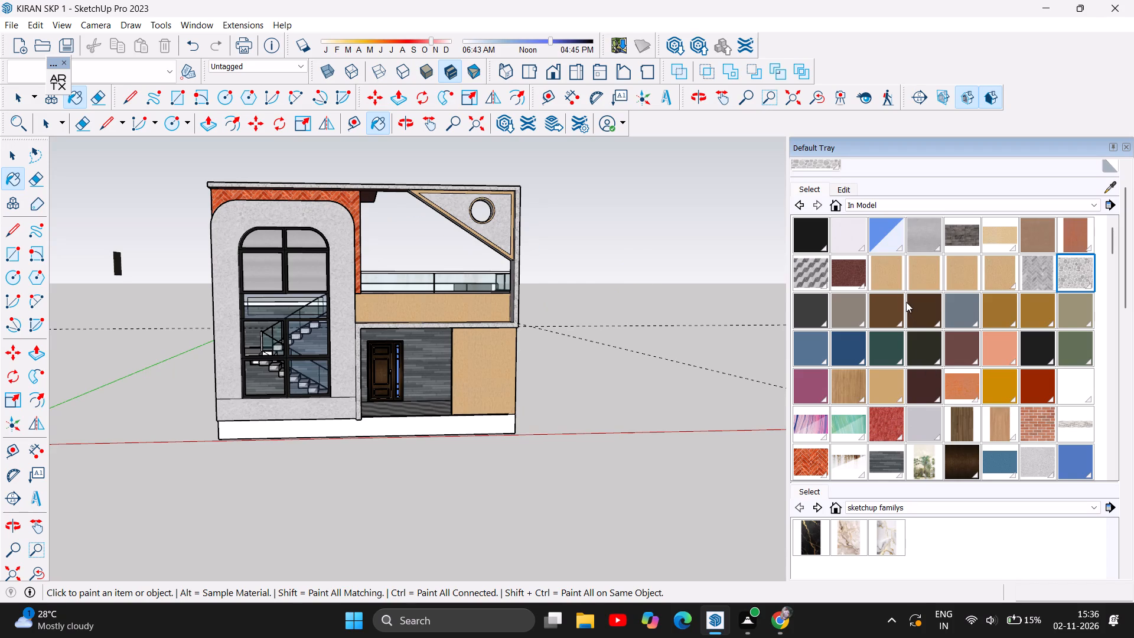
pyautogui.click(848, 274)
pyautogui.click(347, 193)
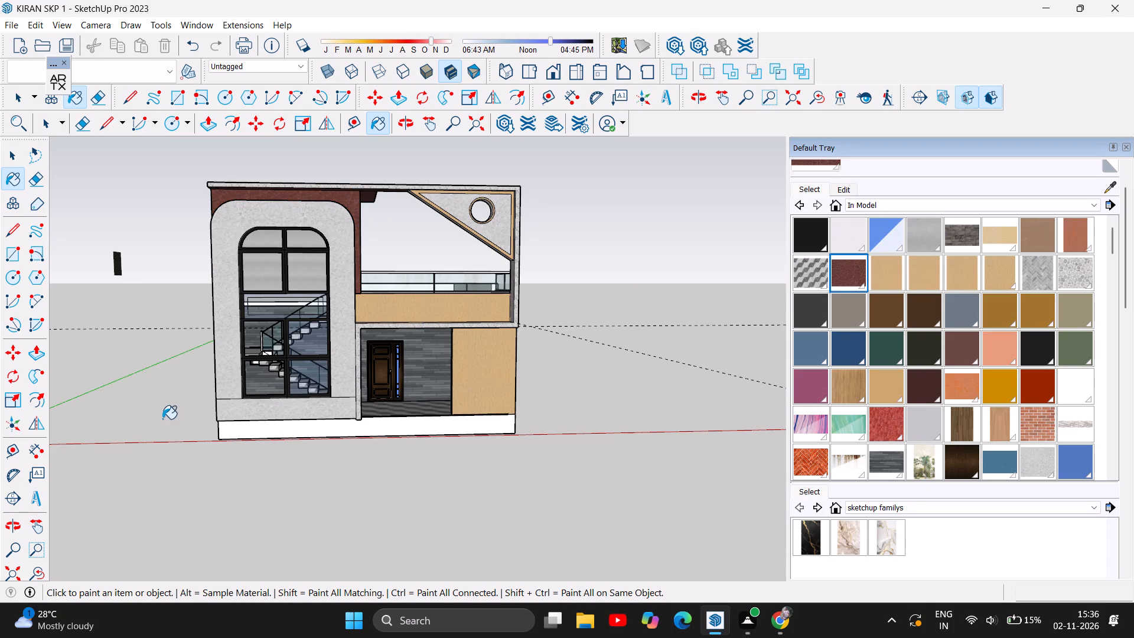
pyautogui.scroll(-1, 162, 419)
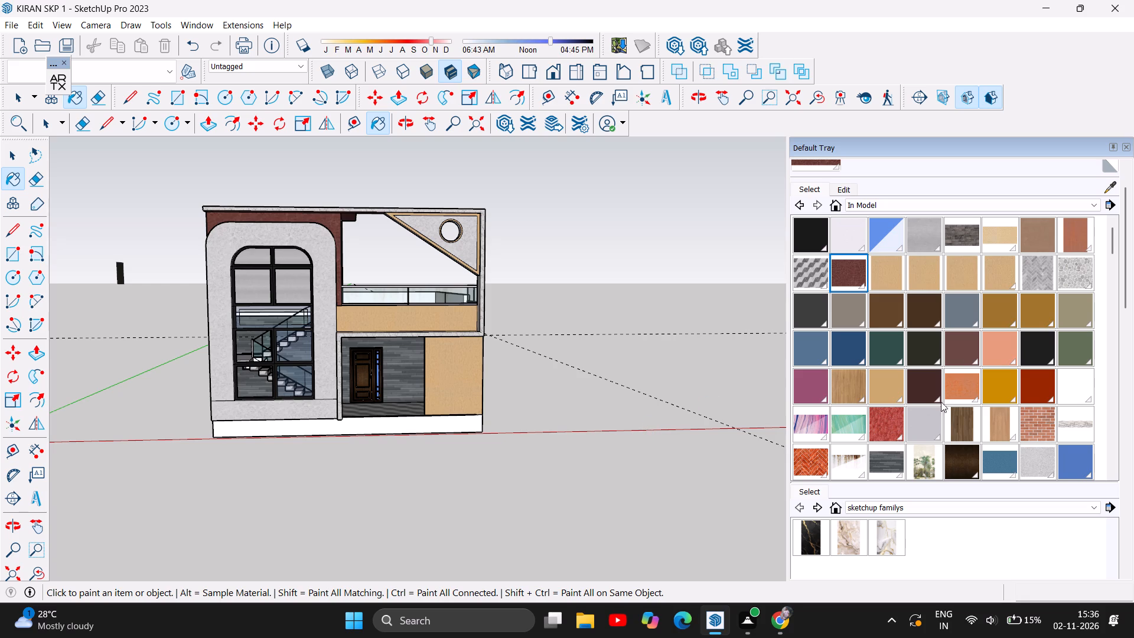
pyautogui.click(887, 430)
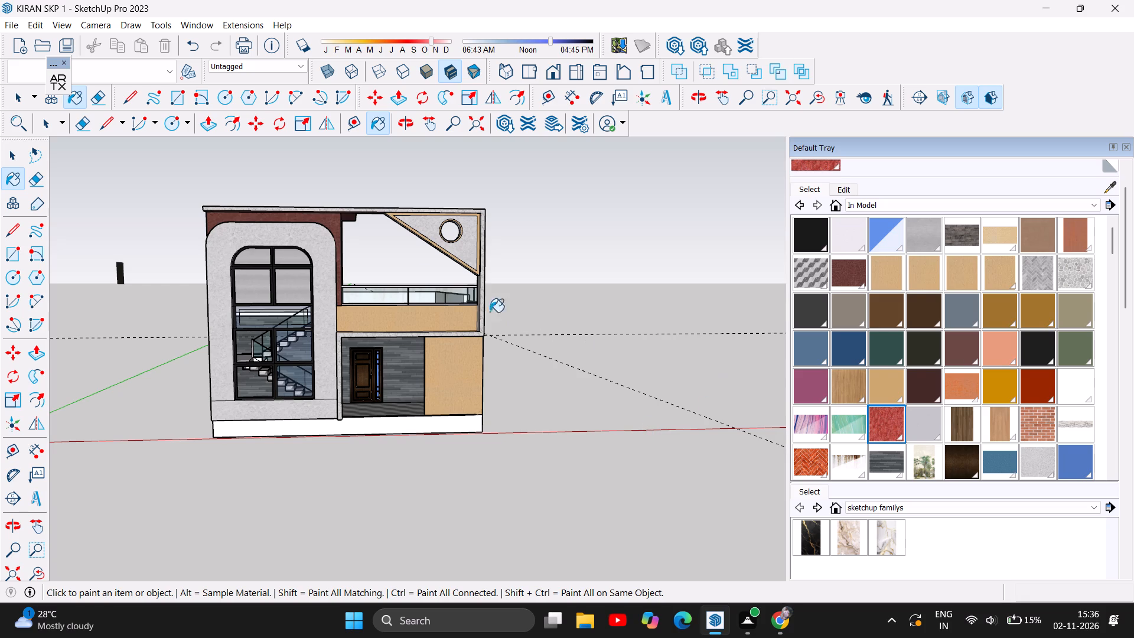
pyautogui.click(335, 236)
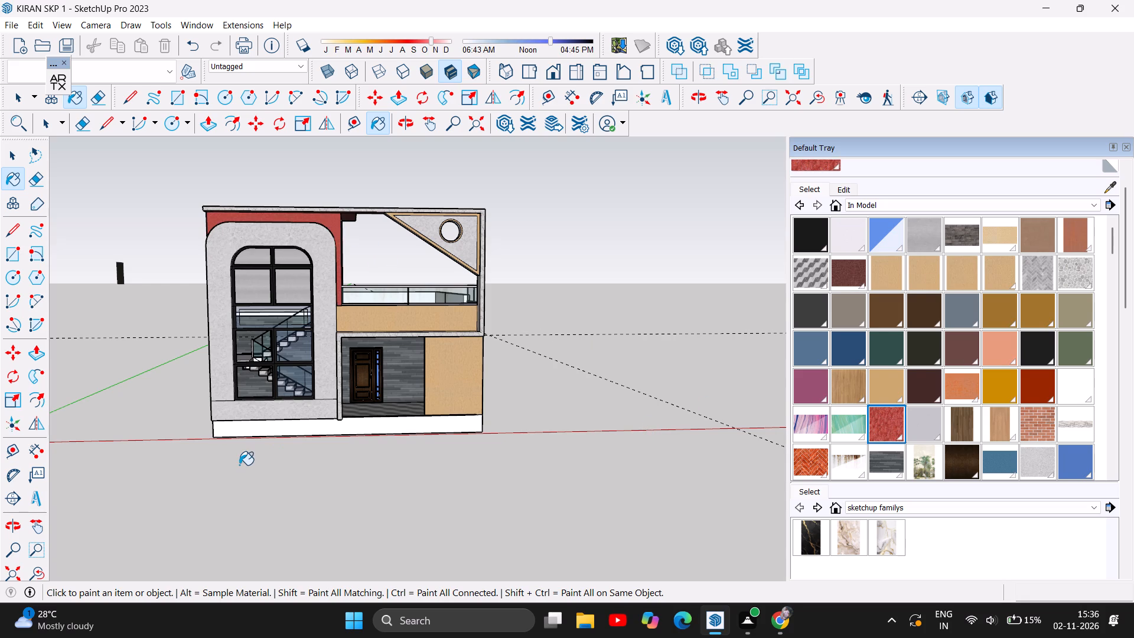
# Paint the surround above the arched wall with the blue-grey colour.
pyautogui.scroll(-2, 239, 465)
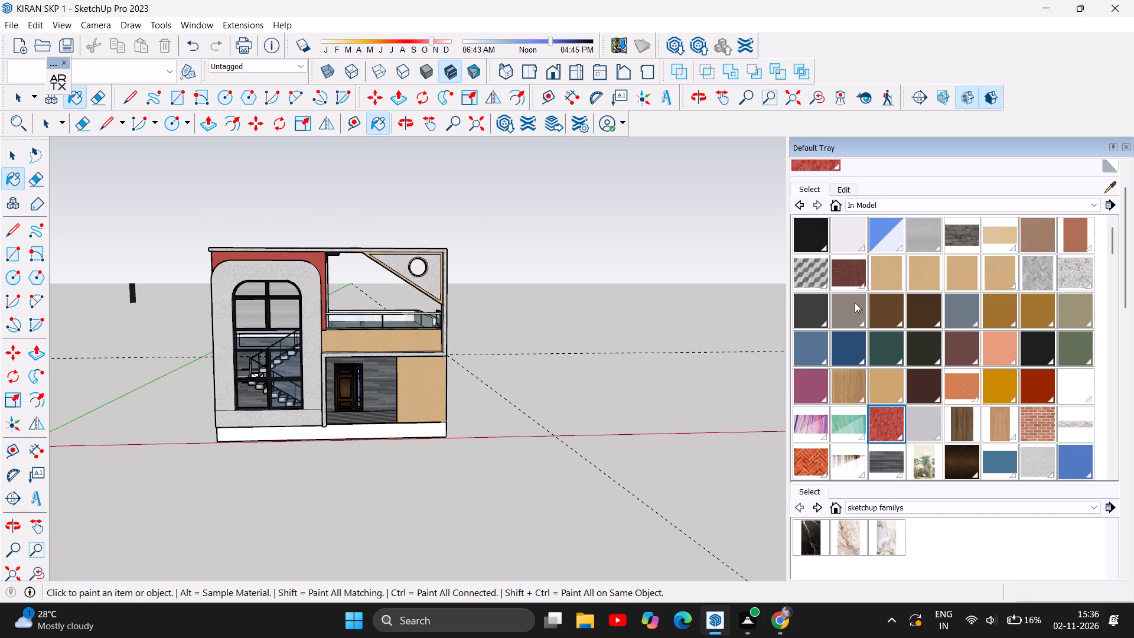
pyautogui.click(967, 315)
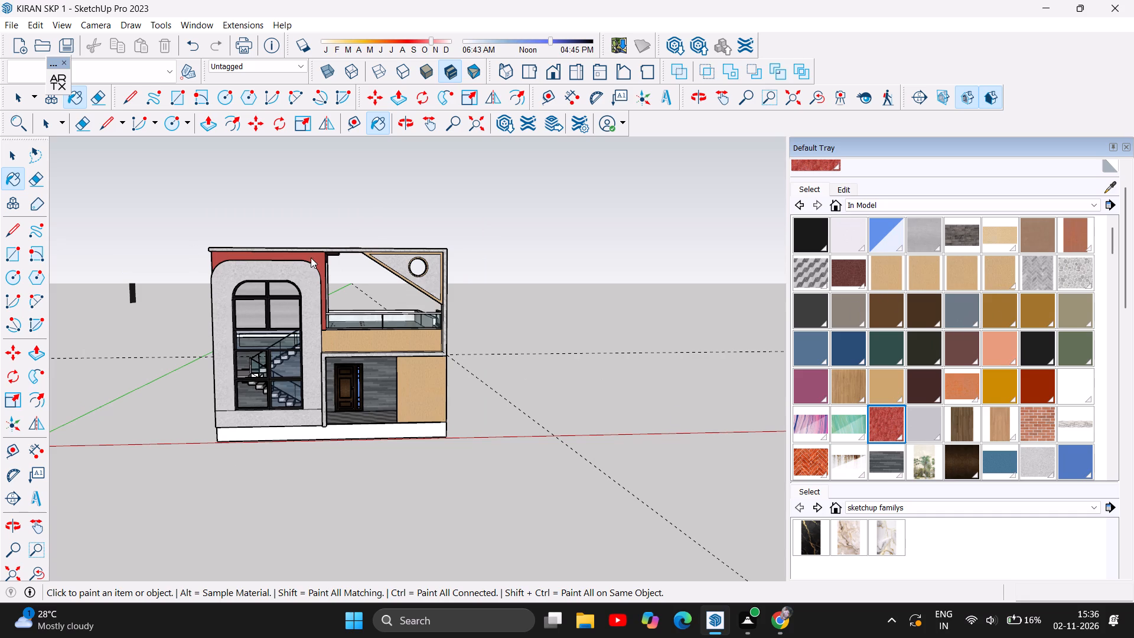
pyautogui.click(318, 259)
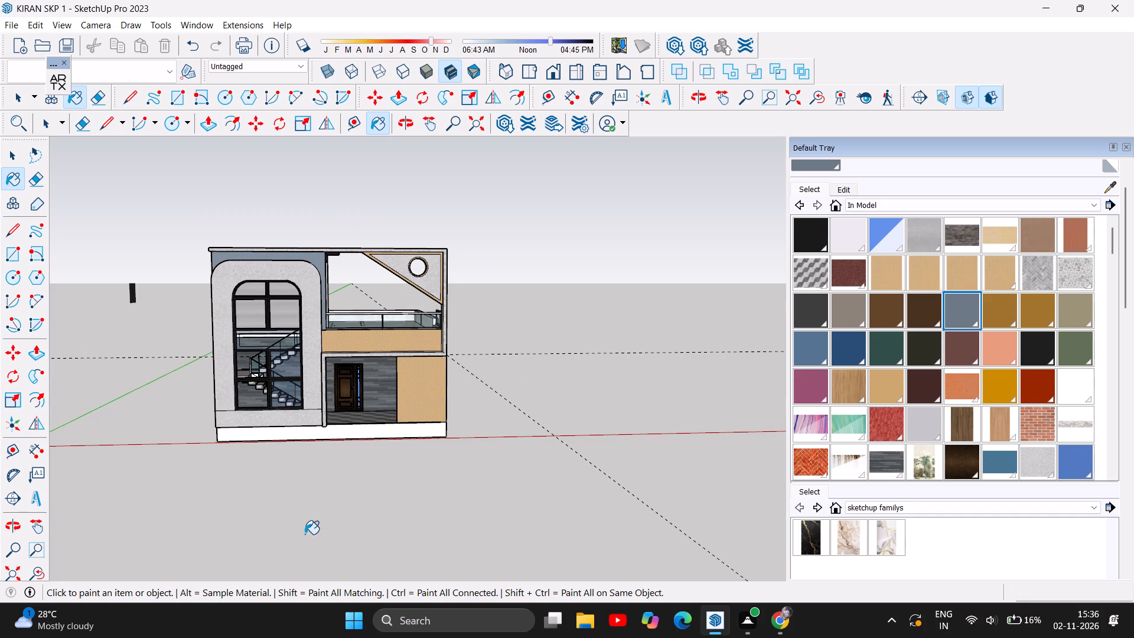
# Paint the house's long tan side wall, next to the entrance side of the facade, with the blue-grey colour.
pyautogui.scroll(4, 301, 529)
pyautogui.scroll(-2, 229, 502)
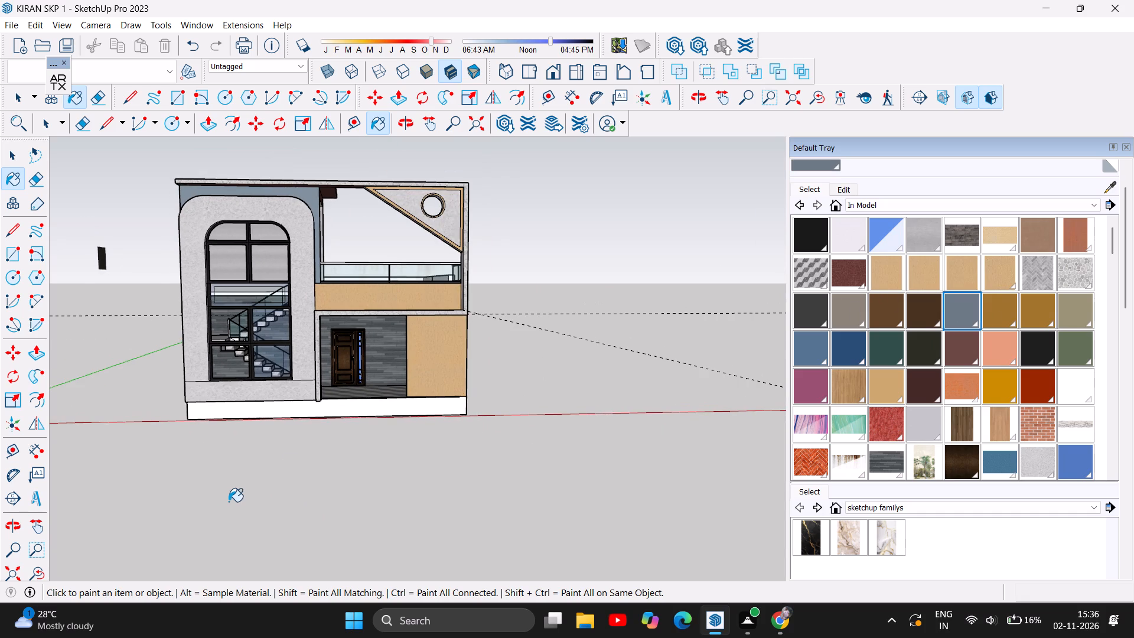
pyautogui.click(397, 119)
pyautogui.moveTo(530, 283); pyautogui.dragTo(332, 284)
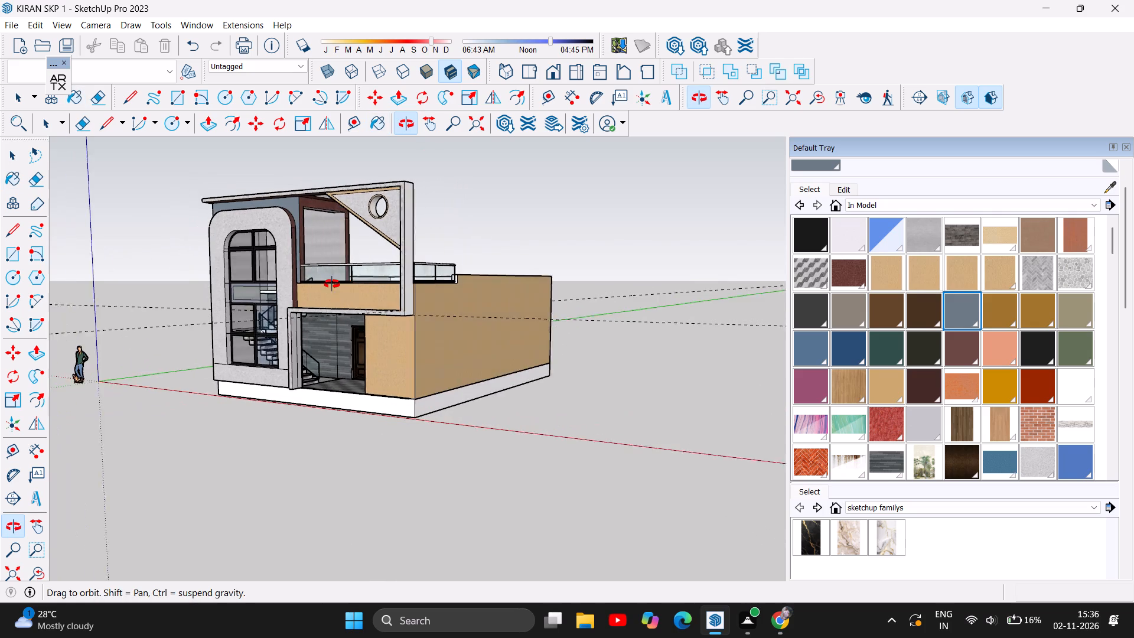
pyautogui.moveTo(332, 284); pyautogui.dragTo(325, 286)
pyautogui.click(814, 351)
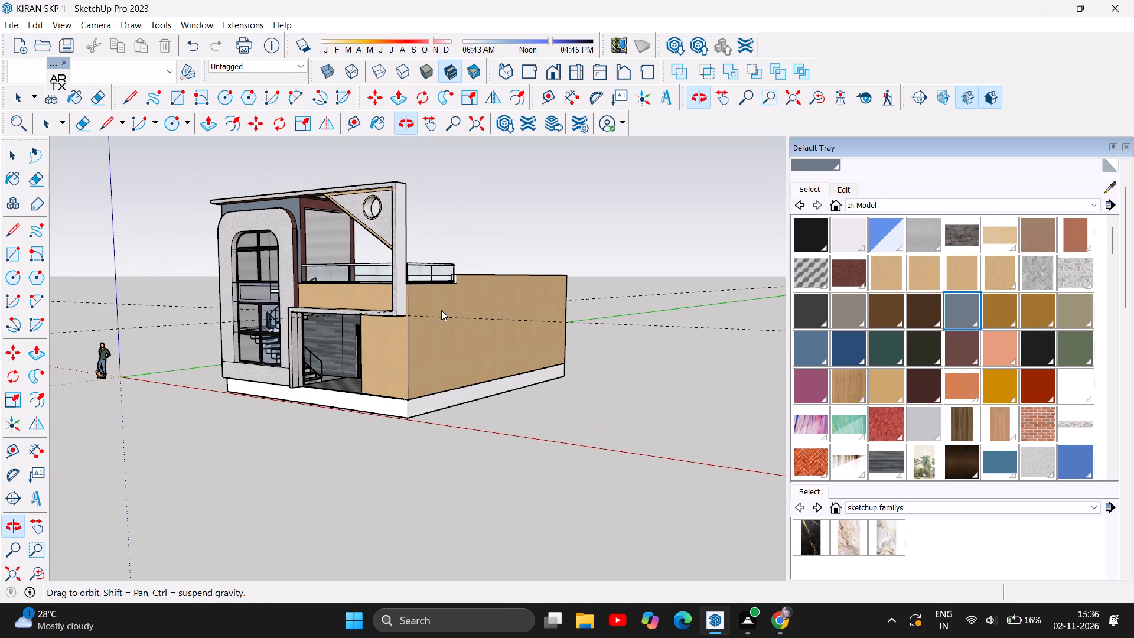
pyautogui.click(969, 317)
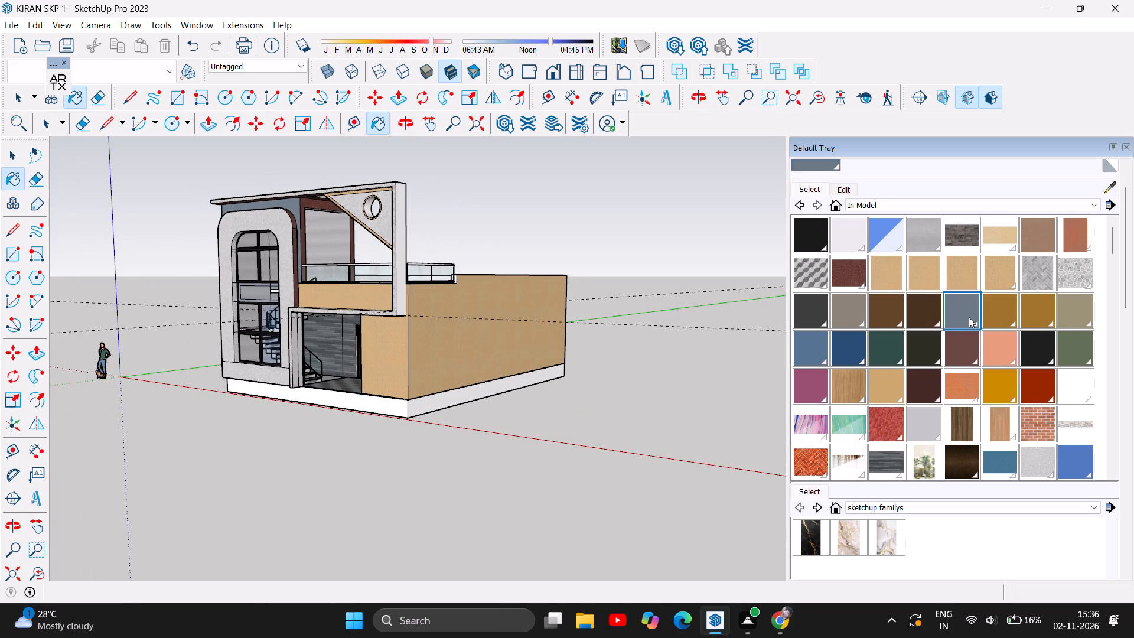
pyautogui.click(481, 331)
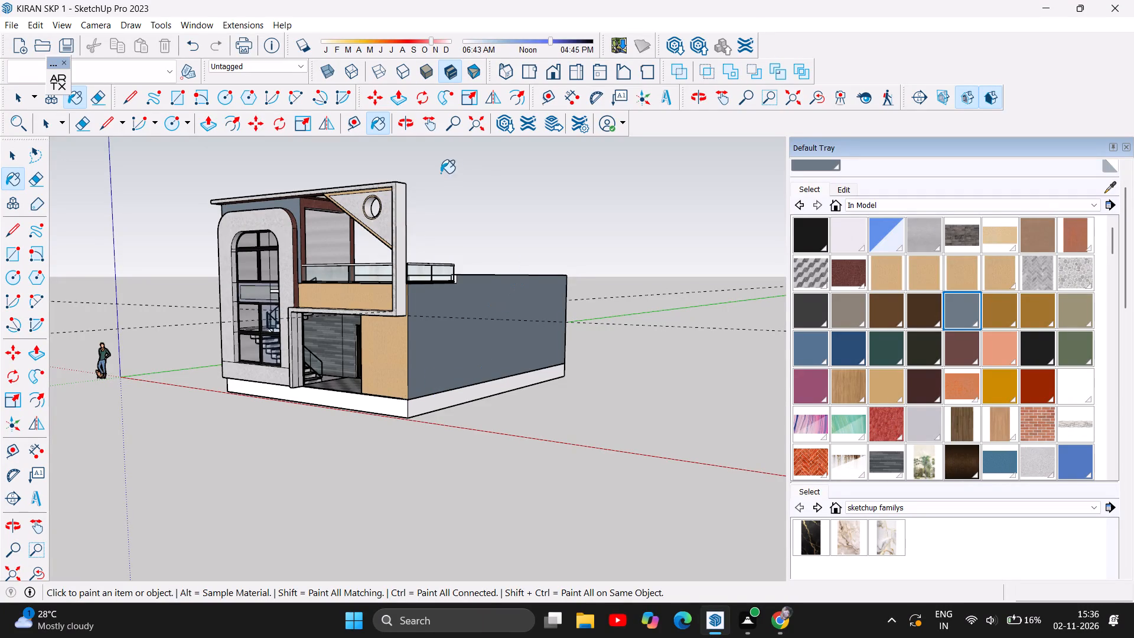
# Paint the large tan rear wall of the house with the same blue-grey colour.
pyautogui.click(403, 126)
pyautogui.moveTo(497, 327); pyautogui.dragTo(269, 342)
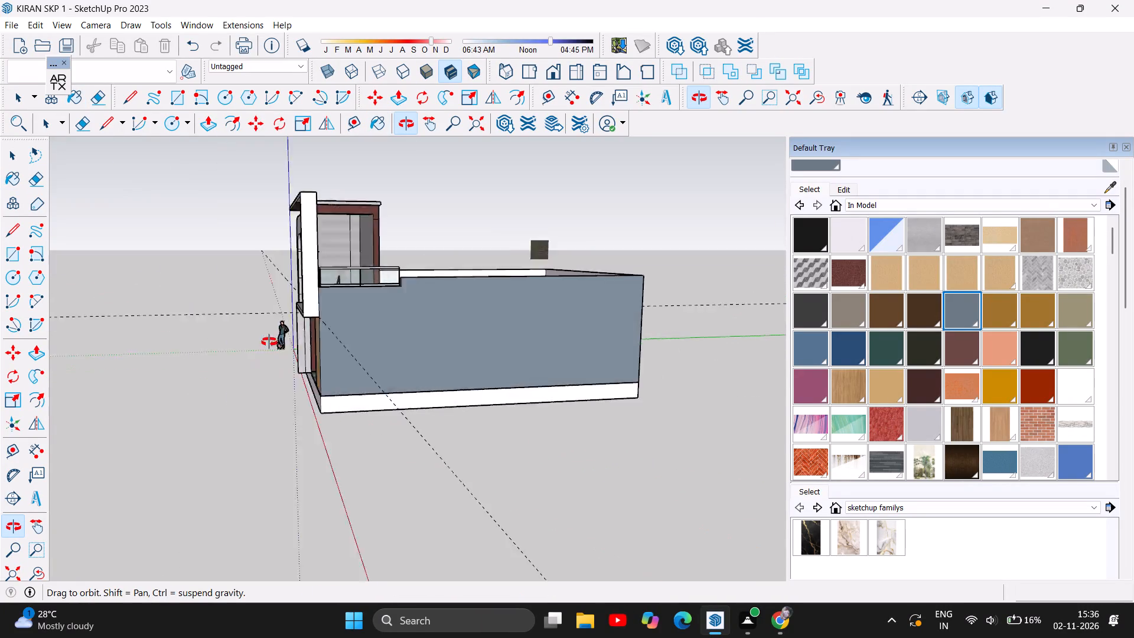
pyautogui.moveTo(269, 342); pyautogui.dragTo(197, 355)
pyautogui.moveTo(572, 382); pyautogui.dragTo(123, 356)
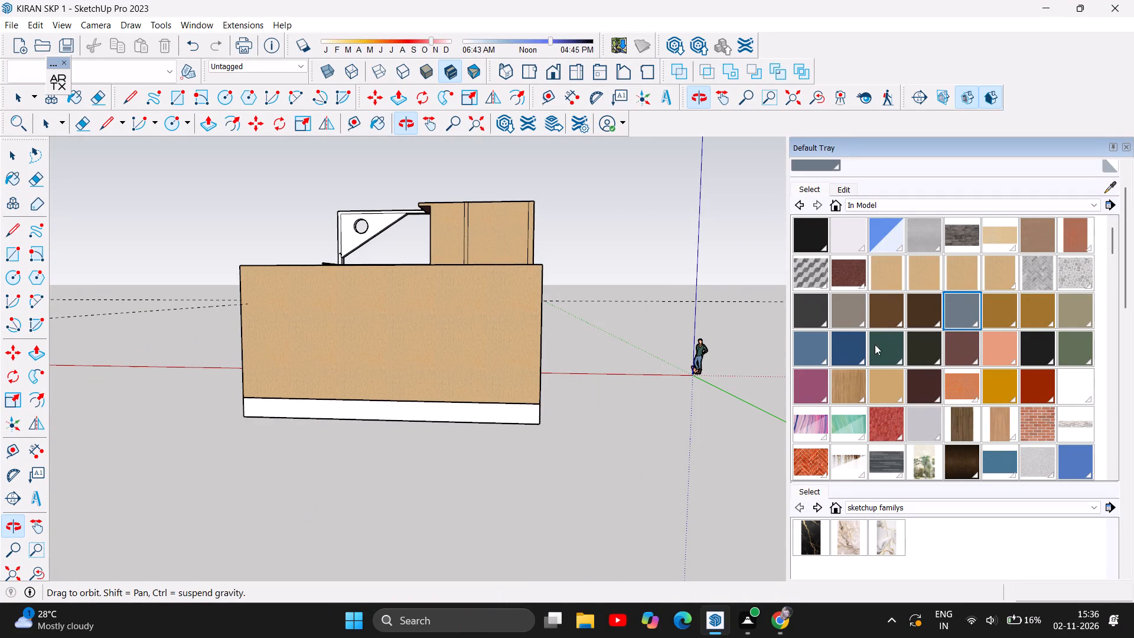
pyautogui.click(963, 313)
pyautogui.click(430, 350)
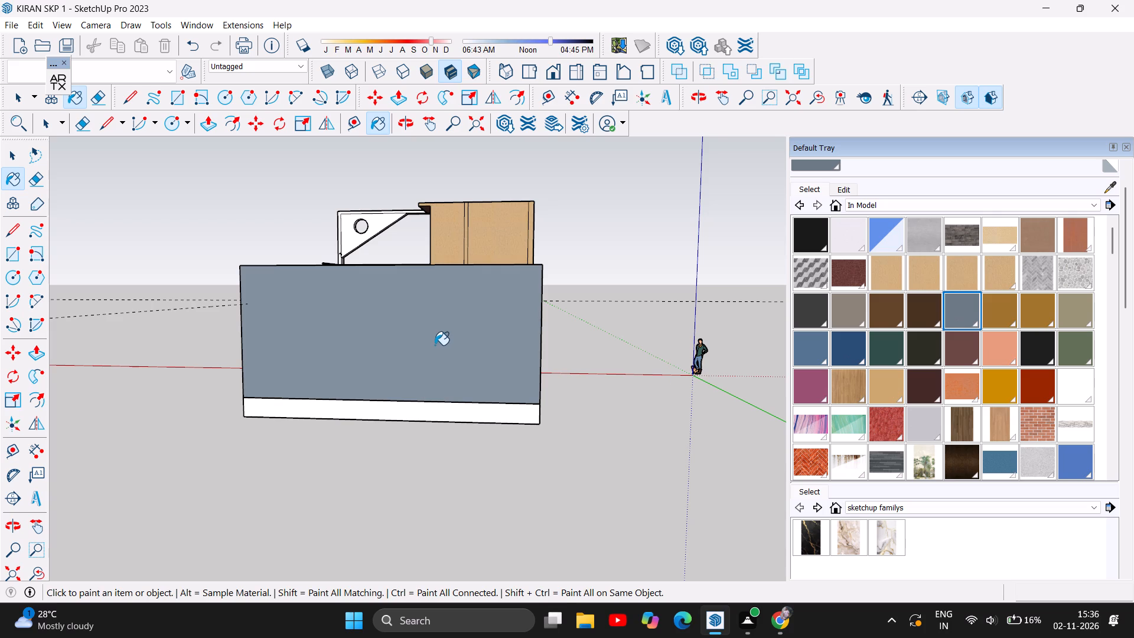
# Paint the tan rear wall faces of the upper-storey block, including its narrow vertical strips, with the same blue-grey colour.
pyautogui.click(514, 236)
pyautogui.click(447, 237)
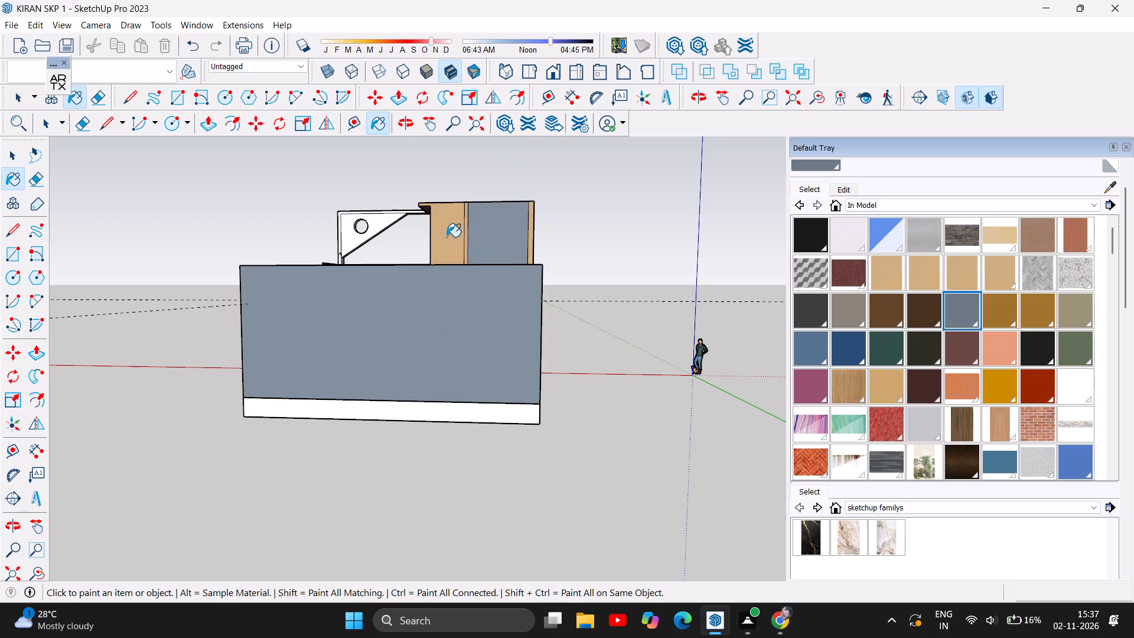
pyautogui.click(529, 226)
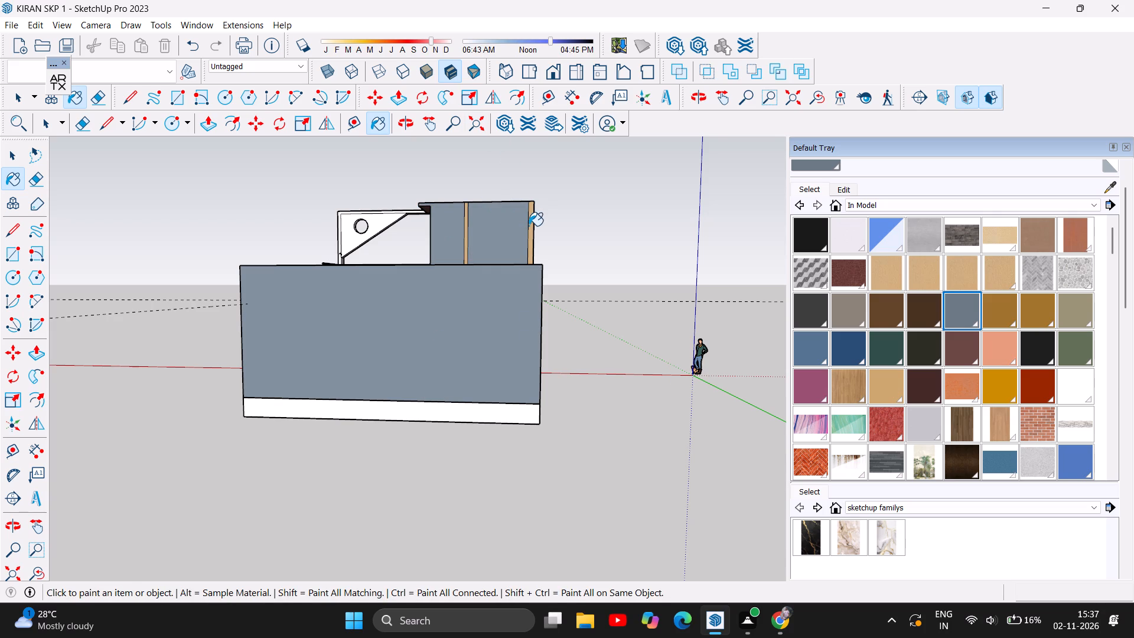
pyautogui.click(533, 223)
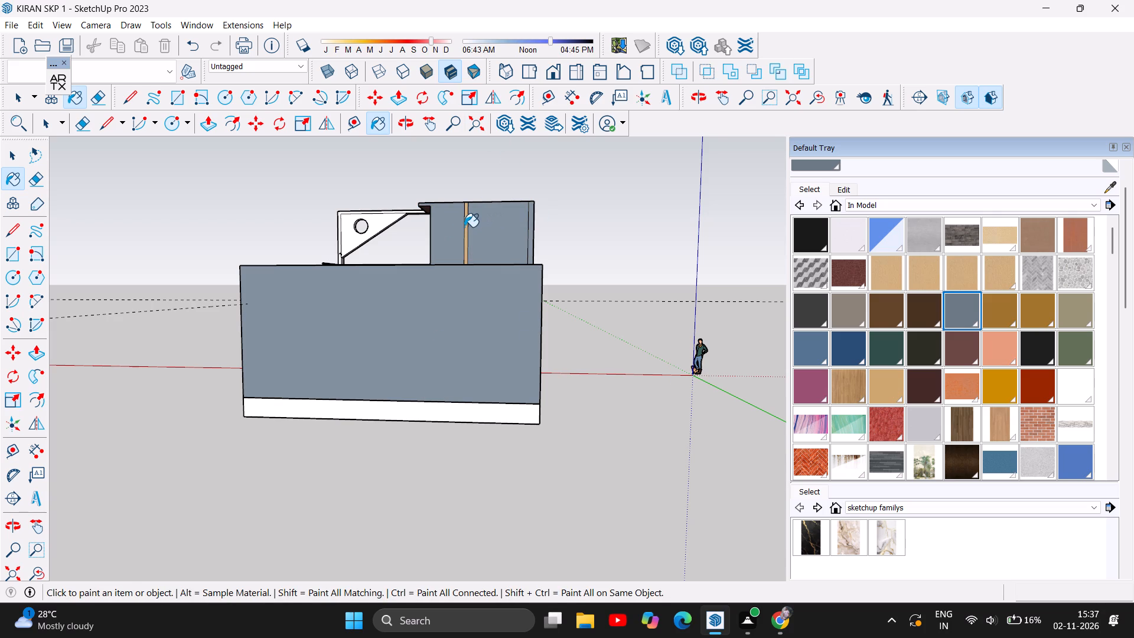
pyautogui.click(464, 227)
pyautogui.click(467, 224)
pyautogui.click(467, 222)
# Paint the remaining tan side of the house blue-grey, covering both the long wall and the taller section near the facade.
pyautogui.click(413, 121)
pyautogui.moveTo(522, 260); pyautogui.dragTo(287, 259)
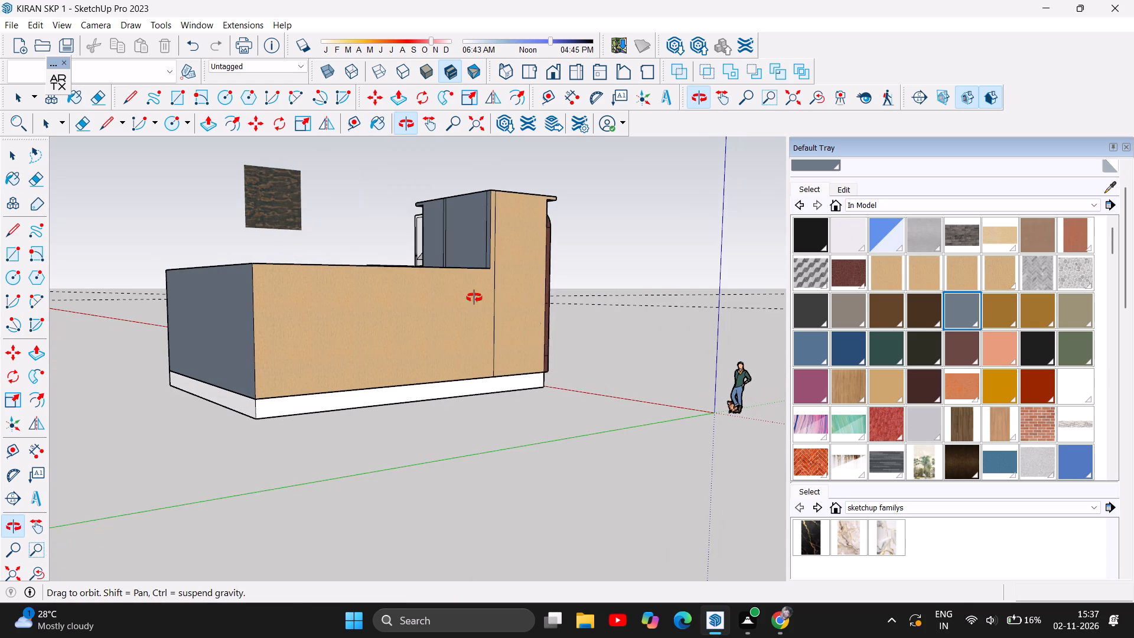
pyautogui.click(964, 315)
pyautogui.click(292, 312)
pyautogui.click(512, 281)
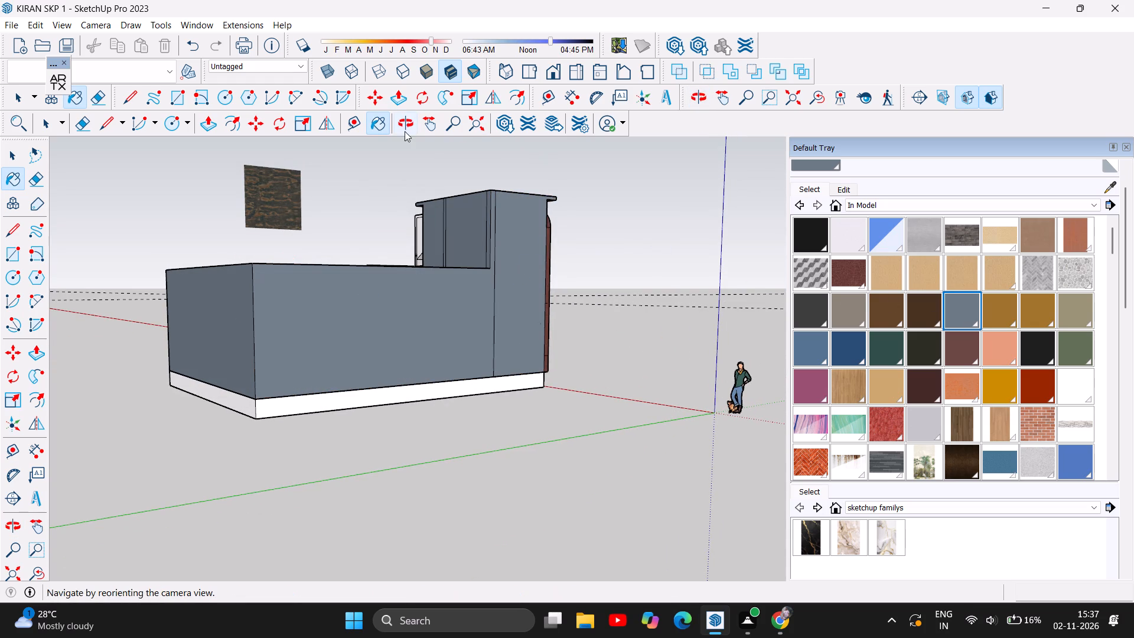
# Repaint the surround above and beside the arched wall on the front facade with the teal-blue material.
pyautogui.click(414, 121)
pyautogui.moveTo(522, 264); pyautogui.dragTo(148, 289)
pyautogui.moveTo(386, 307); pyautogui.dragTo(158, 312)
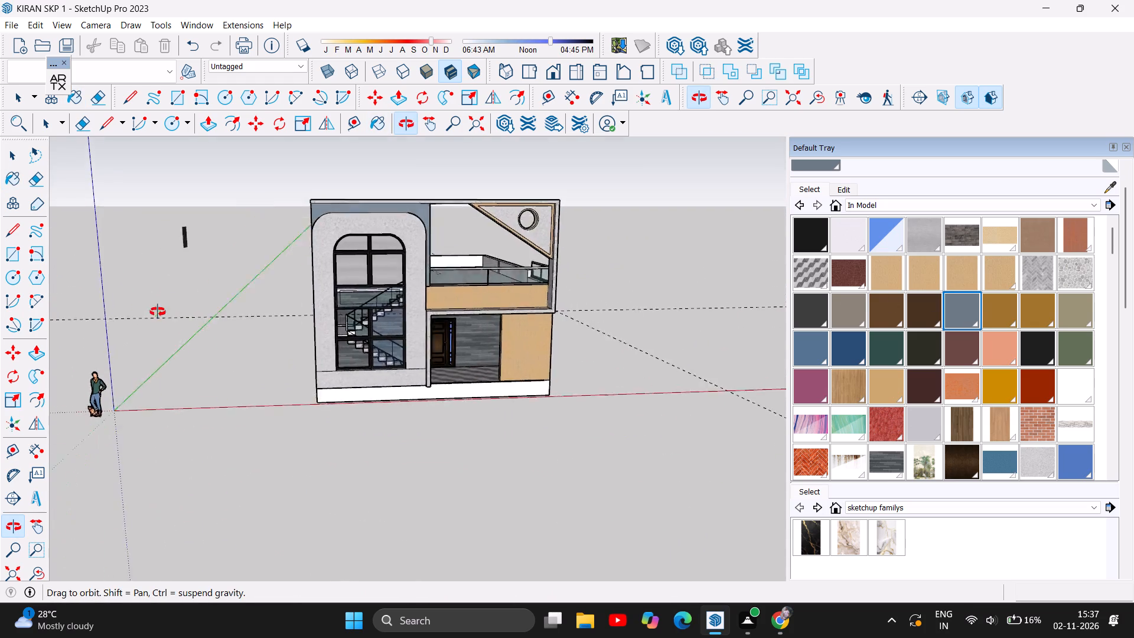
pyautogui.moveTo(158, 312); pyautogui.dragTo(90, 244)
pyautogui.moveTo(109, 255); pyautogui.dragTo(219, 293)
pyautogui.moveTo(234, 296); pyautogui.dragTo(156, 340)
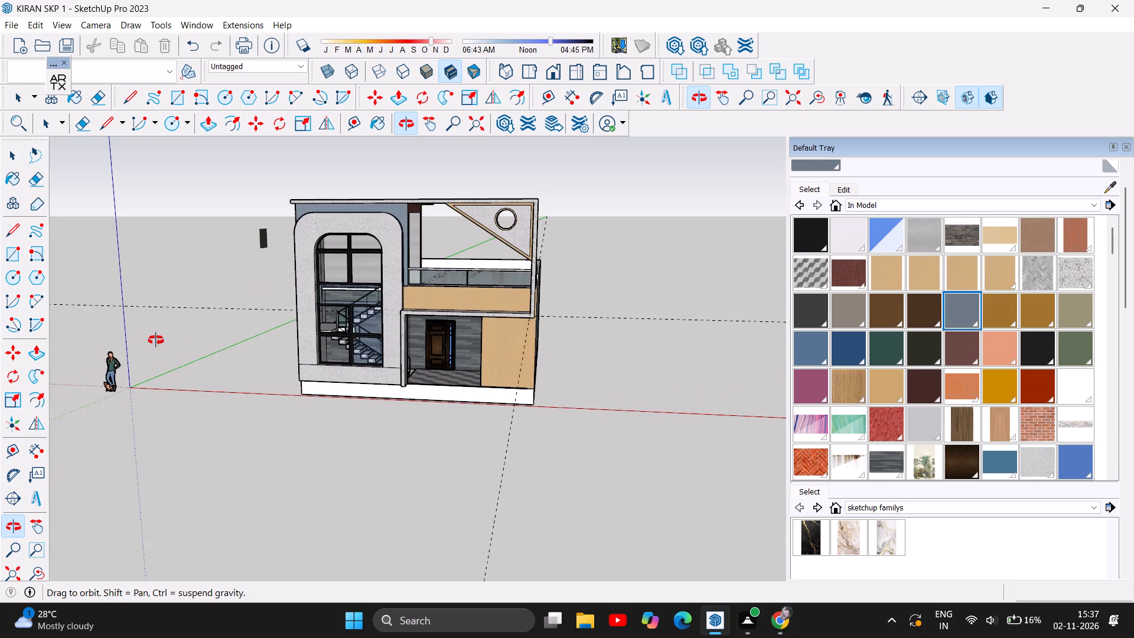
pyautogui.moveTo(156, 340); pyautogui.dragTo(160, 336)
pyautogui.scroll(1, 512, 288)
pyautogui.scroll(1, 341, 175)
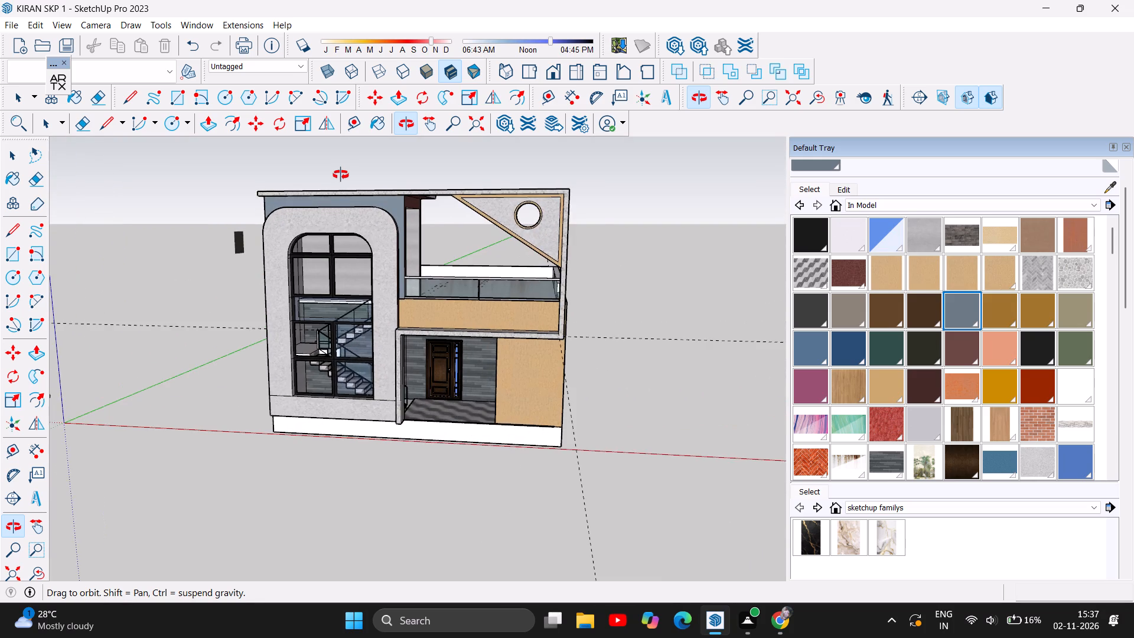
pyautogui.scroll(2, 341, 175)
pyautogui.scroll(2, 426, 226)
pyautogui.moveTo(373, 269); pyautogui.dragTo(403, 253)
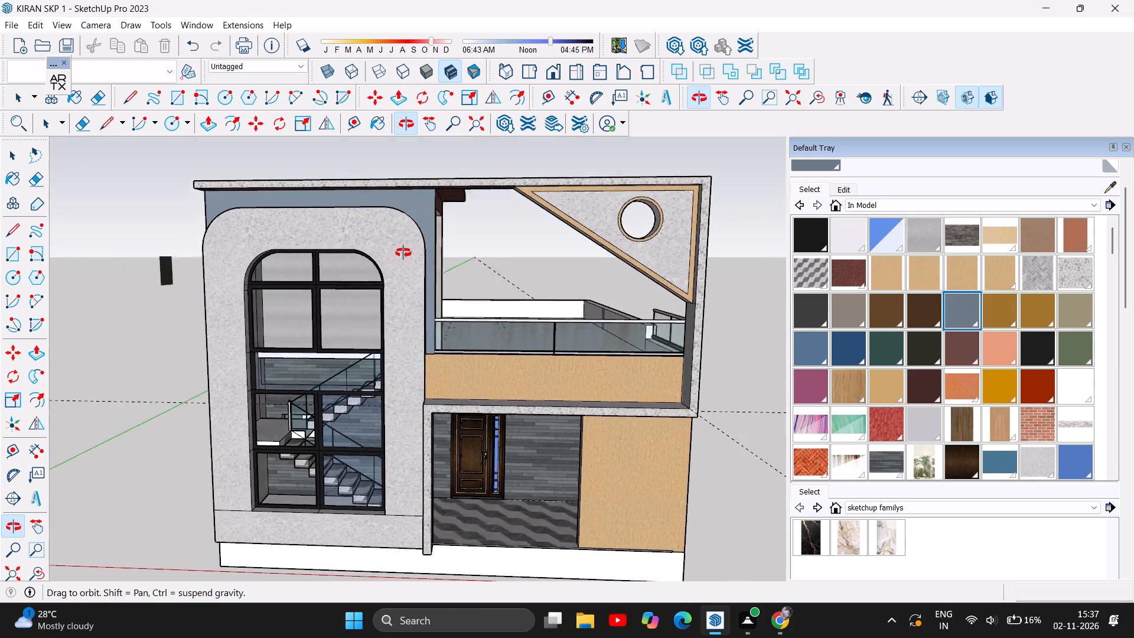
pyautogui.moveTo(403, 253); pyautogui.dragTo(419, 223)
pyautogui.scroll(-4, 432, 241)
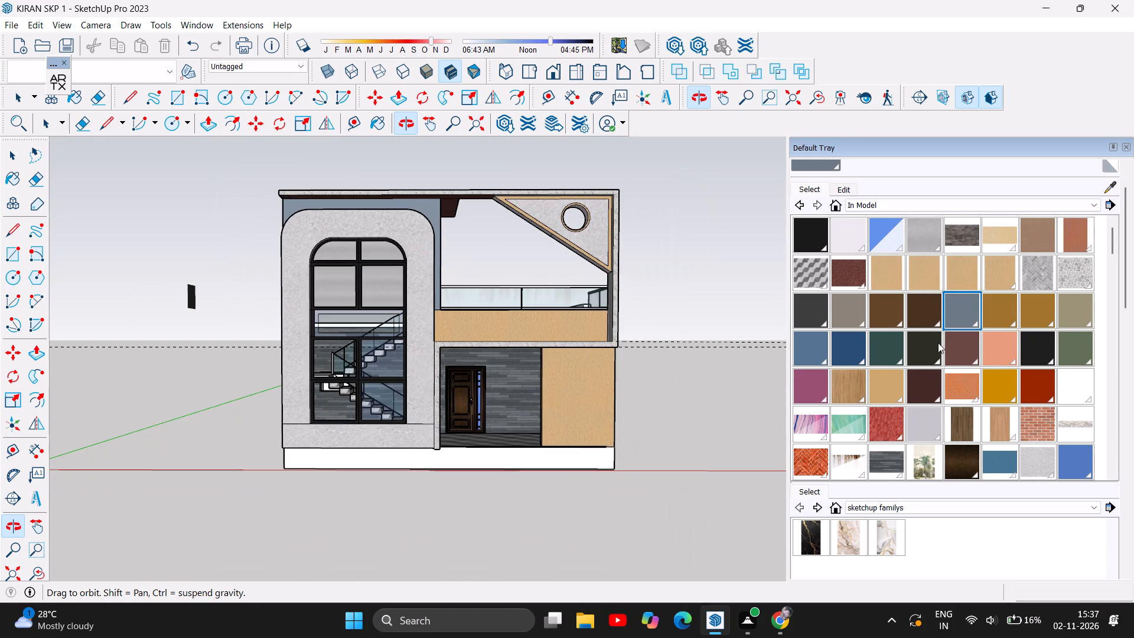
pyautogui.click(821, 350)
pyautogui.click(1006, 476)
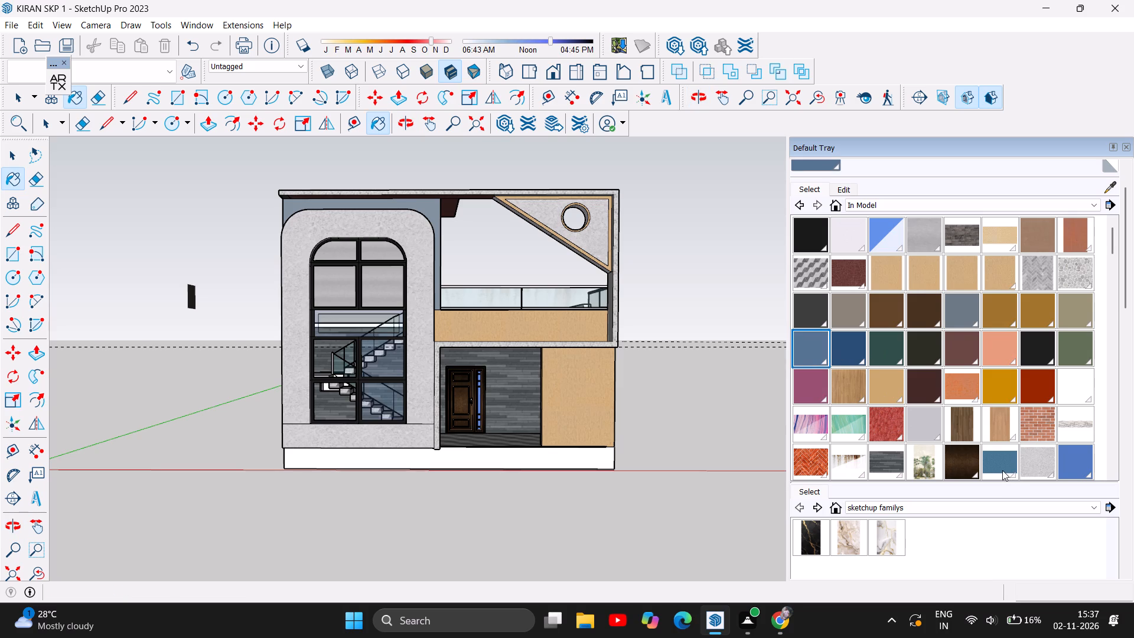
pyautogui.click(1002, 470)
pyautogui.click(429, 210)
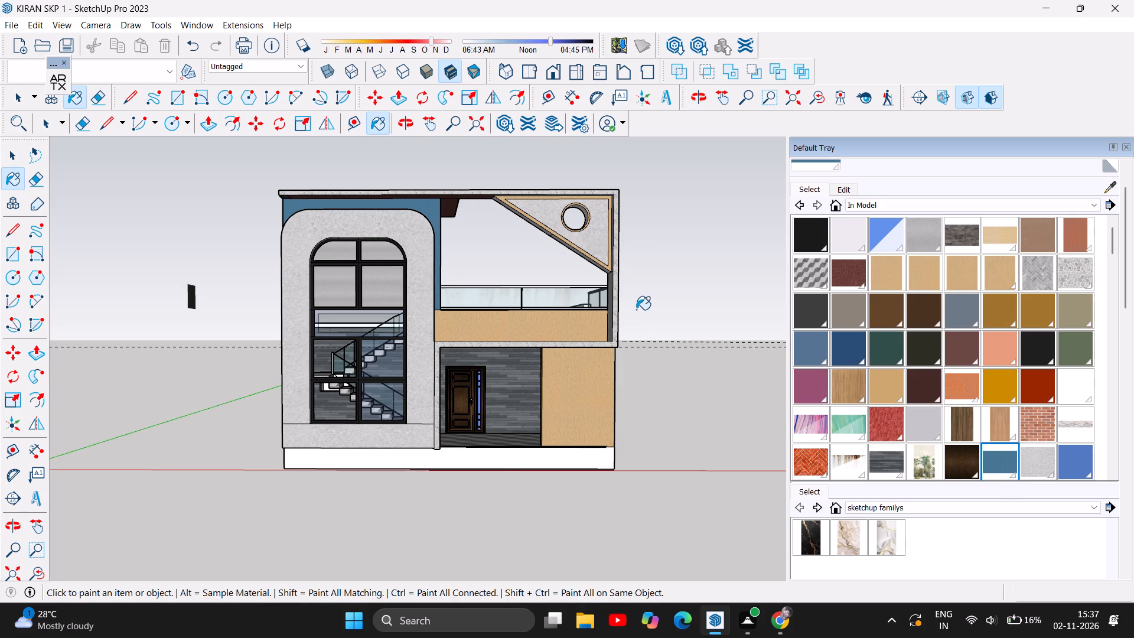
# Paint the dark grey inner faces of the stone frame, beside and below the balcony, with the teal-blue material.
pyautogui.scroll(5, 661, 236)
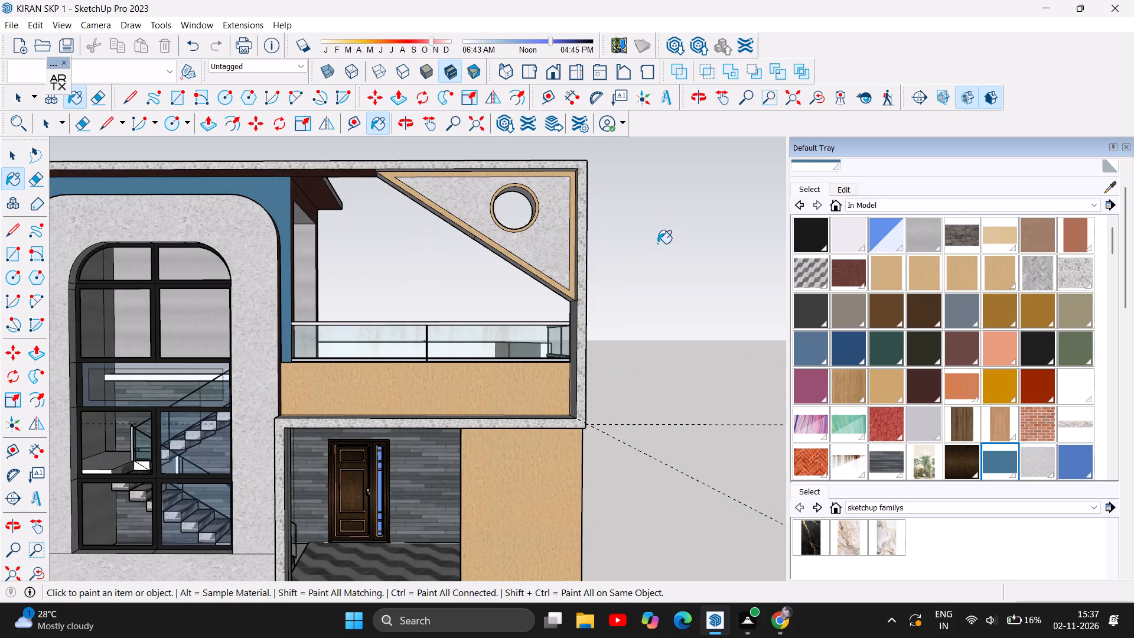
pyautogui.scroll(-2, 605, 353)
pyautogui.scroll(2, 550, 375)
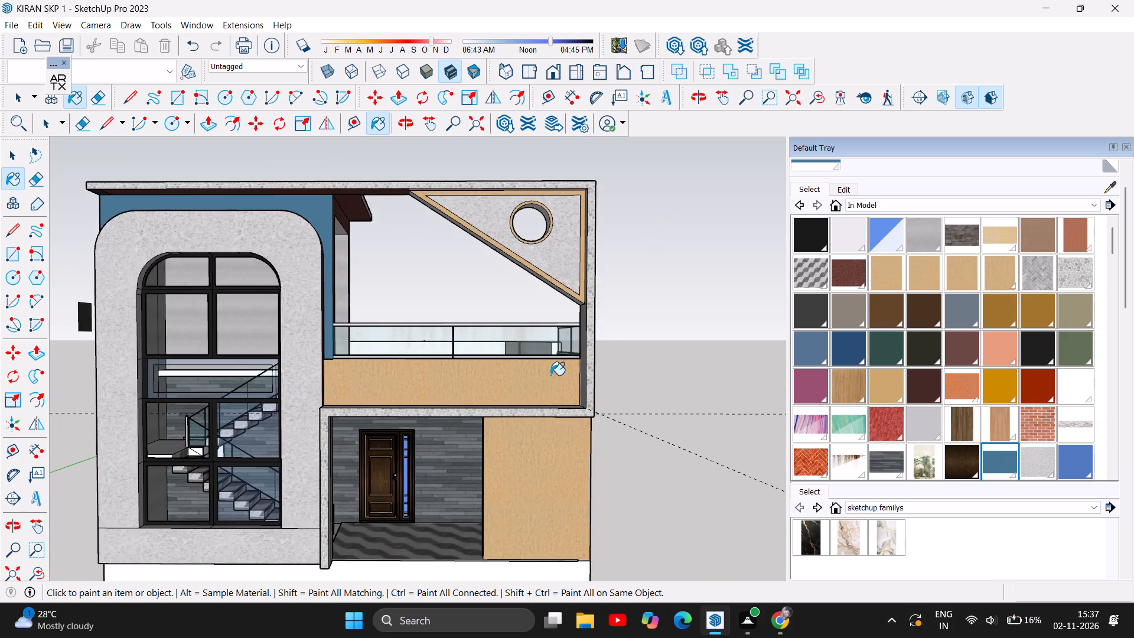
pyautogui.scroll(7, 550, 375)
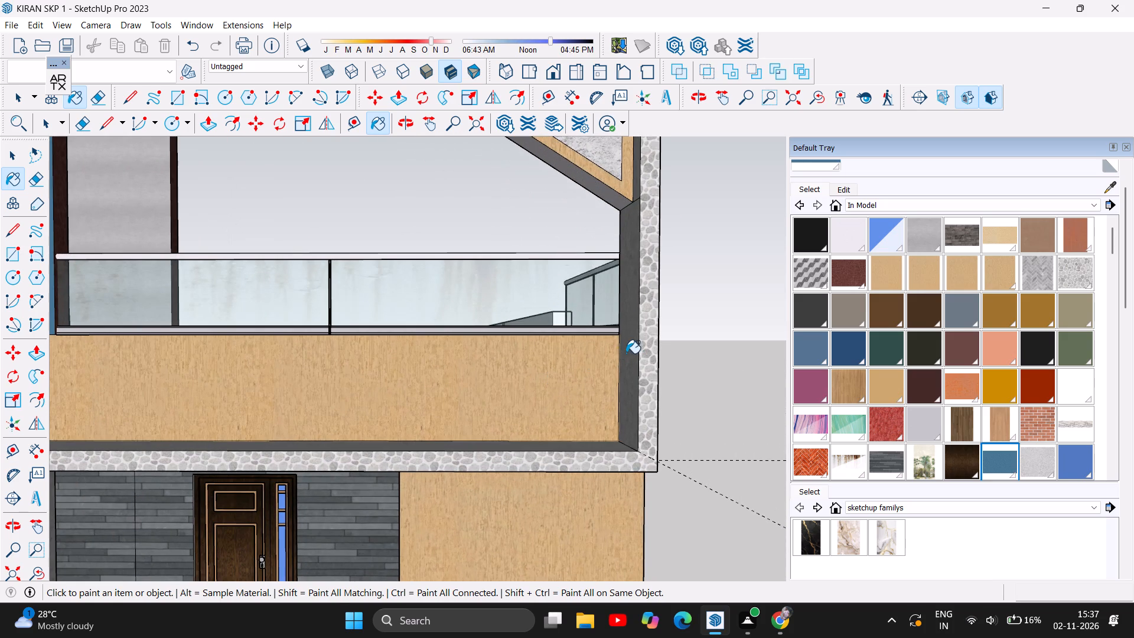
pyautogui.click(626, 353)
pyautogui.click(576, 445)
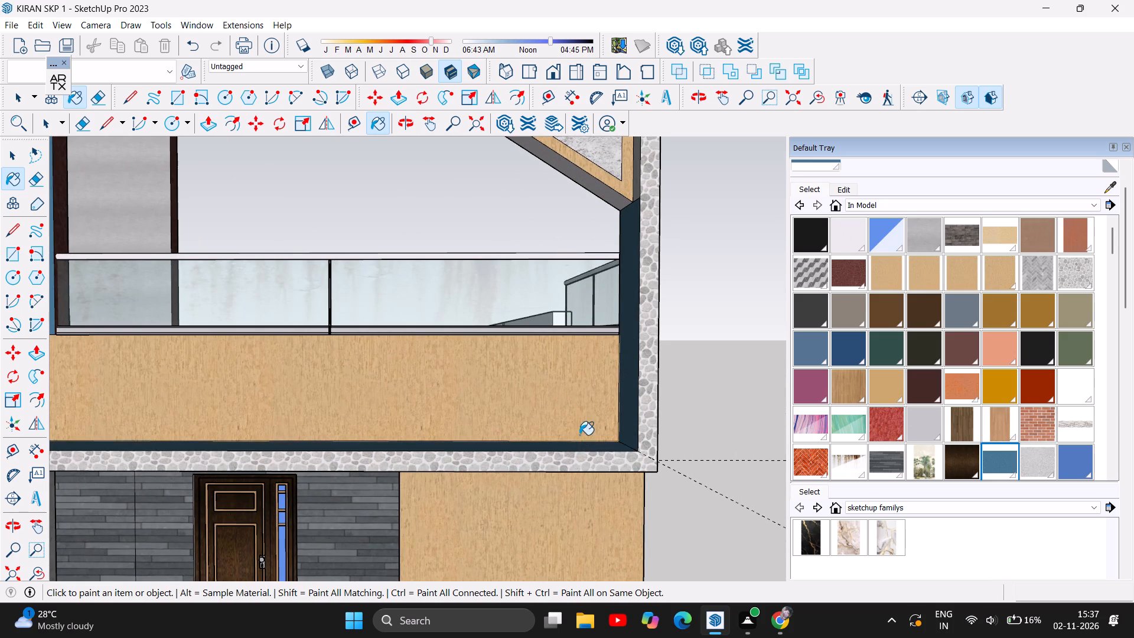
# Paint the dark maroon underside of the front roof overhang with the teal-blue material.
pyautogui.scroll(-7, 593, 386)
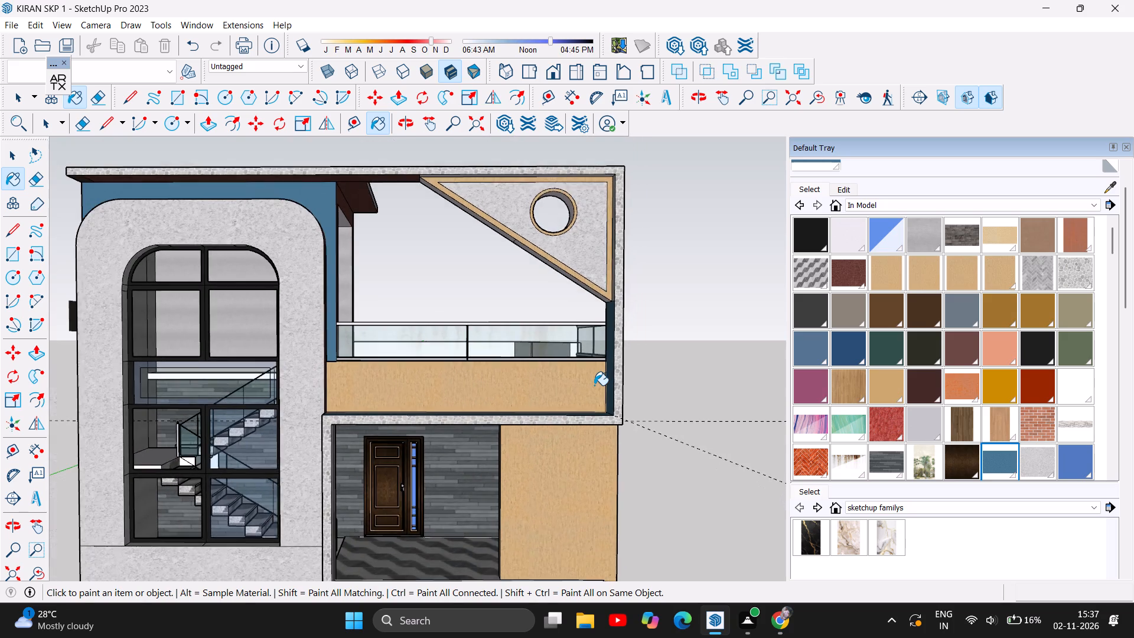
pyautogui.scroll(-2, 594, 385)
pyautogui.scroll(7, 372, 228)
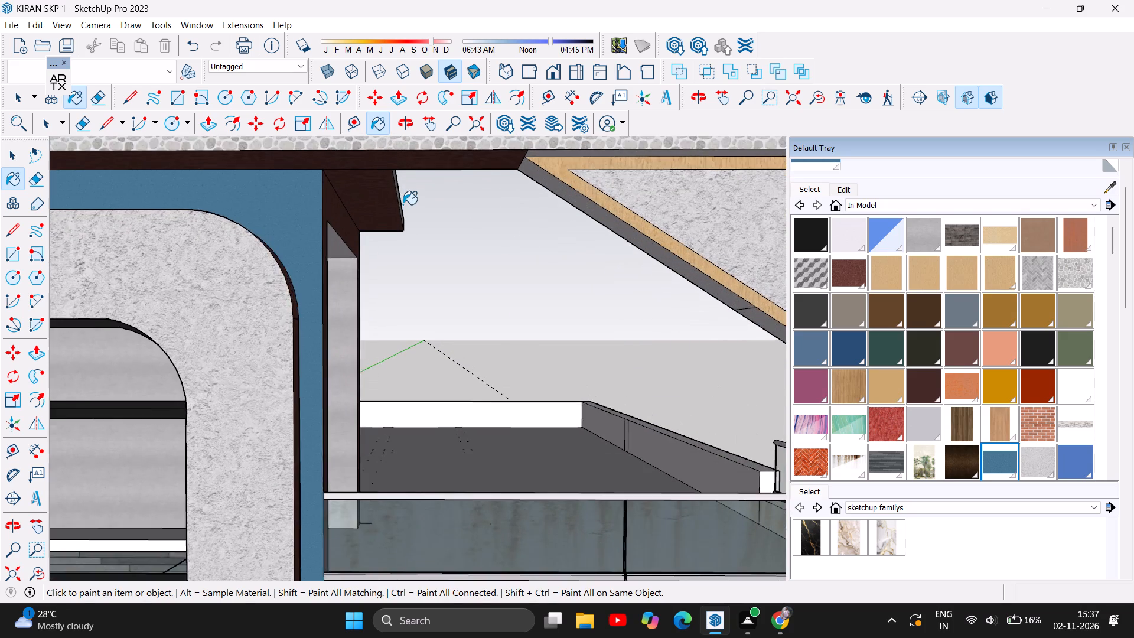
pyautogui.scroll(1, 403, 204)
pyautogui.click(468, 154)
# Paint both grey sections of the sloping underside of the triangular panel with the round opening teal blue.
pyautogui.scroll(-2, 498, 178)
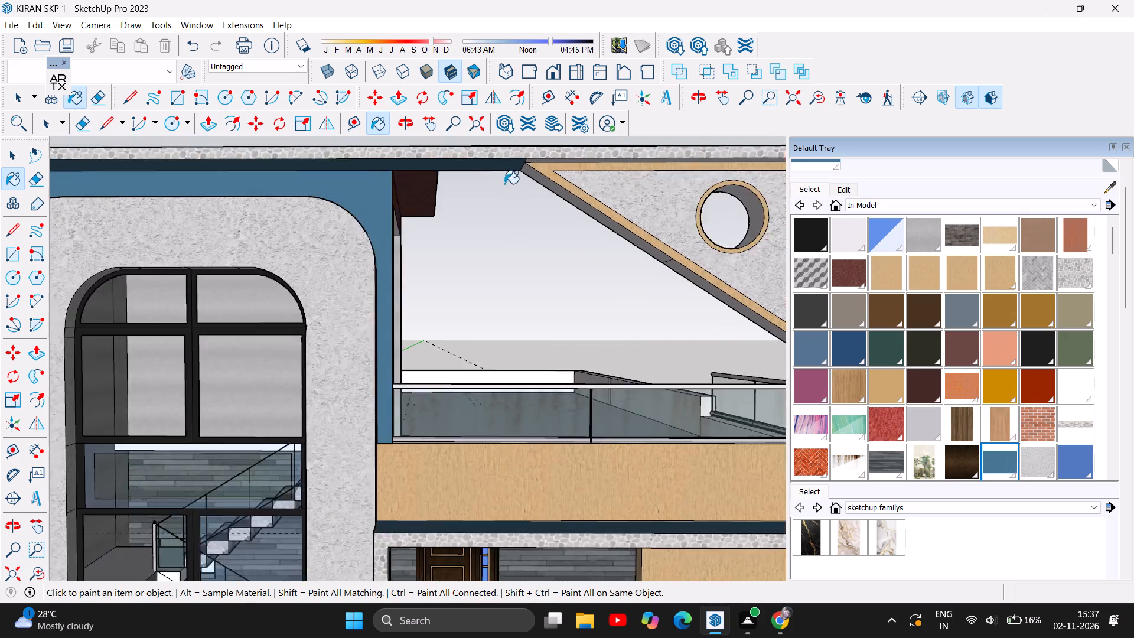
pyautogui.scroll(-4, 504, 184)
pyautogui.scroll(5, 582, 224)
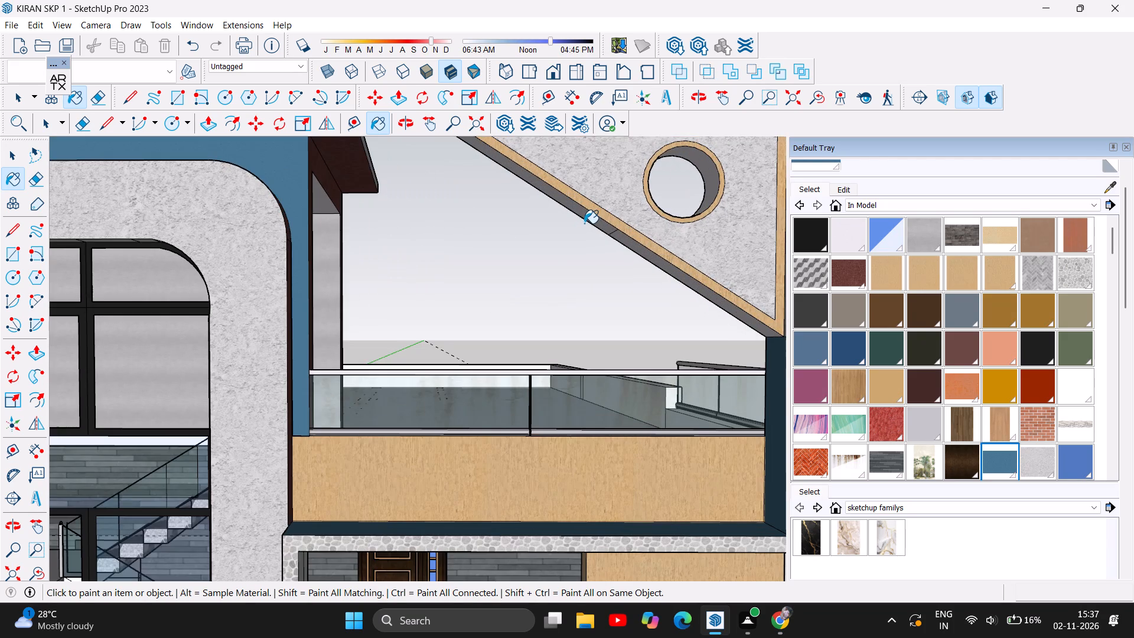
pyautogui.click(581, 211)
pyautogui.click(631, 248)
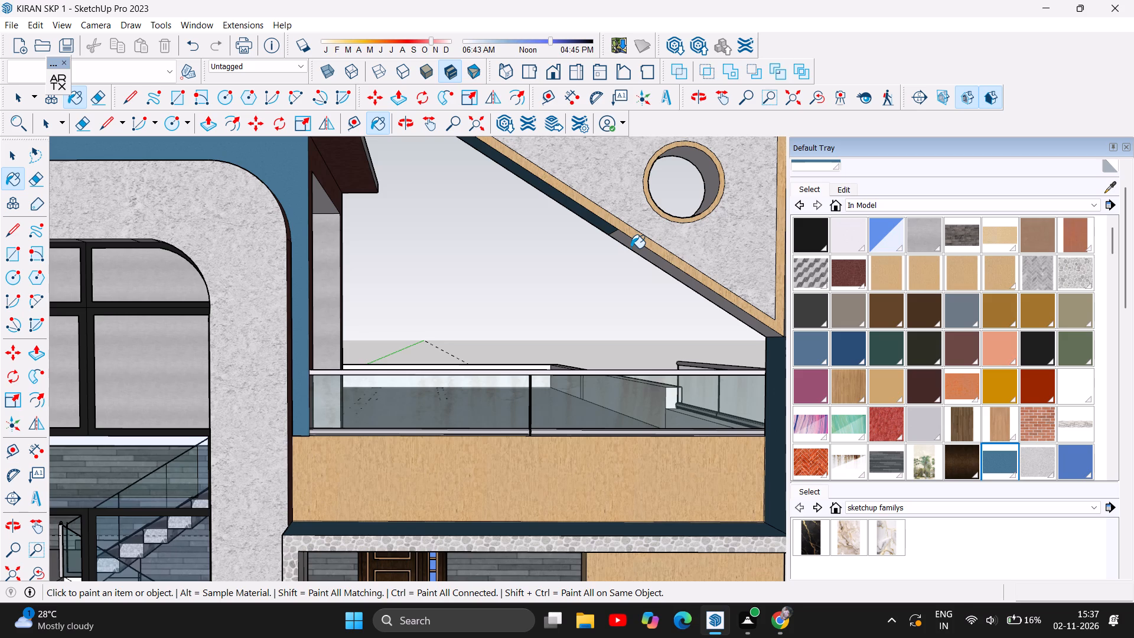
pyautogui.click(636, 245)
# Examine the roof edge, balcony frame and tan balcony wall up close for surfaces that still need repainting.
pyautogui.scroll(-2, 652, 272)
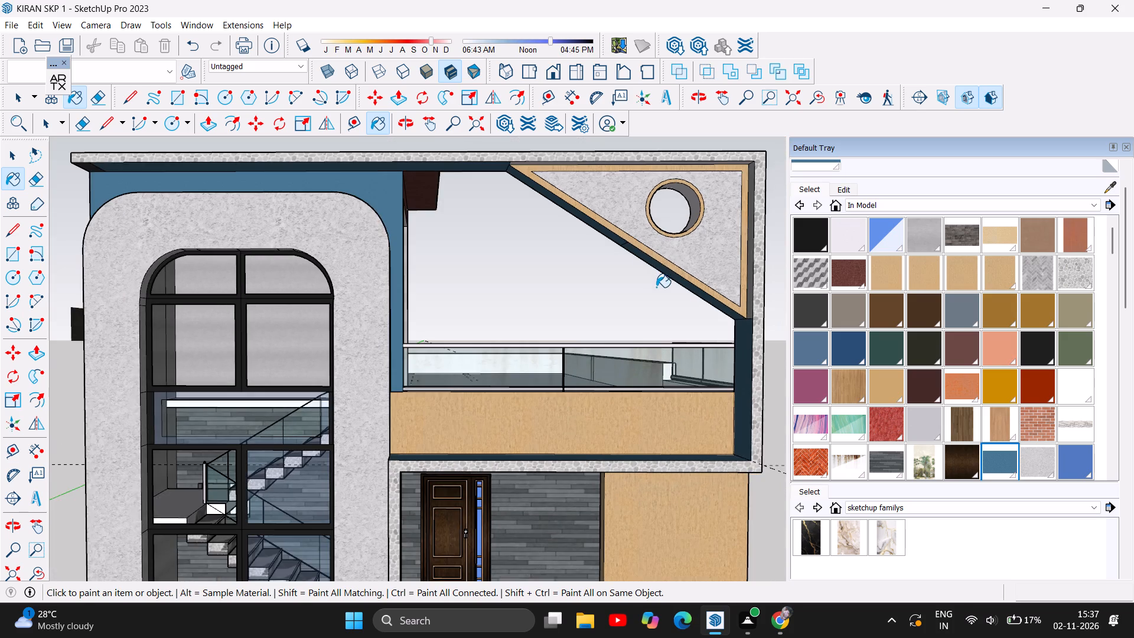
pyautogui.scroll(-3, 656, 287)
pyautogui.scroll(5, 585, 191)
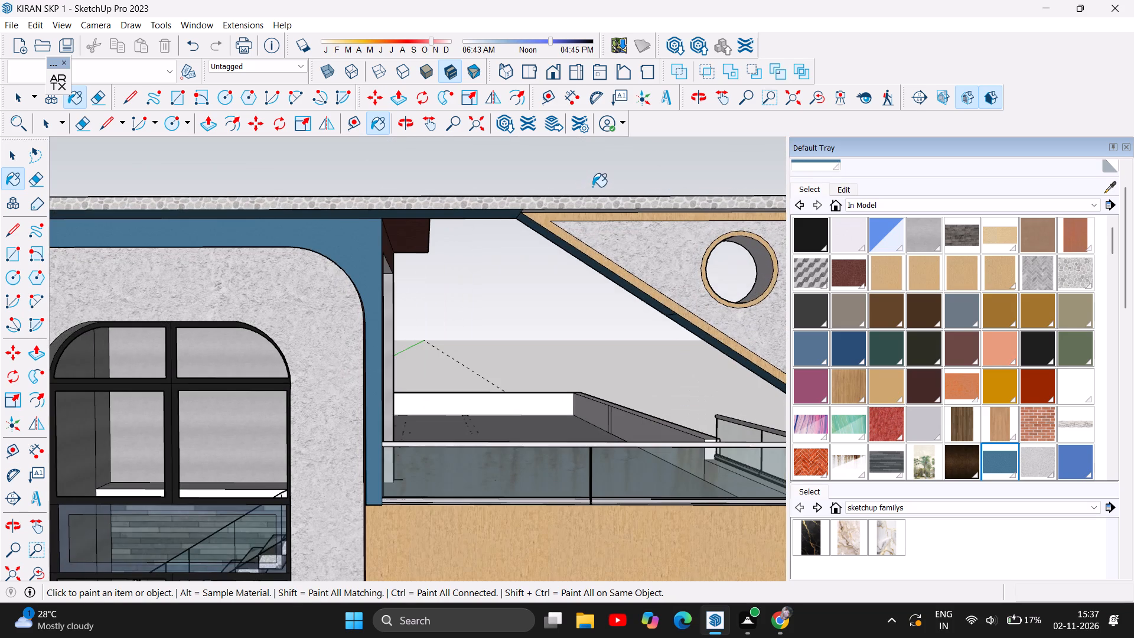
pyautogui.scroll(-5, 221, 220)
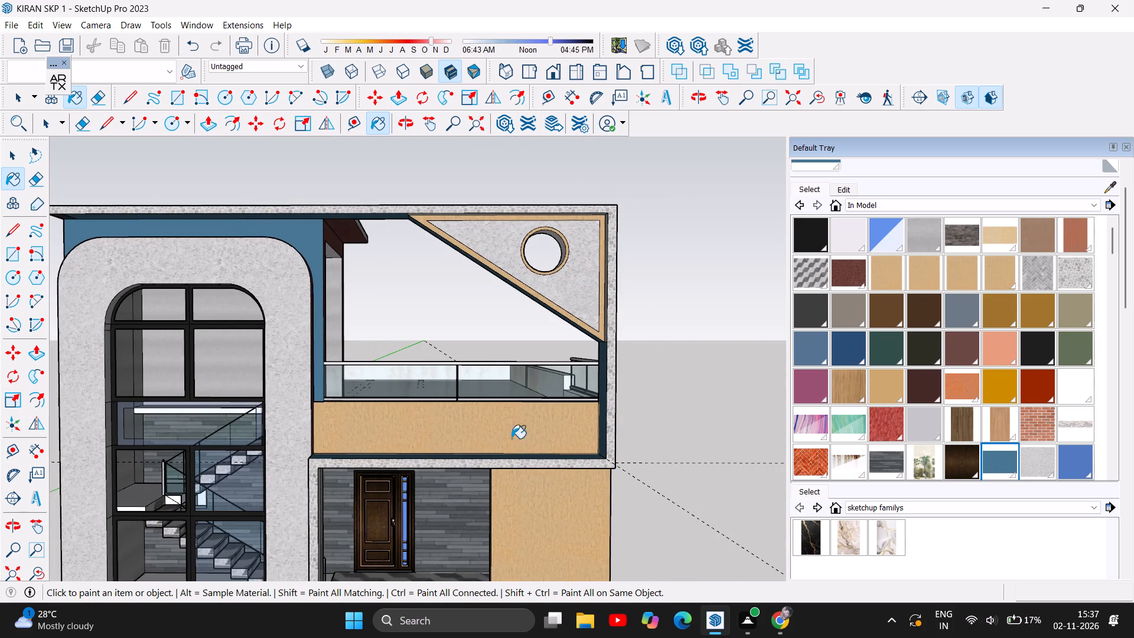
pyautogui.scroll(11, 561, 441)
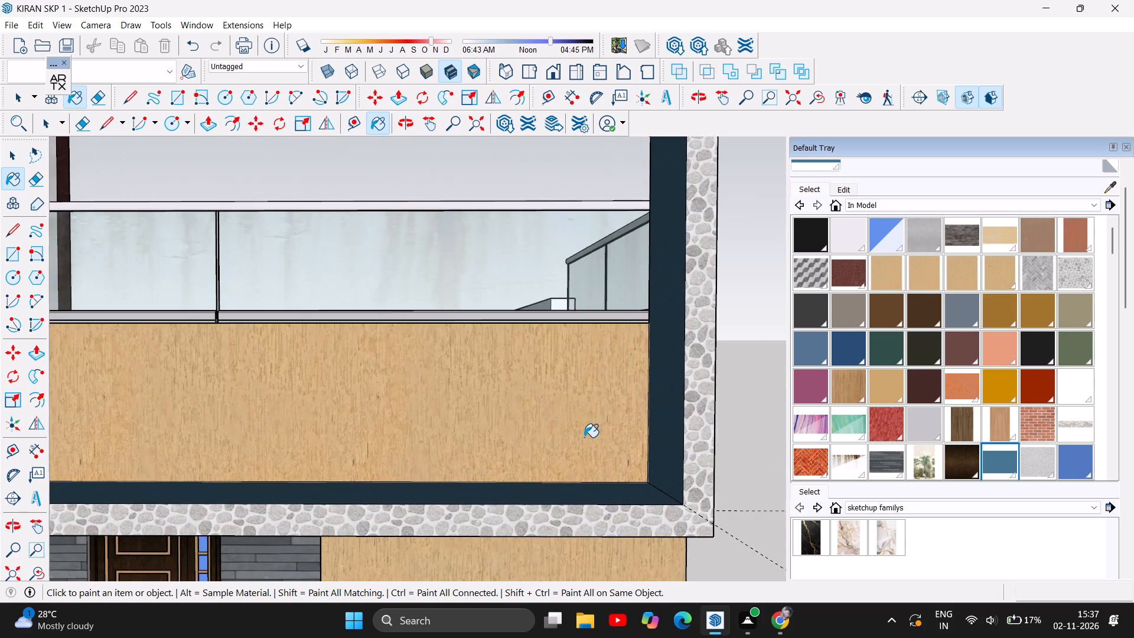
pyautogui.scroll(5, 606, 444)
pyautogui.scroll(-1, 615, 443)
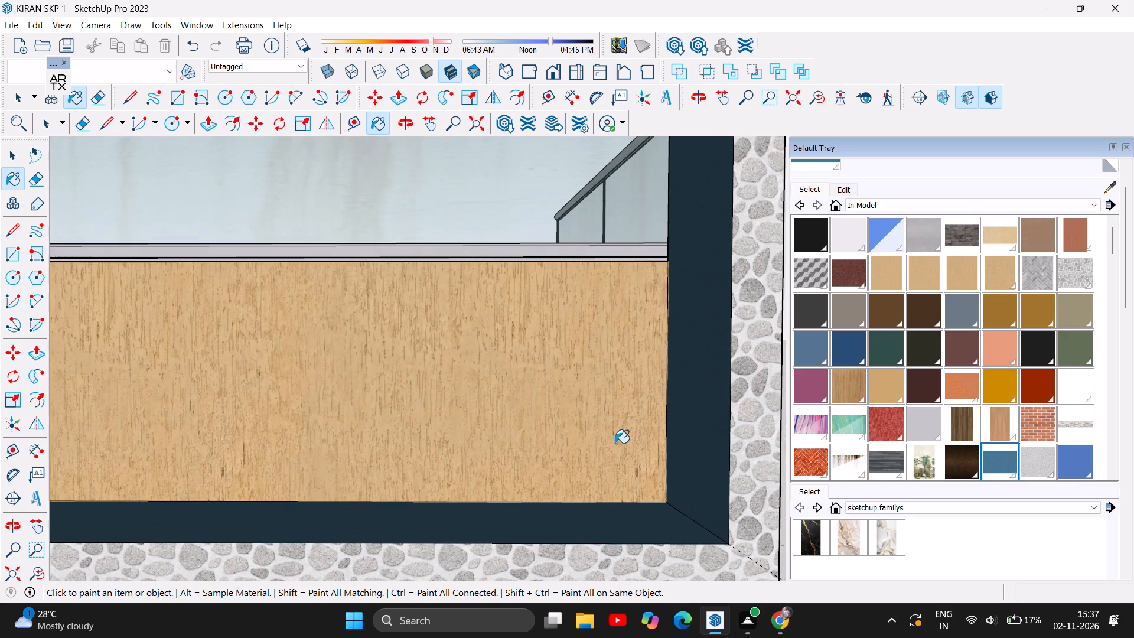
pyautogui.scroll(-7, 615, 443)
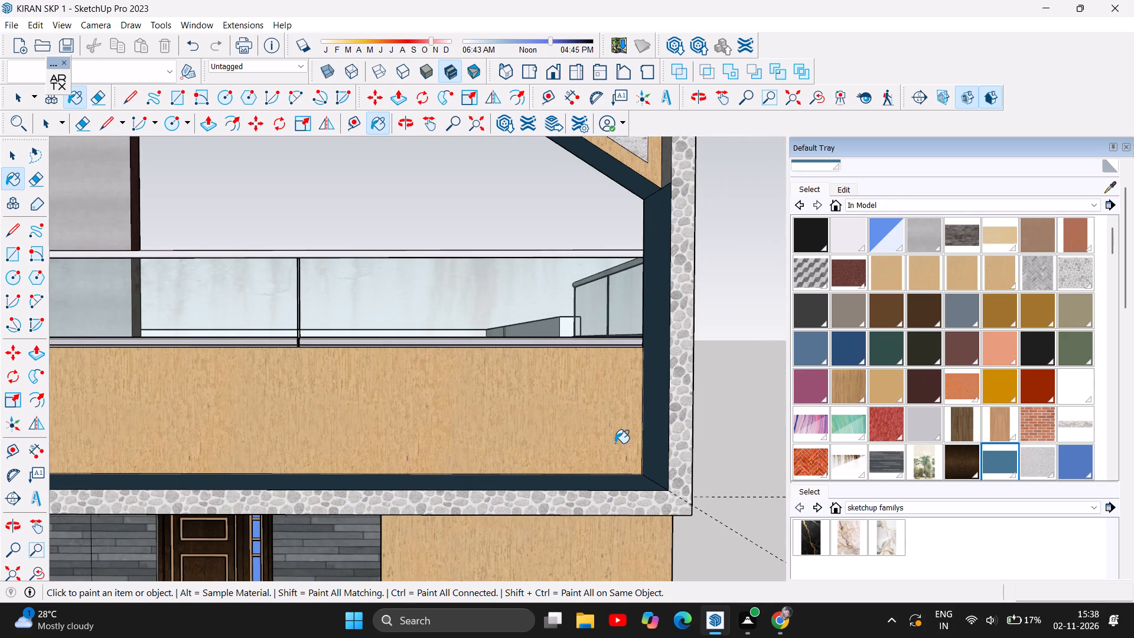
pyautogui.scroll(1, 615, 443)
pyautogui.scroll(-5, 615, 443)
pyautogui.scroll(-2, 578, 408)
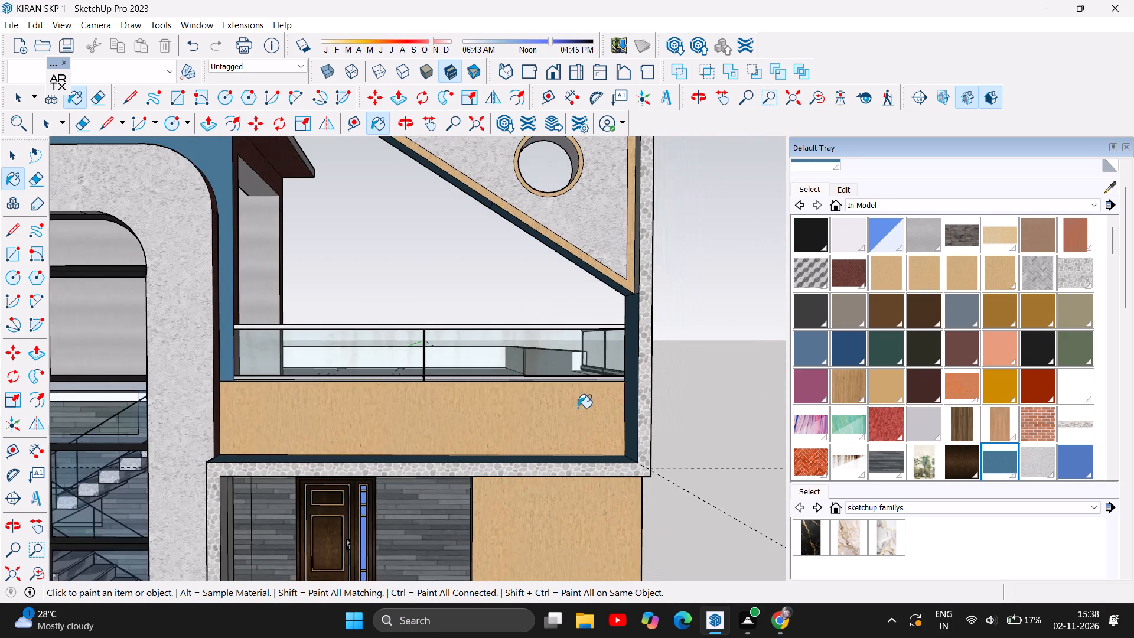
pyautogui.scroll(-5, 578, 408)
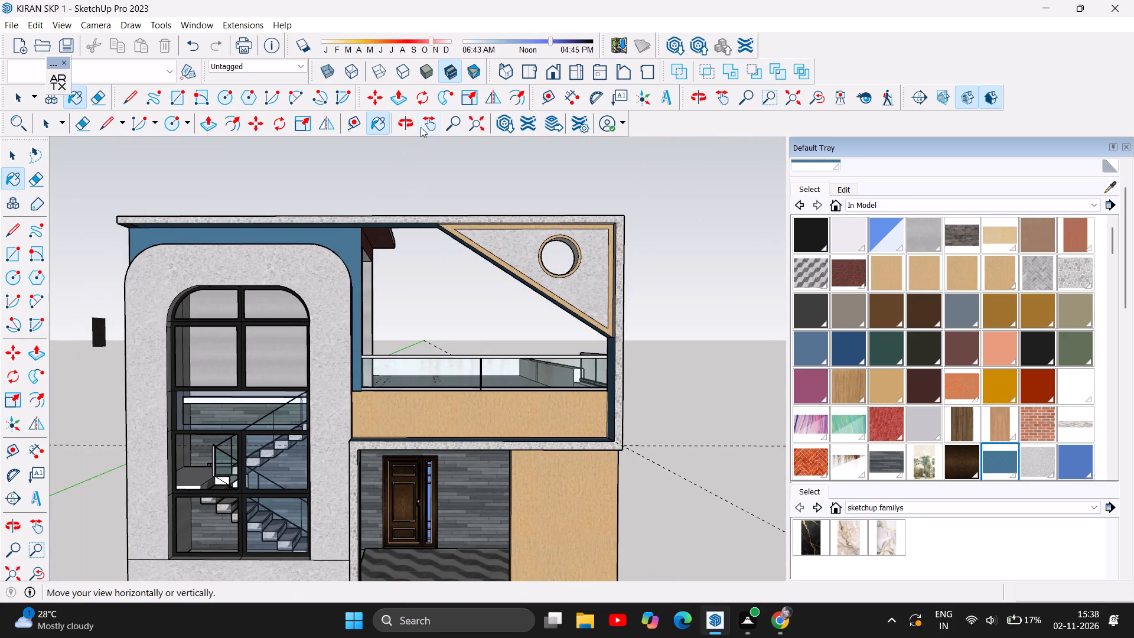
# Examine the recoloured front facade and side of the house from several angles.
pyautogui.click(412, 123)
pyautogui.moveTo(367, 234); pyautogui.dragTo(158, 302)
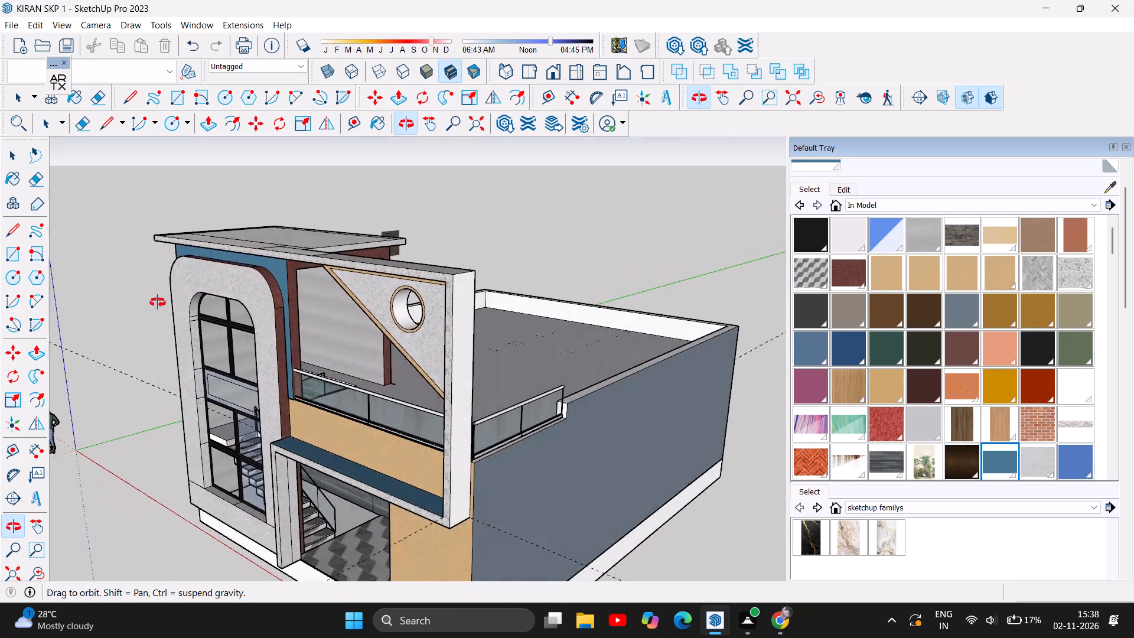
pyautogui.moveTo(158, 302); pyautogui.dragTo(372, 243)
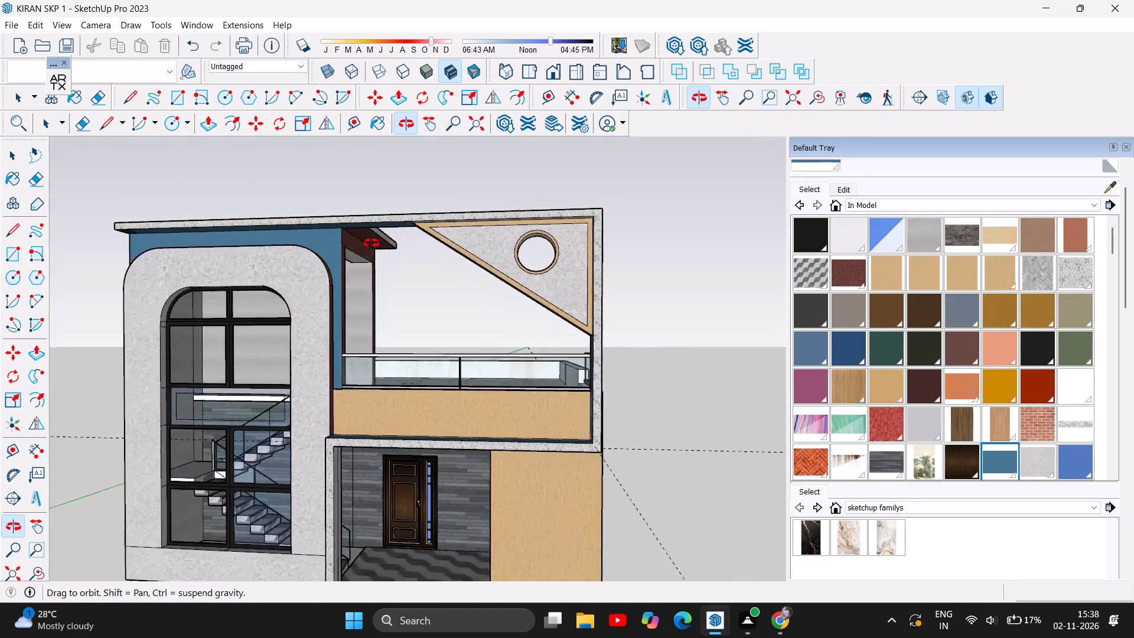
pyautogui.moveTo(372, 243); pyautogui.dragTo(731, 270)
pyautogui.moveTo(674, 260); pyautogui.dragTo(558, 254)
pyautogui.moveTo(427, 233); pyautogui.dragTo(381, 221)
pyautogui.moveTo(367, 217); pyautogui.dragTo(340, 214)
pyautogui.moveTo(336, 213); pyautogui.dragTo(167, 204)
pyautogui.moveTo(165, 204); pyautogui.dragTo(193, 171)
pyautogui.scroll(-2, 194, 170)
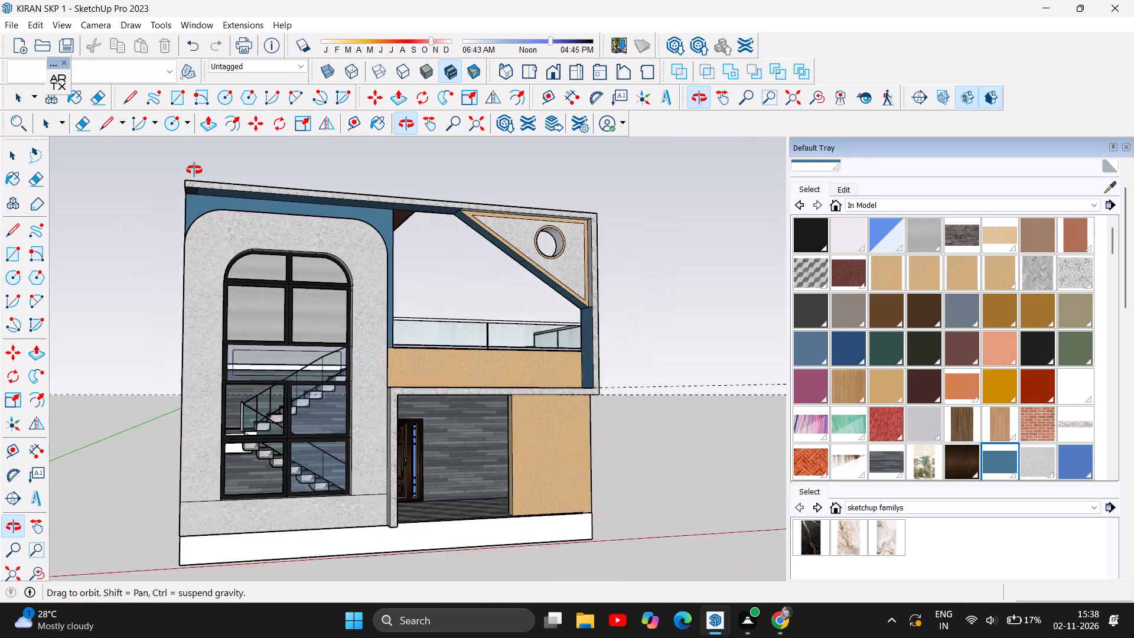
# Paint the inner surface and the tan ring of the round opening in the triangular panel with the teal-blue material.
pyautogui.scroll(-4, 194, 170)
pyautogui.moveTo(296, 276); pyautogui.dragTo(260, 300)
pyautogui.moveTo(292, 384); pyautogui.dragTo(285, 399)
pyautogui.scroll(4, 418, 278)
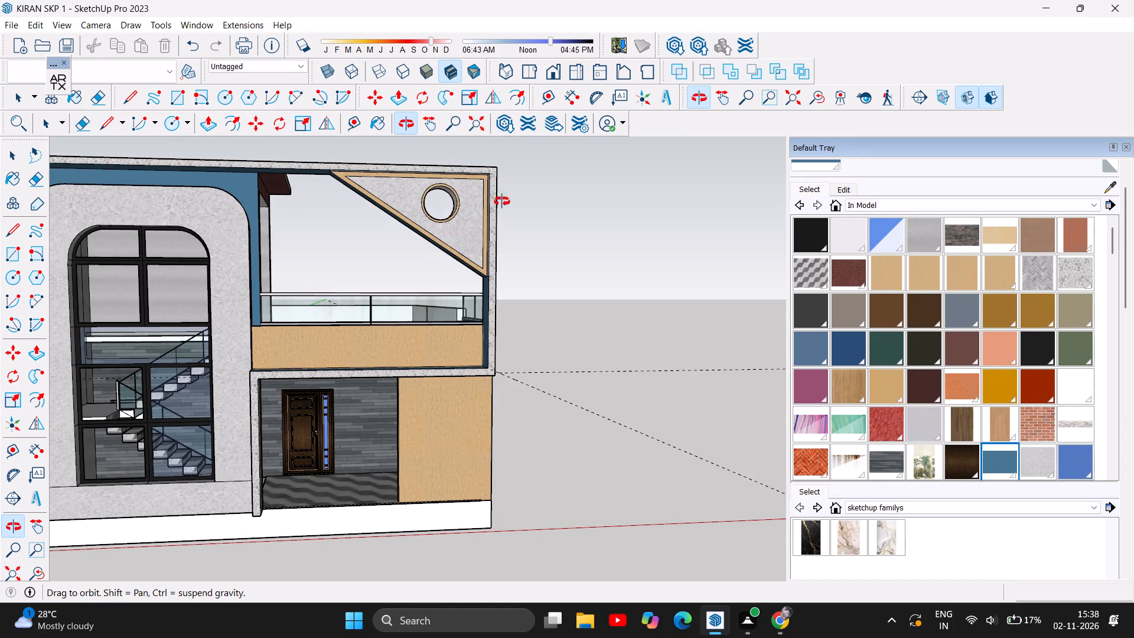
pyautogui.click(990, 463)
pyautogui.scroll(2, 471, 178)
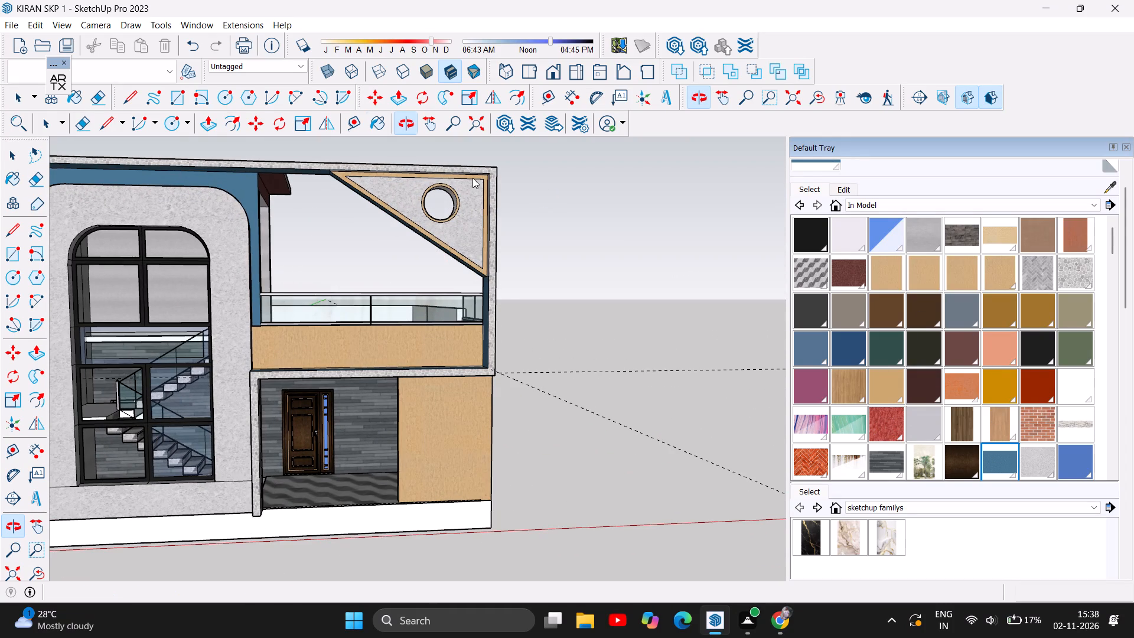
pyautogui.scroll(9, 472, 178)
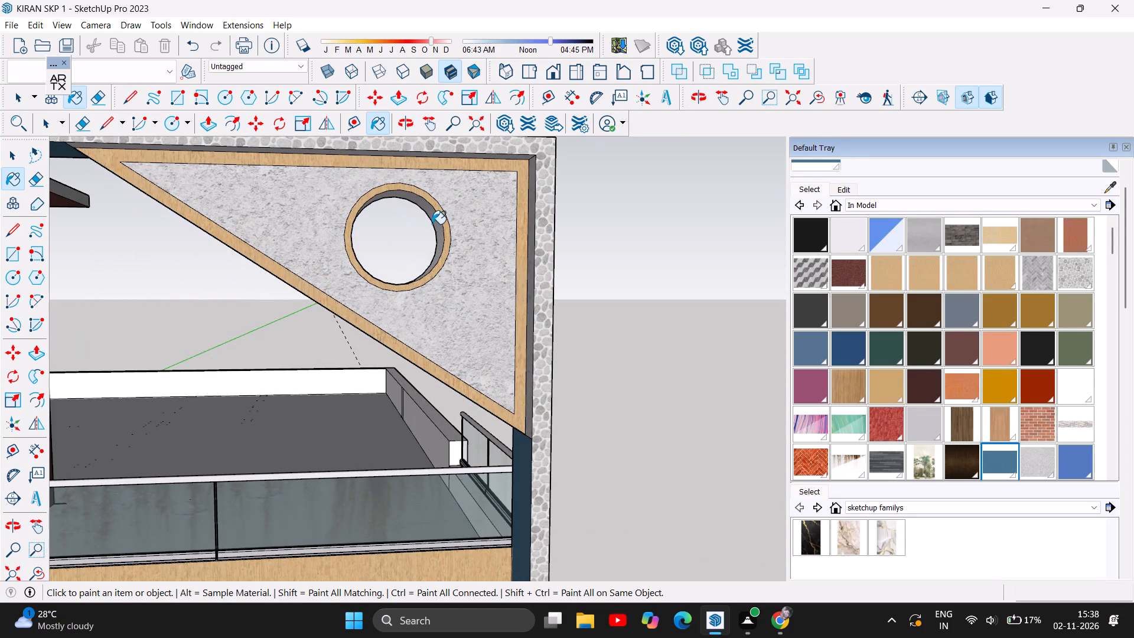
pyautogui.click(433, 224)
pyautogui.click(436, 223)
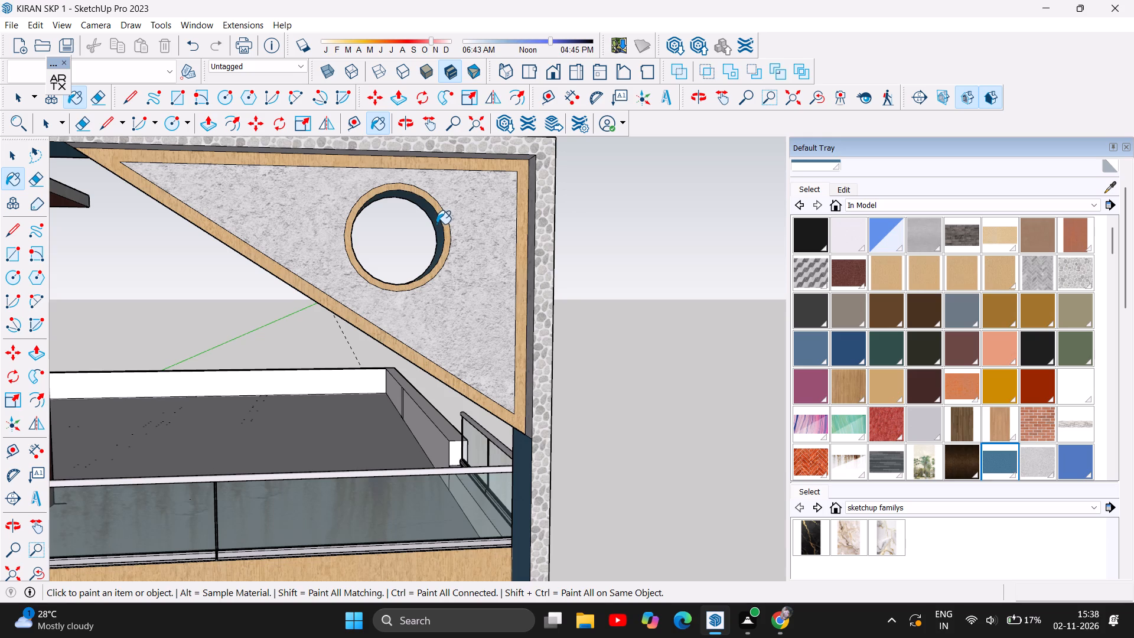
pyautogui.click(443, 220)
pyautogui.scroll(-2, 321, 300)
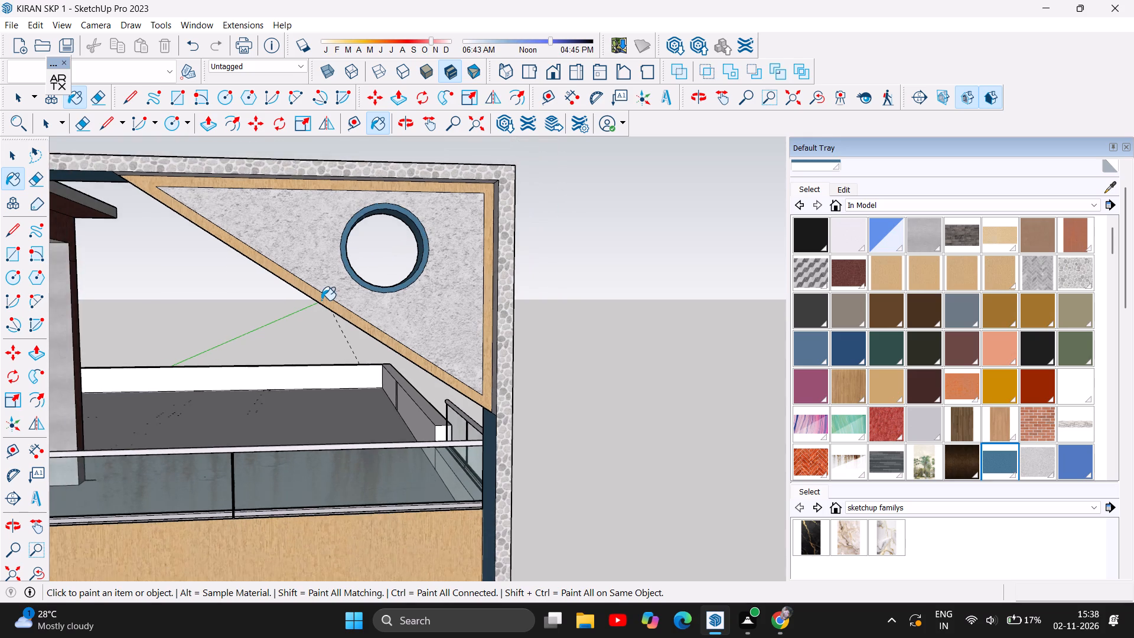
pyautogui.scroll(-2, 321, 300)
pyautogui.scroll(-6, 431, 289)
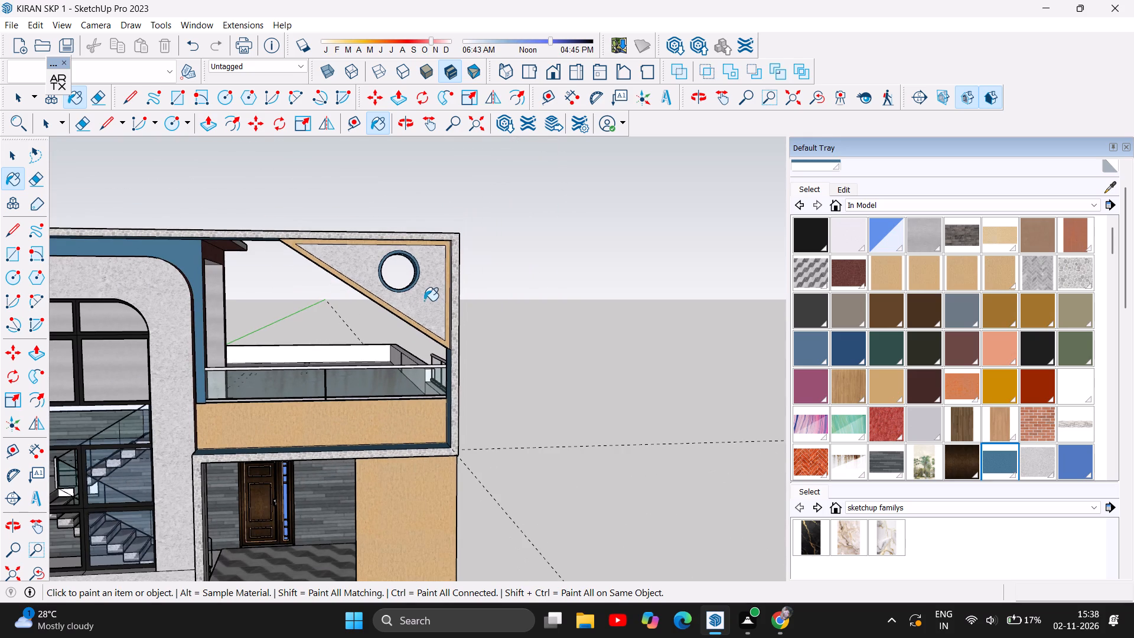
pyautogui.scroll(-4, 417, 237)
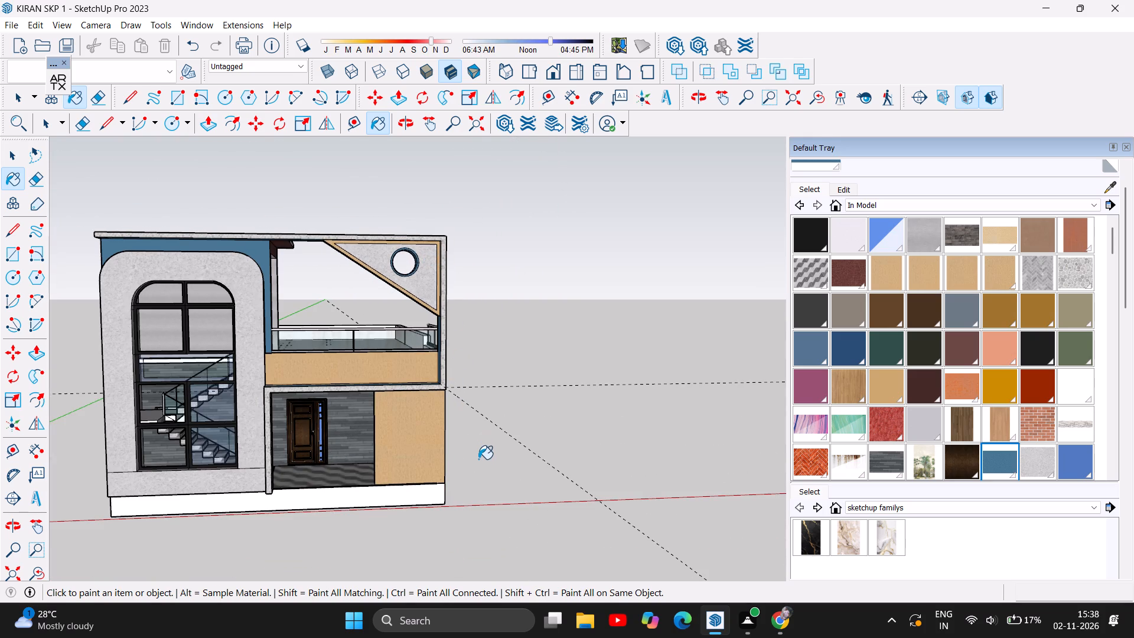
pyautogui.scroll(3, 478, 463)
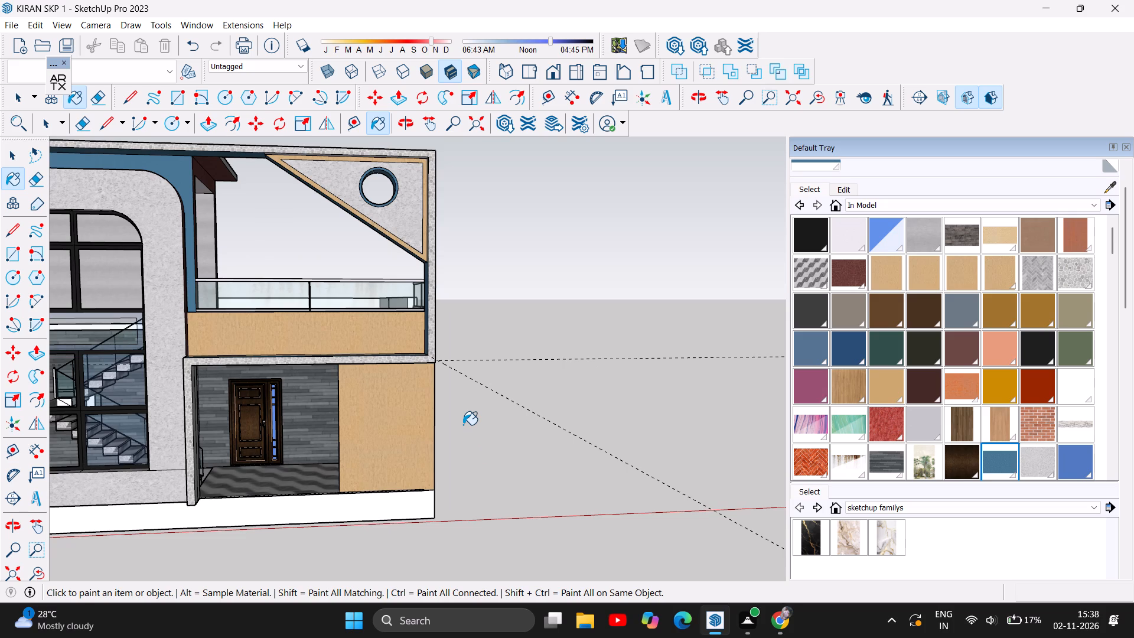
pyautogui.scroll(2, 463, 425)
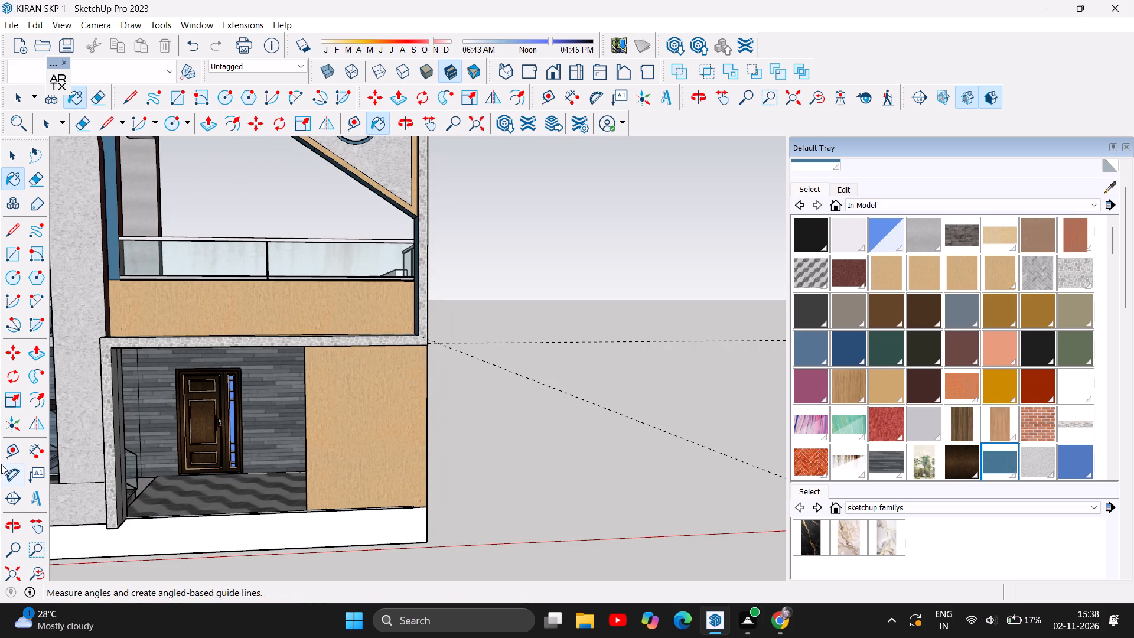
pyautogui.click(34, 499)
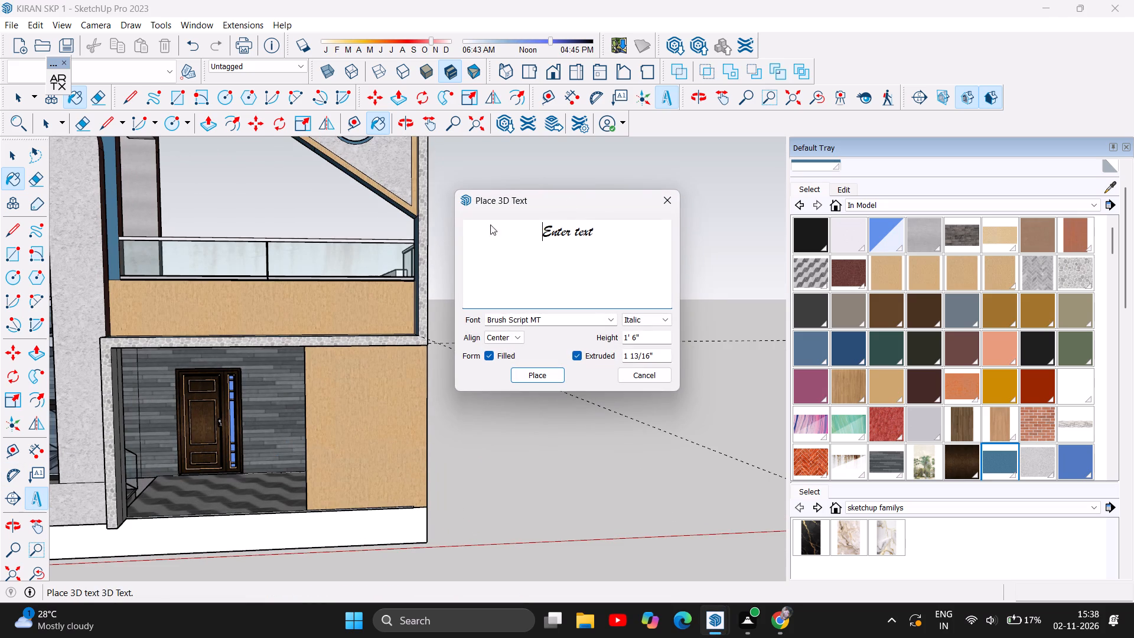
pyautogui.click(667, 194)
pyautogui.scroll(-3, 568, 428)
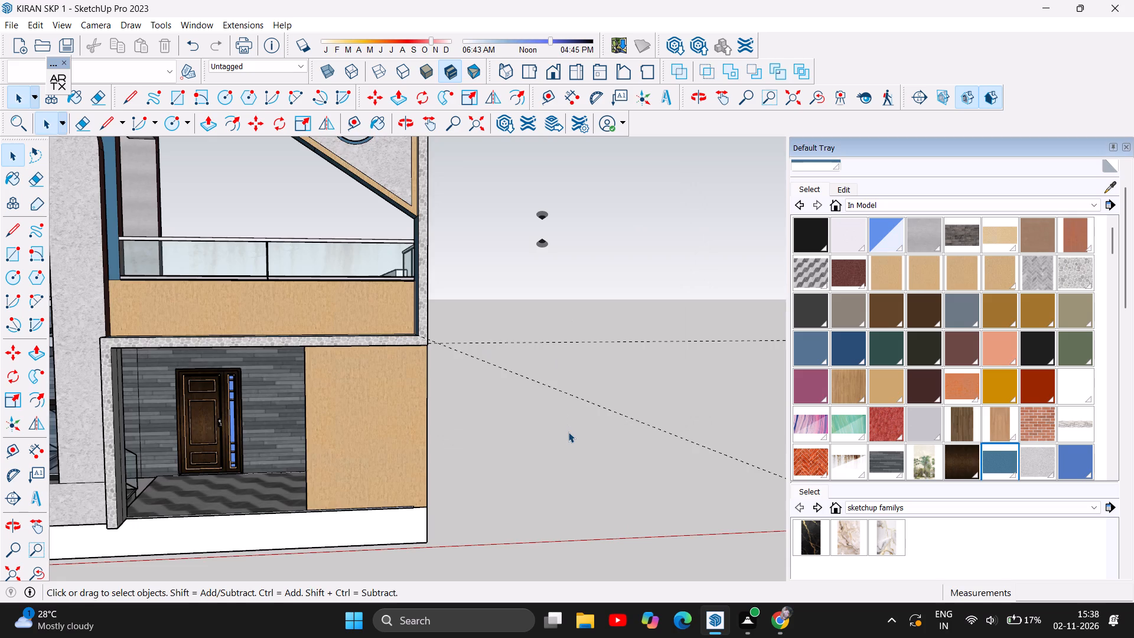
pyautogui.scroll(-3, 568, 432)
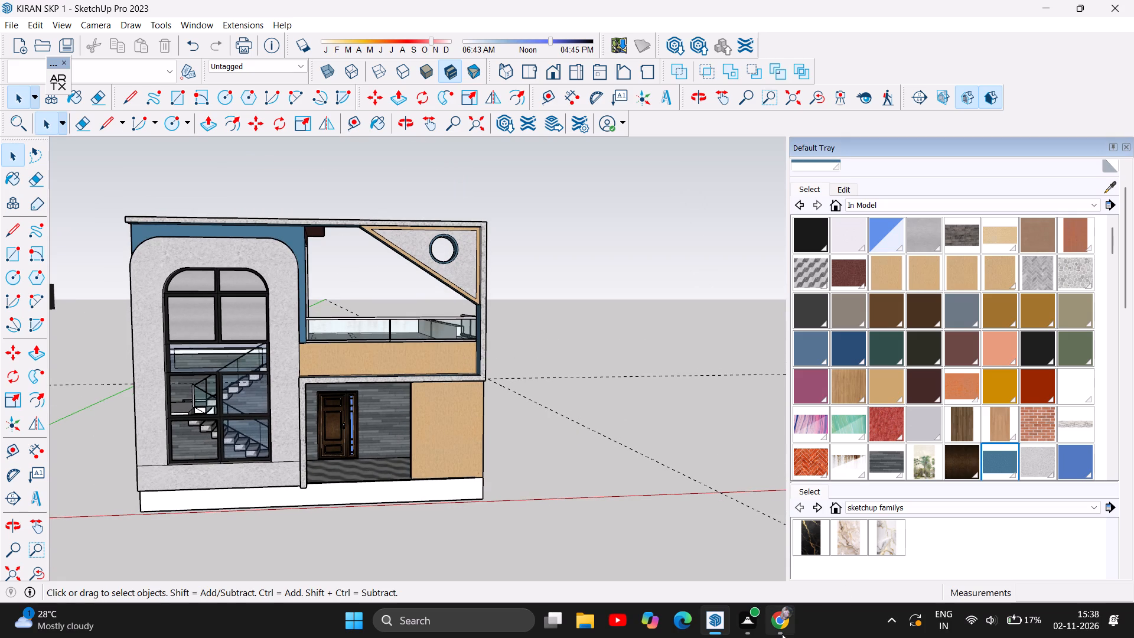
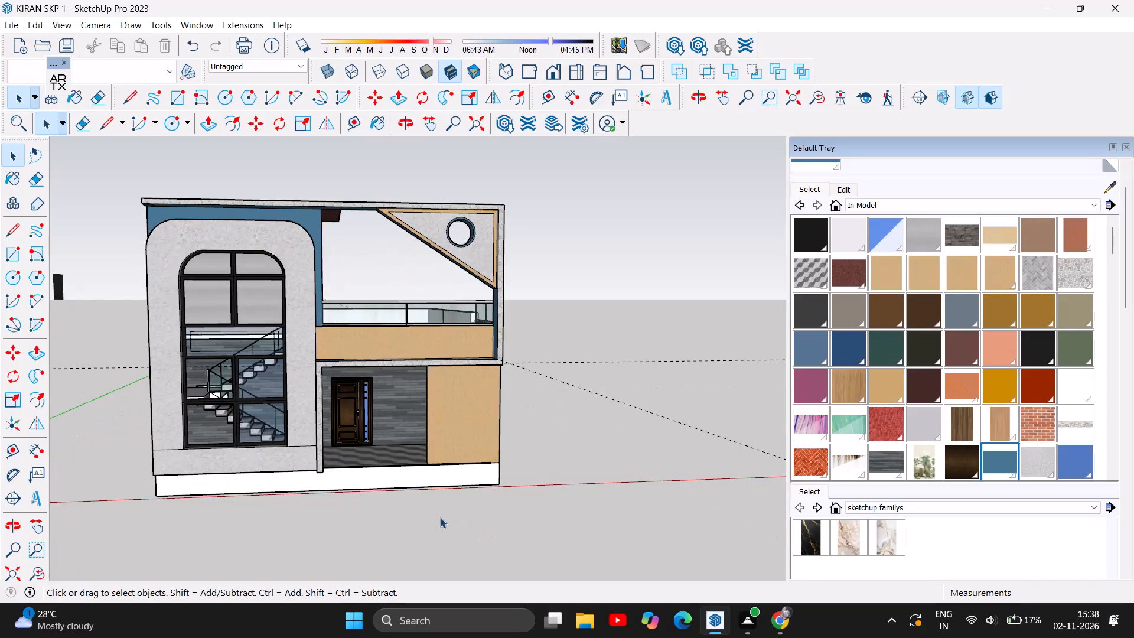
# Examine the house's facade, both side walls and roof from several angles for what the balcony opening still needs.
pyautogui.scroll(-2, 491, 486)
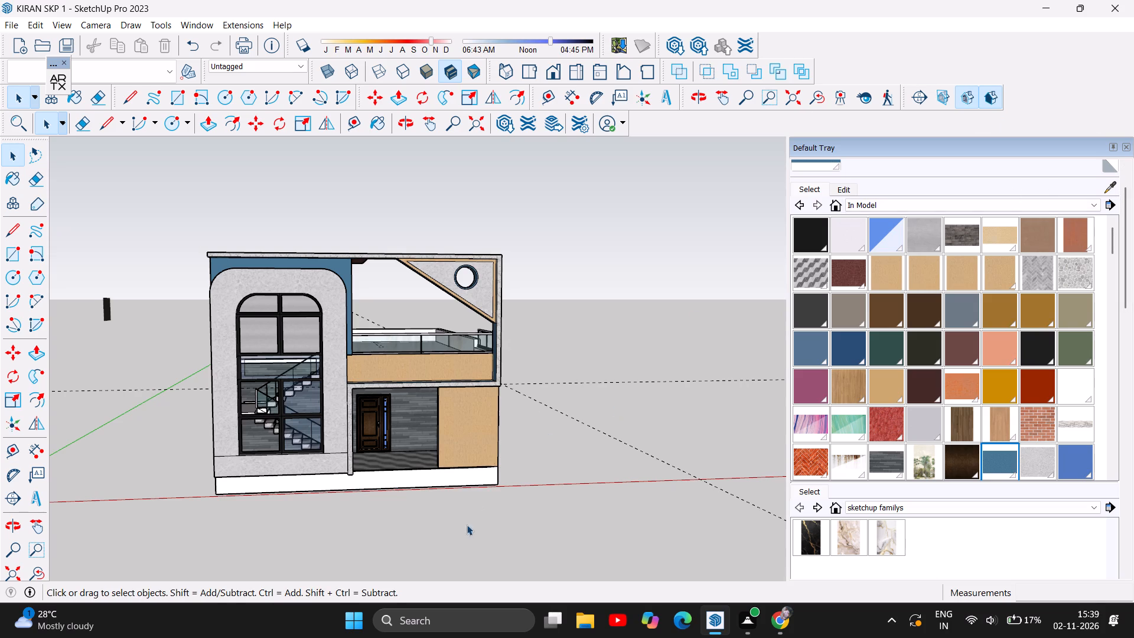
pyautogui.scroll(4, 464, 543)
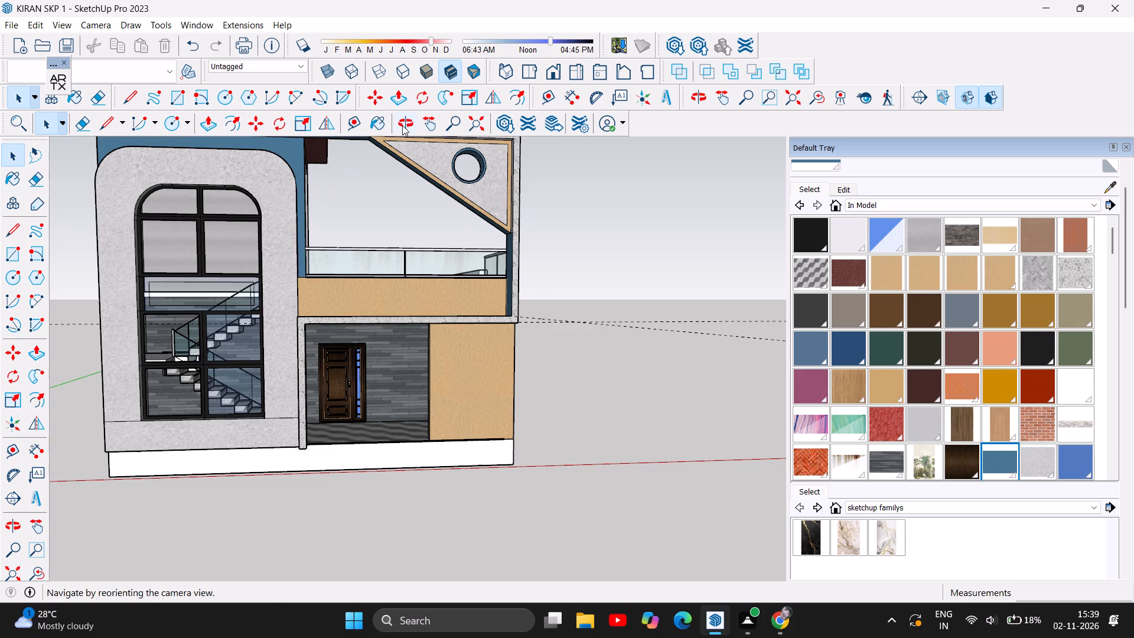
pyautogui.click(402, 125)
pyautogui.moveTo(289, 347); pyautogui.dragTo(624, 429)
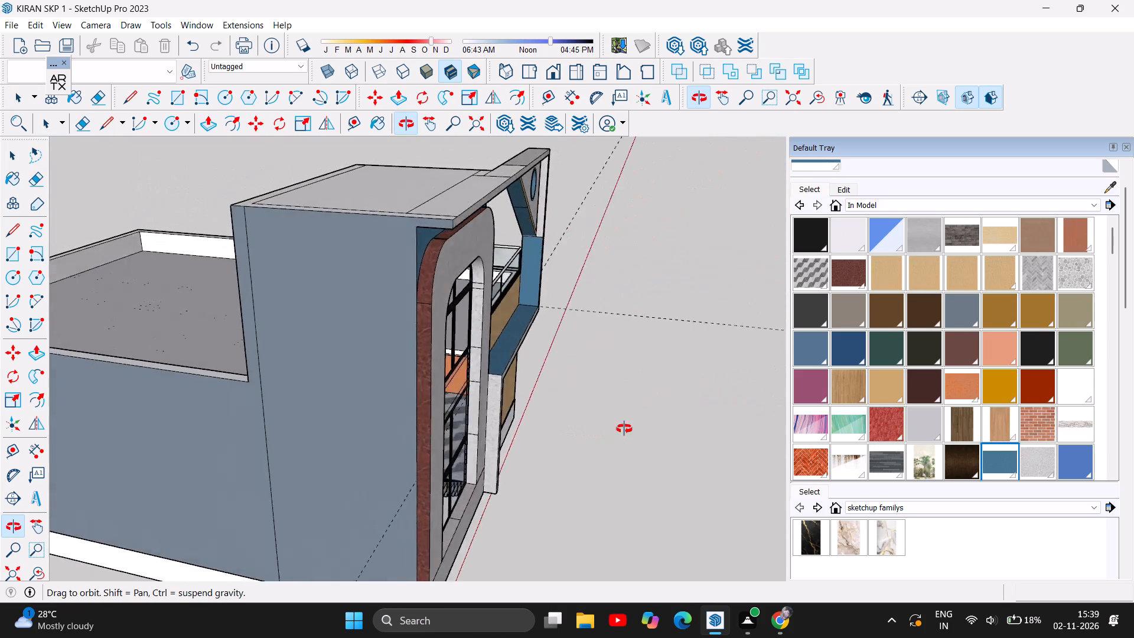
pyautogui.moveTo(624, 429); pyautogui.dragTo(38, 383)
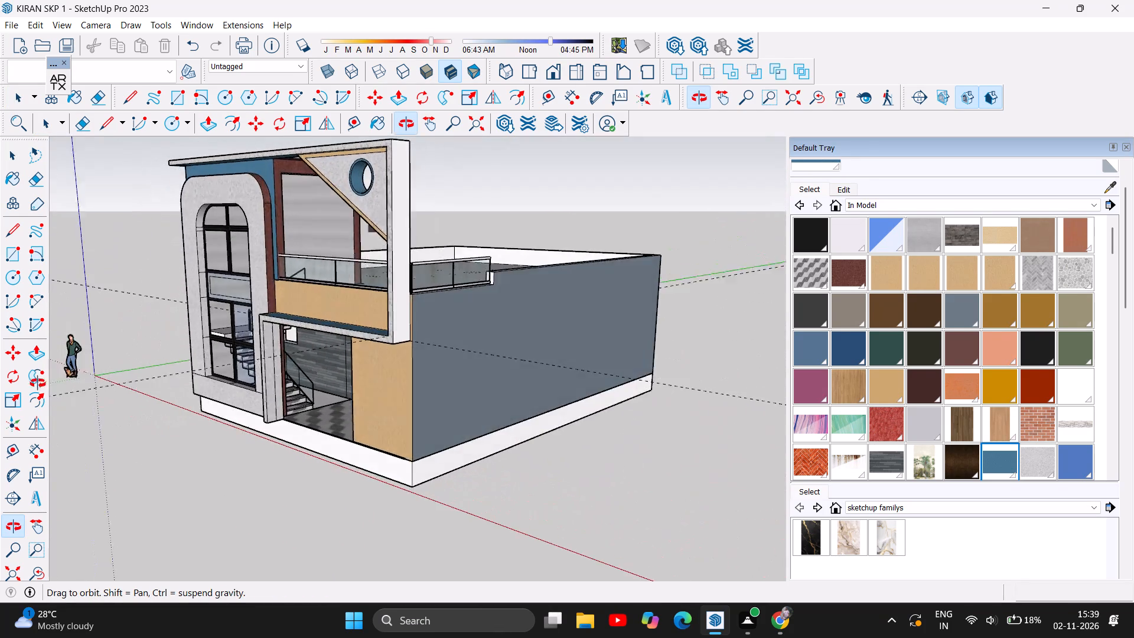
pyautogui.moveTo(38, 383); pyautogui.dragTo(315, 343)
pyautogui.scroll(-5, 536, 322)
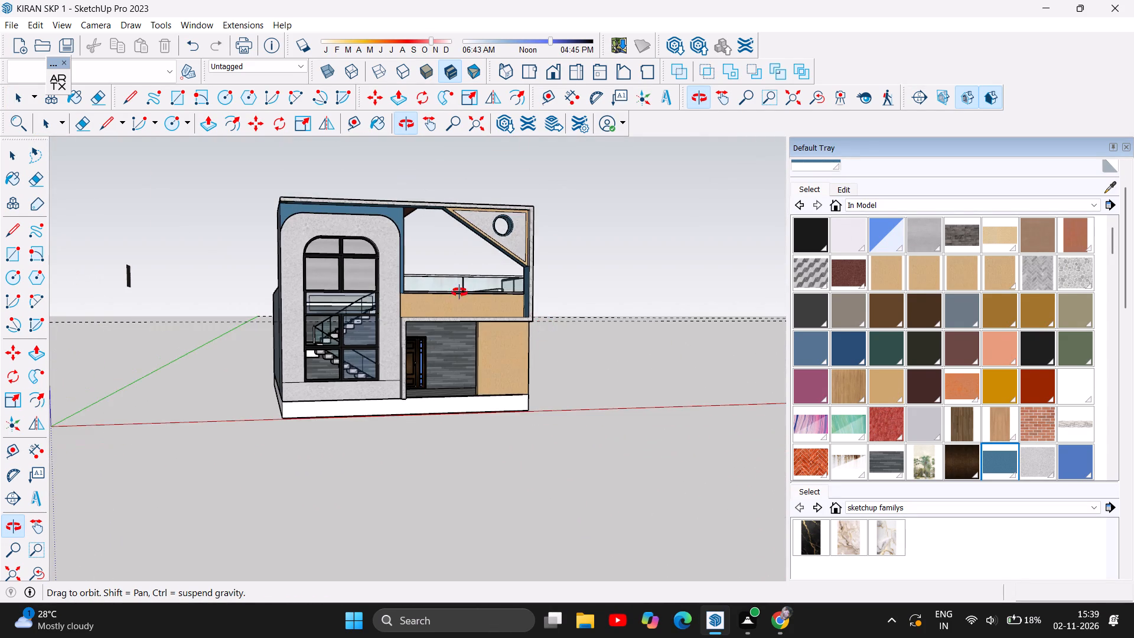
pyautogui.moveTo(460, 292); pyautogui.dragTo(404, 409)
pyautogui.moveTo(406, 406); pyautogui.dragTo(410, 401)
pyautogui.moveTo(540, 265); pyautogui.dragTo(505, 318)
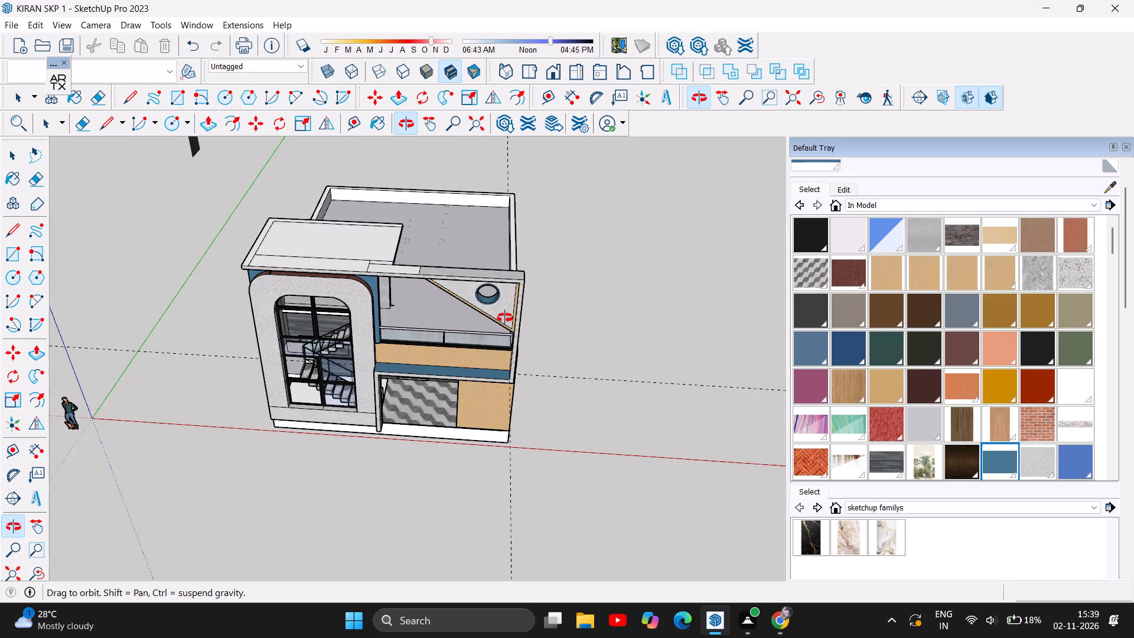
pyautogui.moveTo(505, 318); pyautogui.dragTo(505, 319)
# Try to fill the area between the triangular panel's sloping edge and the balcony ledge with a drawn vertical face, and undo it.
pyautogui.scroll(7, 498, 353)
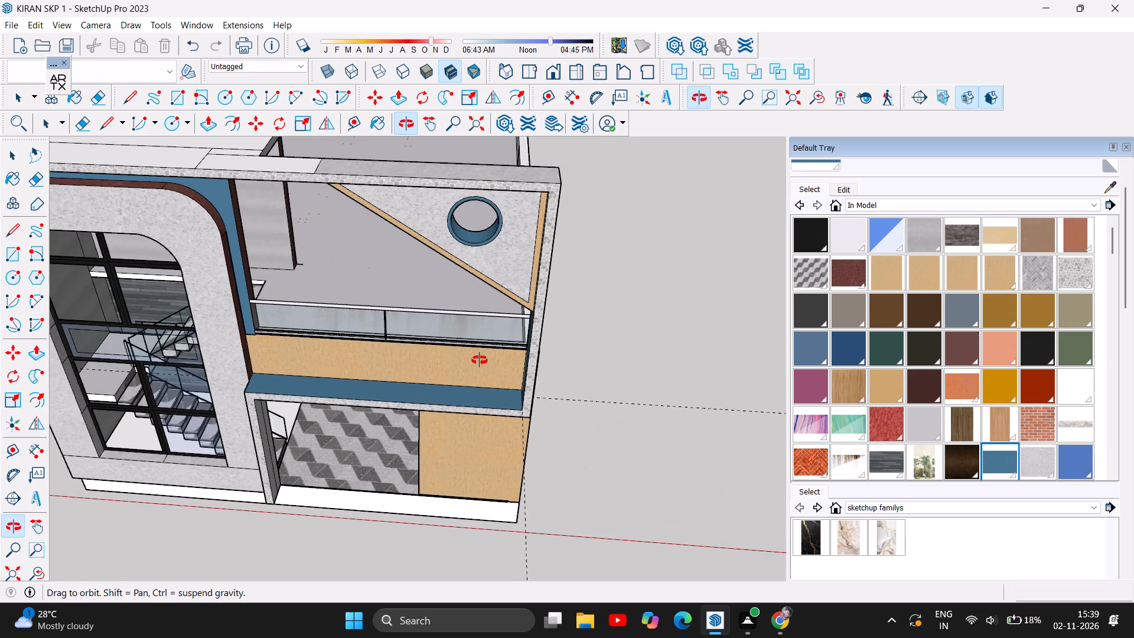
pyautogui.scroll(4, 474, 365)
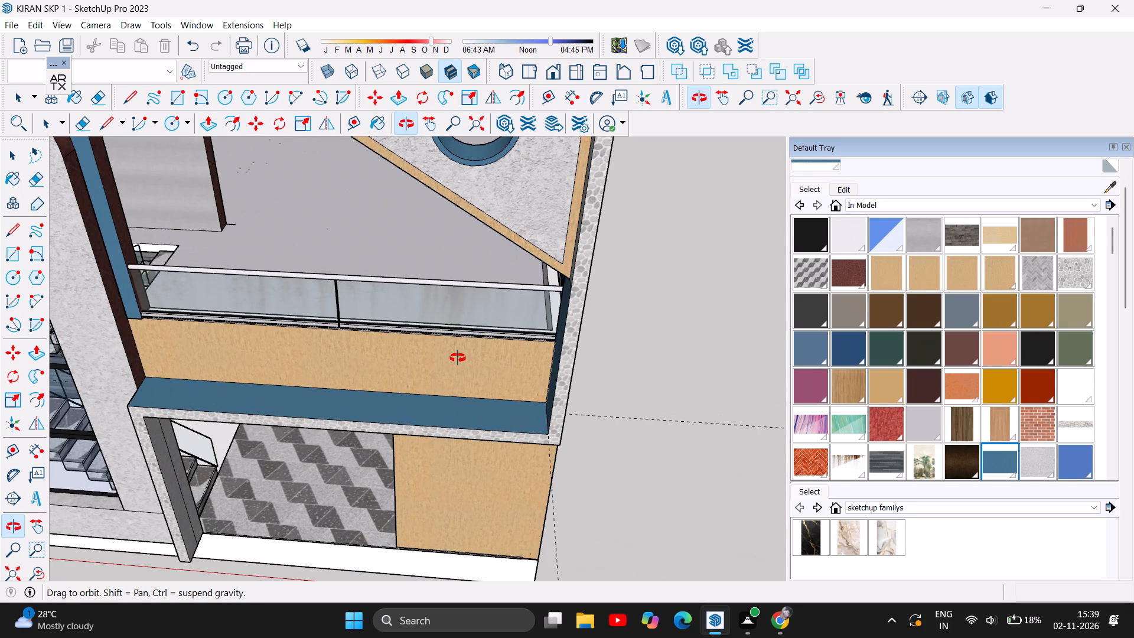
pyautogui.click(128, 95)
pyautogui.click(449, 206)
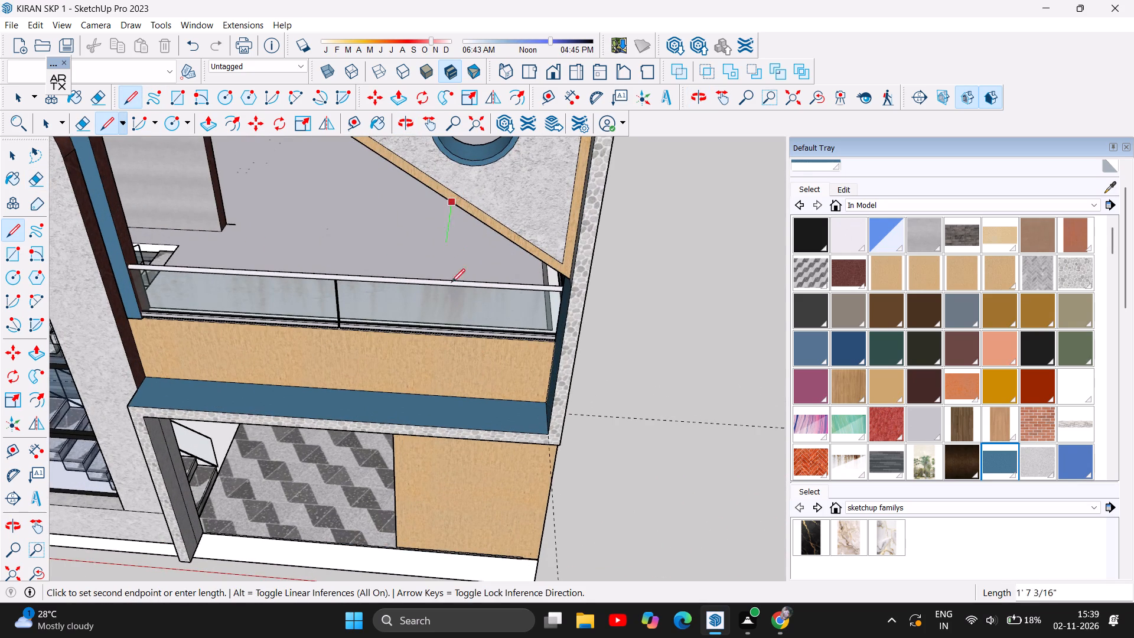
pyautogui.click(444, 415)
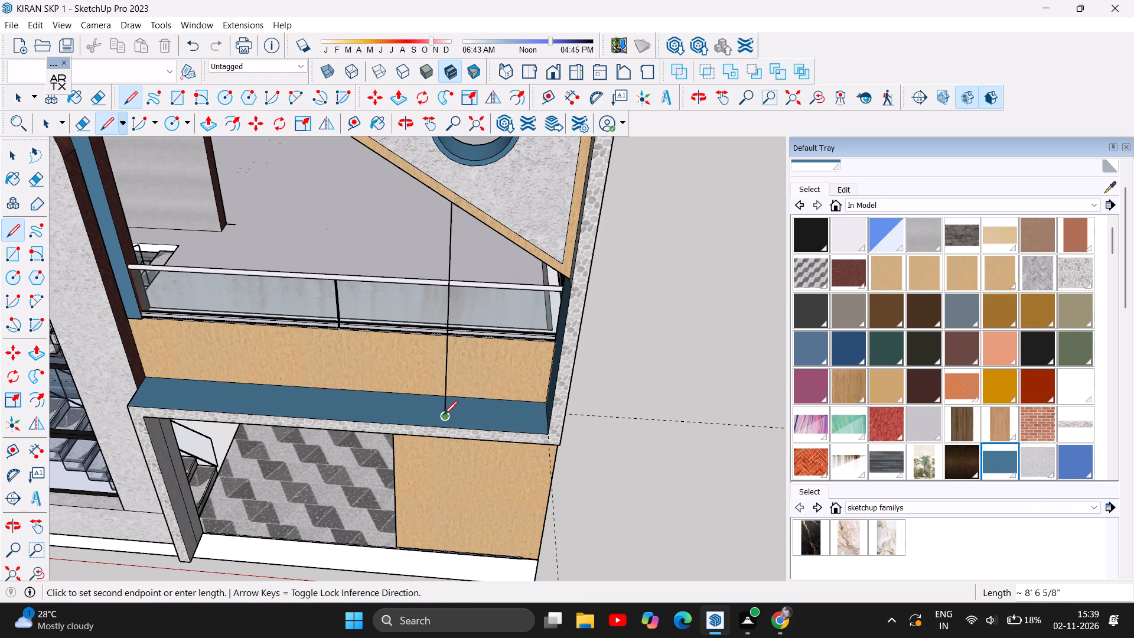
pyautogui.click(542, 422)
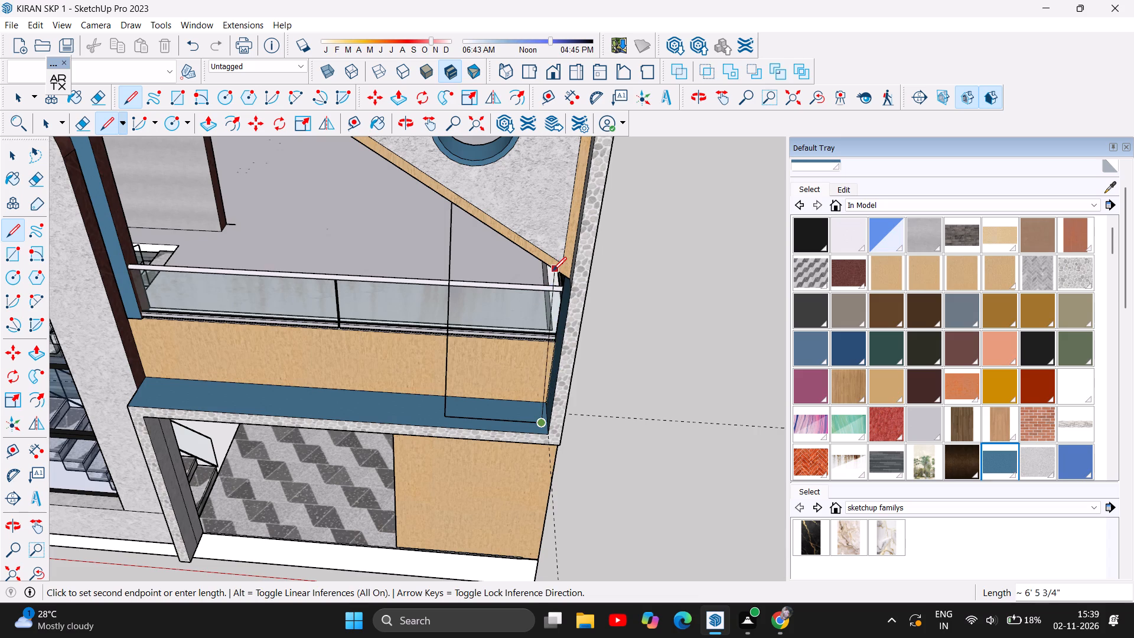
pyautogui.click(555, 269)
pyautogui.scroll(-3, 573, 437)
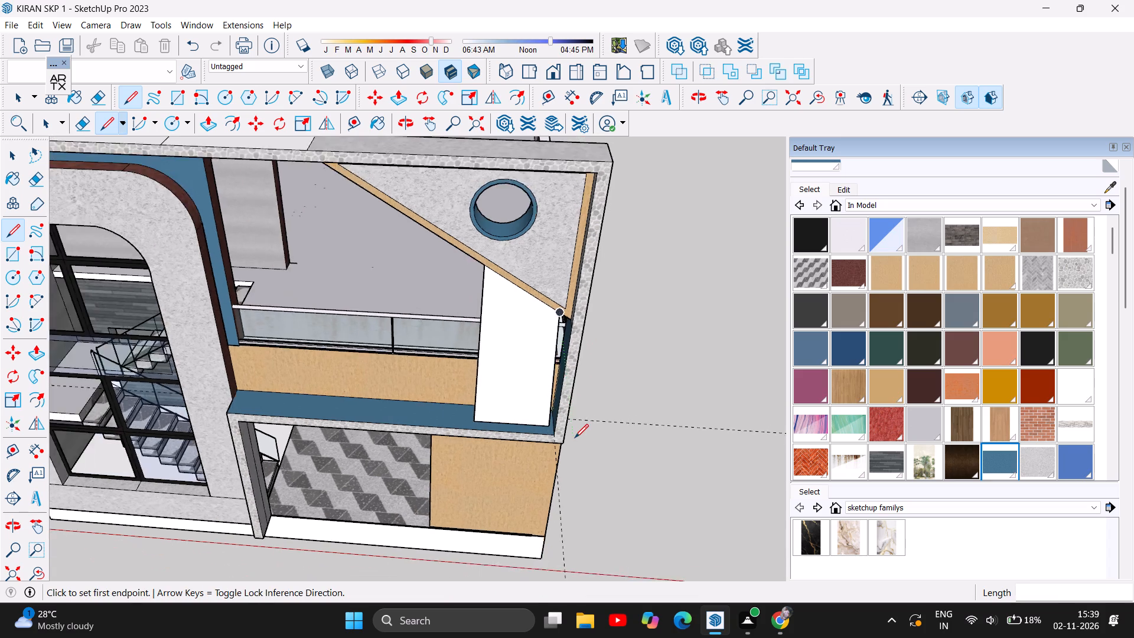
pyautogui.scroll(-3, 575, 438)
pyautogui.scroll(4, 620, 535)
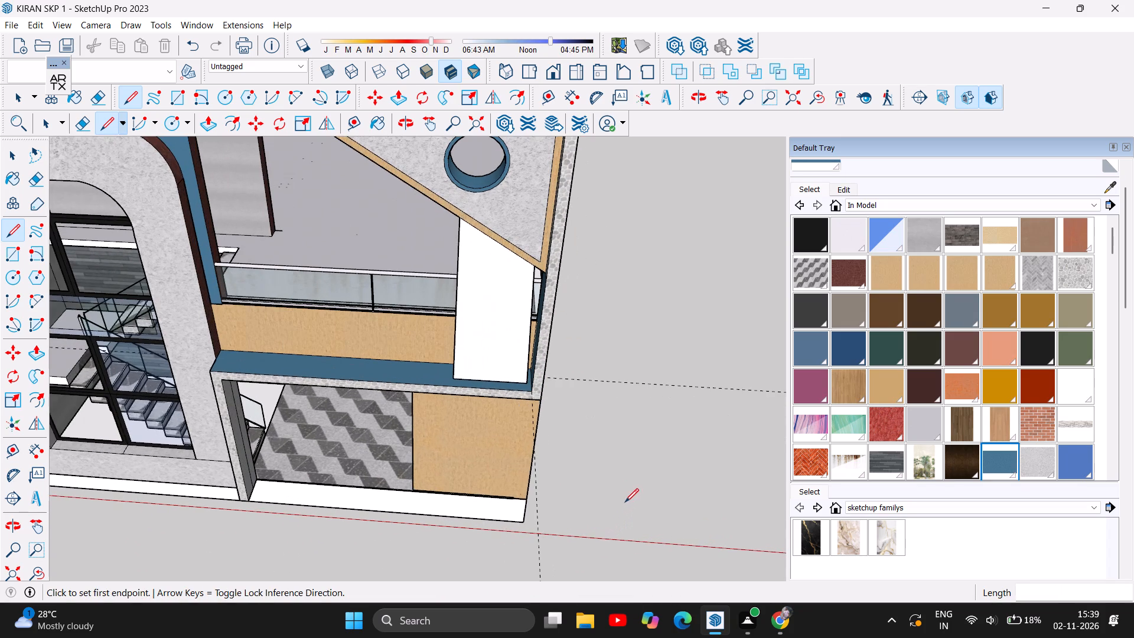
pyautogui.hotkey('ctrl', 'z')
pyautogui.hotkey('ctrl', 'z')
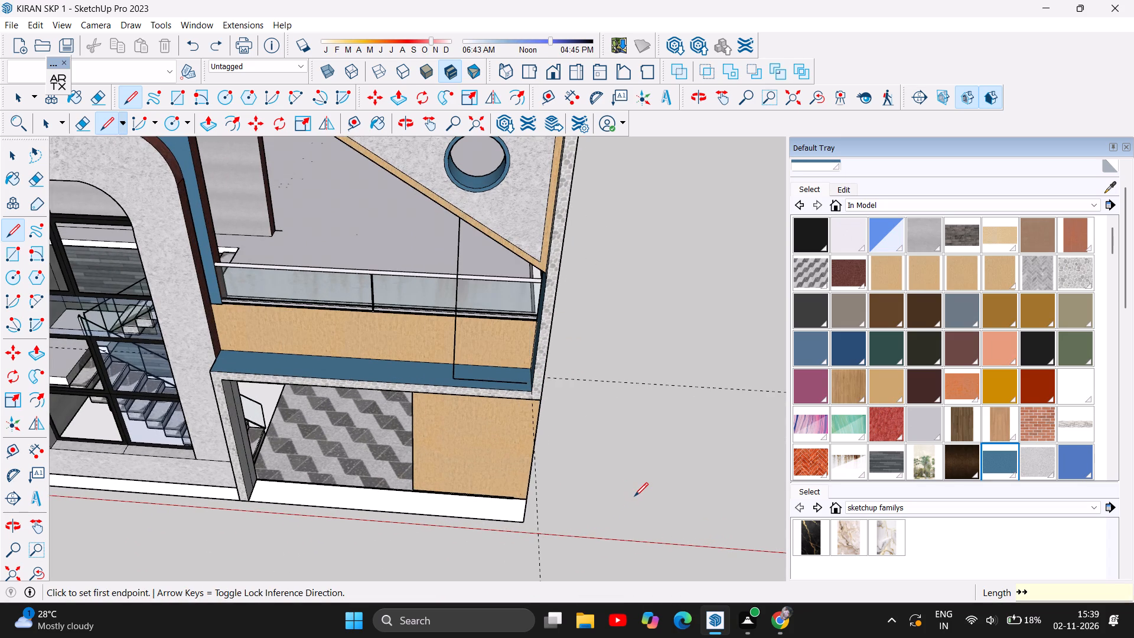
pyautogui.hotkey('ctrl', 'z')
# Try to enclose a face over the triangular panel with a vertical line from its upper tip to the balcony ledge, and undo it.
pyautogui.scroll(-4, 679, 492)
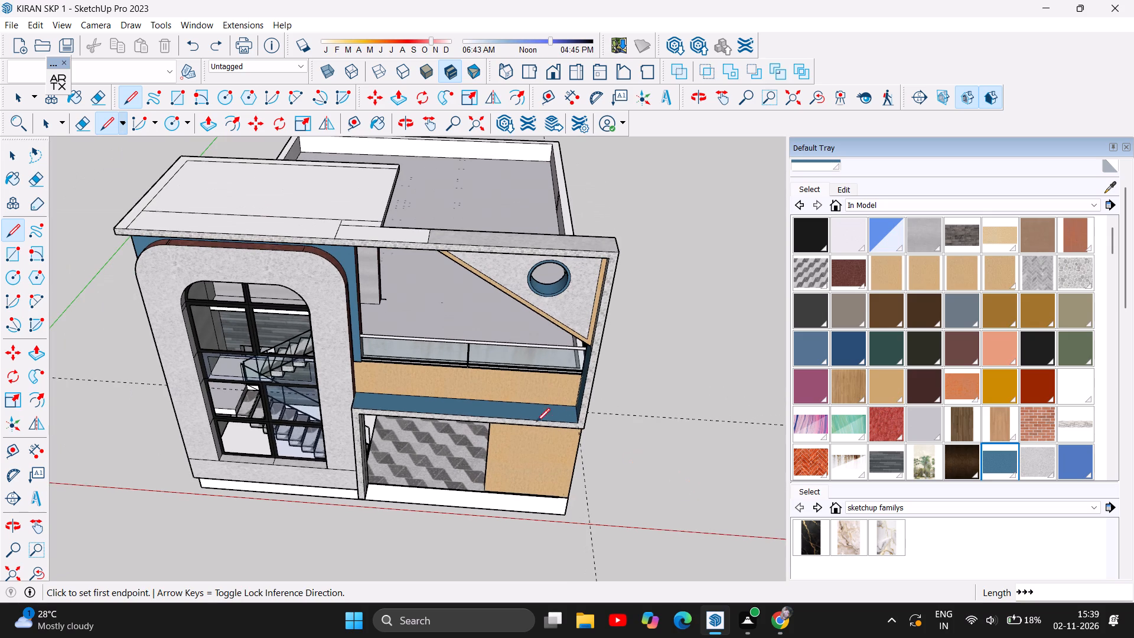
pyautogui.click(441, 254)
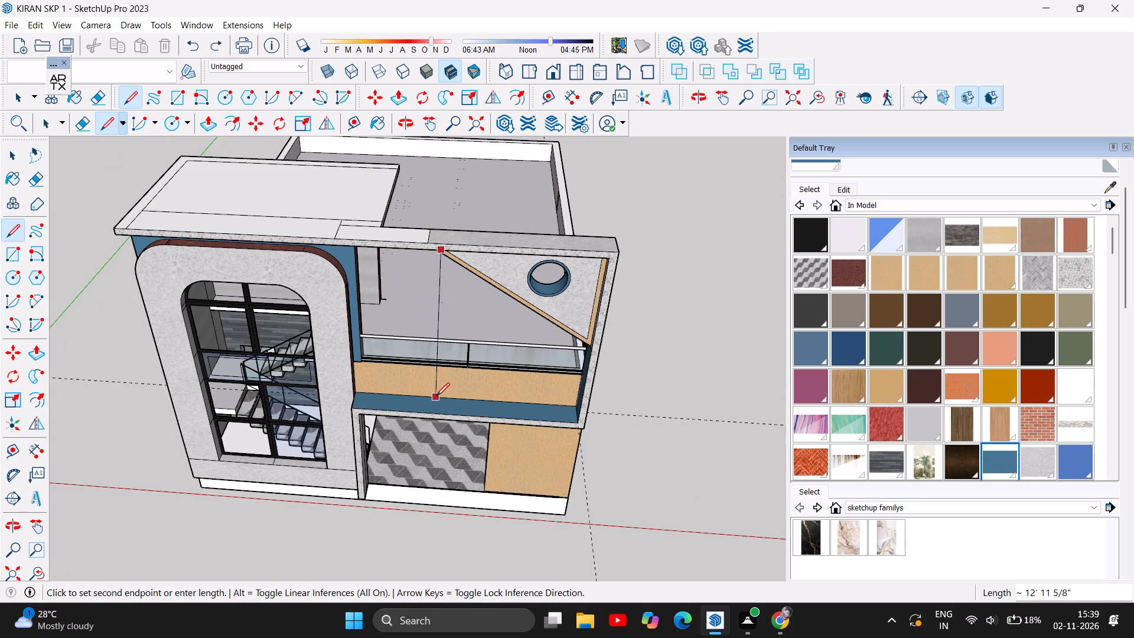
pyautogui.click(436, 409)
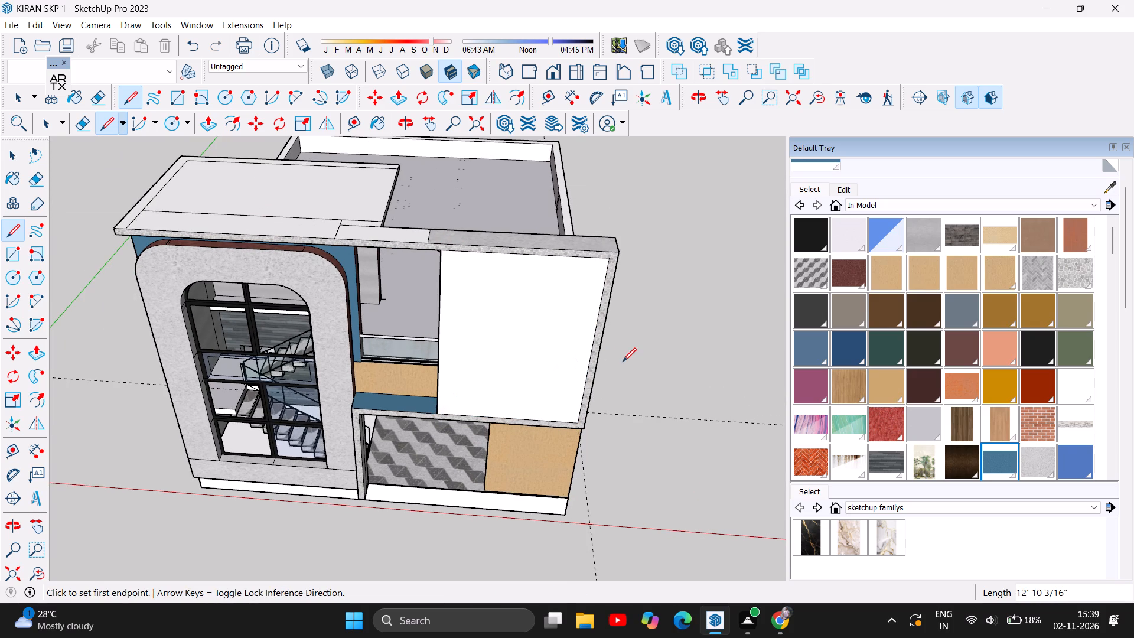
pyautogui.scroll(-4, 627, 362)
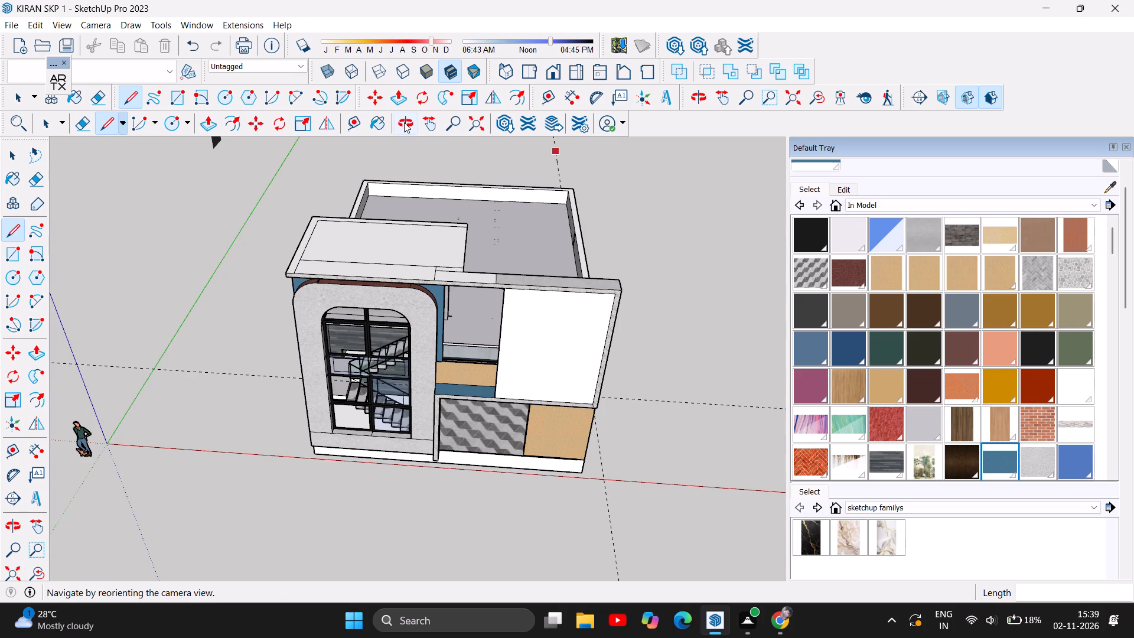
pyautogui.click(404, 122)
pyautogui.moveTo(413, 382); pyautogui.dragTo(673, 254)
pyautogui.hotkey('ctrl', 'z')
# Draw a 12' 10 3/16" vertical line from the balcony frame's lower front edge beside the arched surround to its top edge, closing the opening with a face.
pyautogui.moveTo(599, 285); pyautogui.dragTo(517, 281)
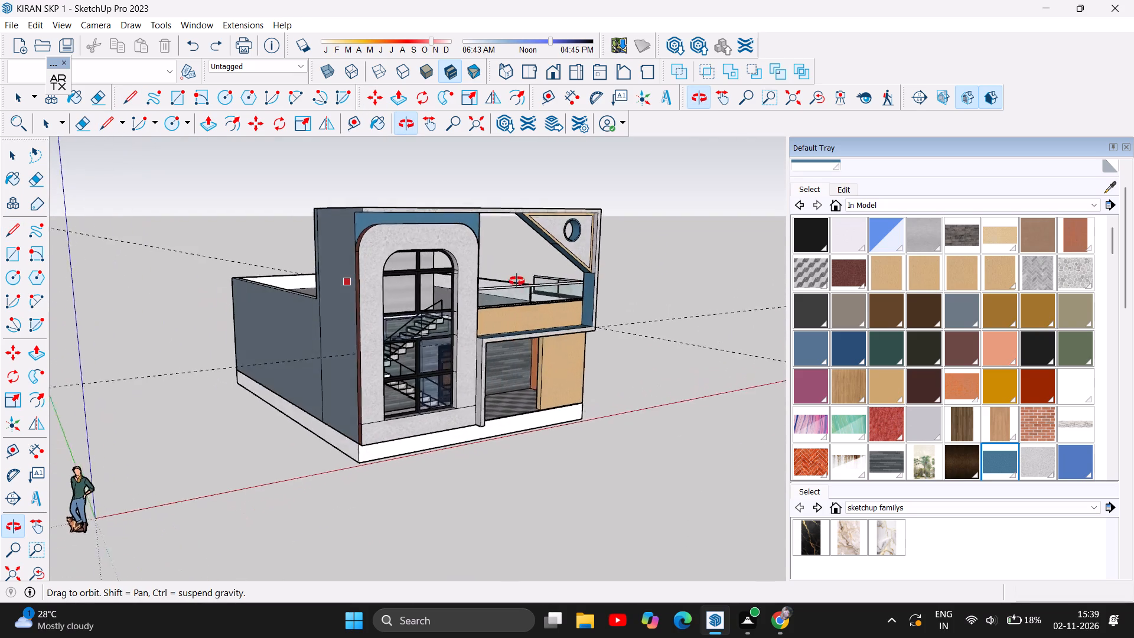
pyautogui.moveTo(517, 281); pyautogui.dragTo(503, 278)
pyautogui.scroll(3, 491, 269)
pyautogui.scroll(4, 549, 224)
pyautogui.scroll(1, 499, 229)
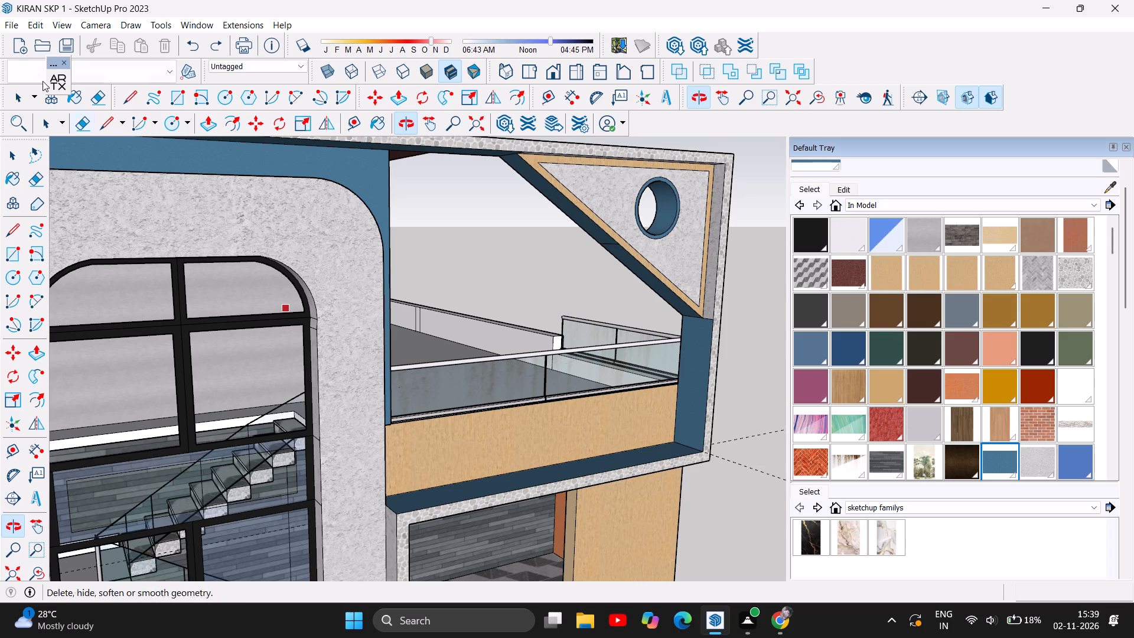
pyautogui.scroll(1, 0, 148)
pyautogui.click(129, 103)
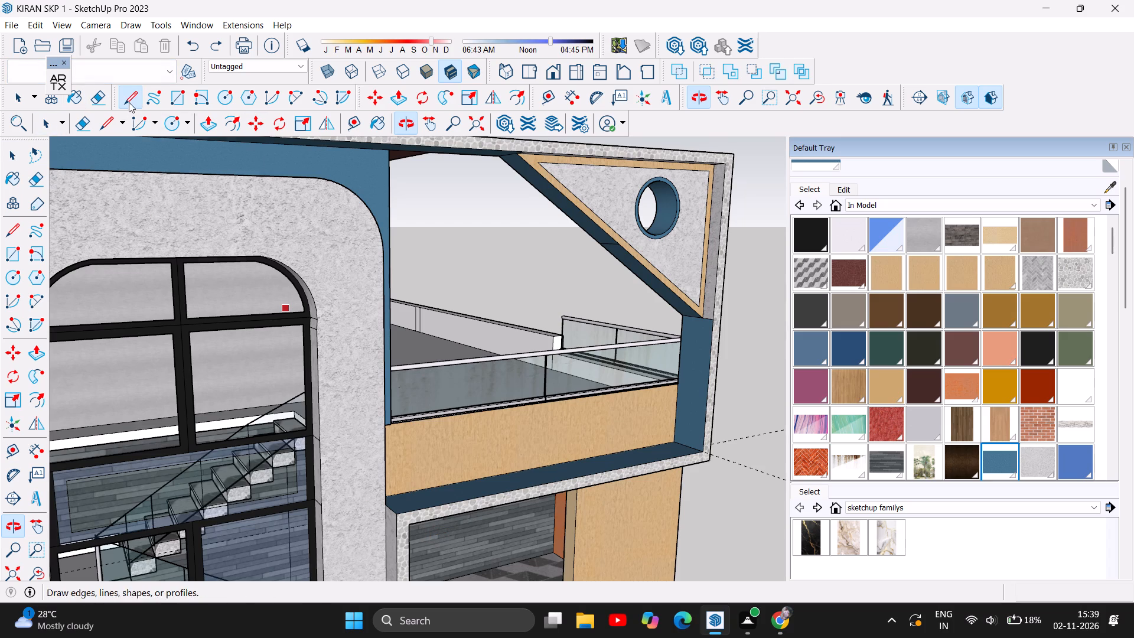
pyautogui.rightClick(132, 103)
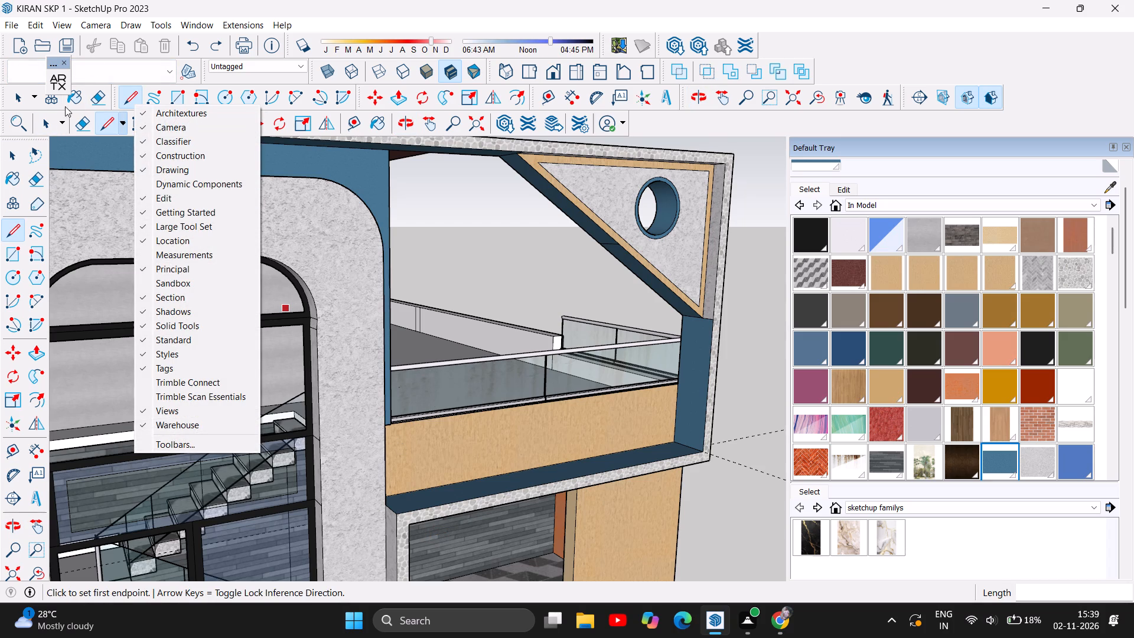
pyautogui.click(123, 98)
pyautogui.rightClick(425, 507)
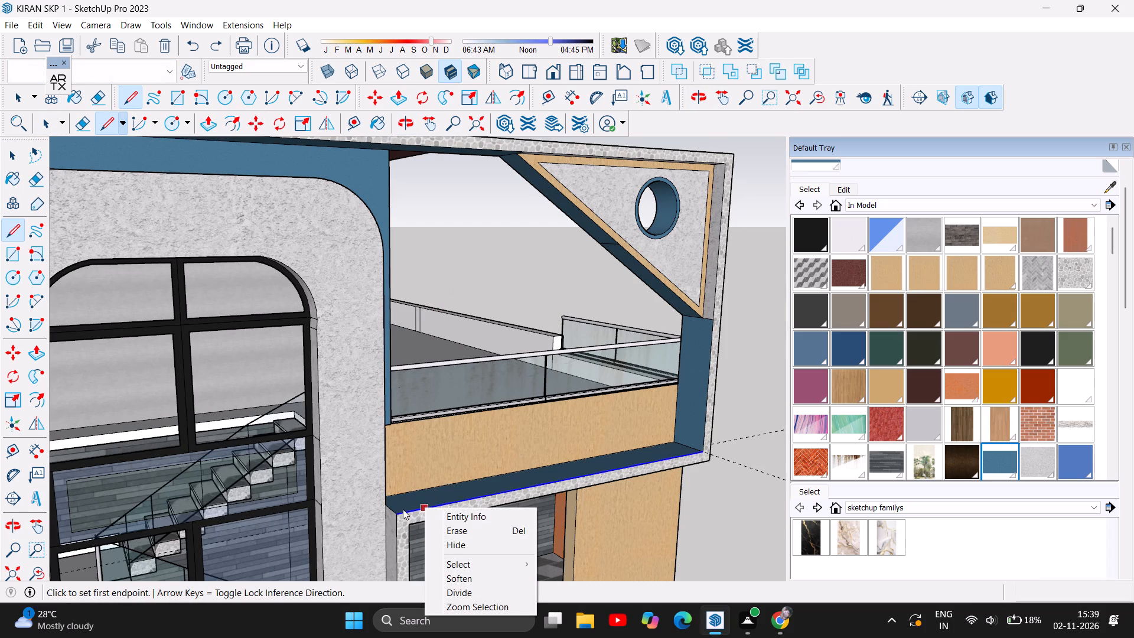
pyautogui.click(8, 150)
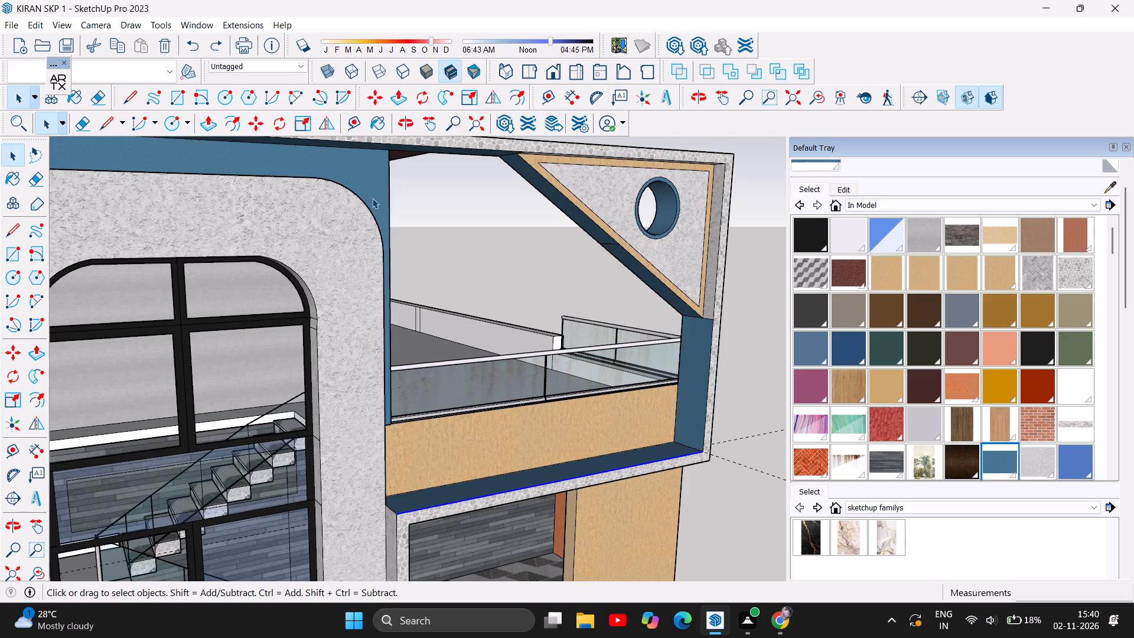
pyautogui.click(432, 201)
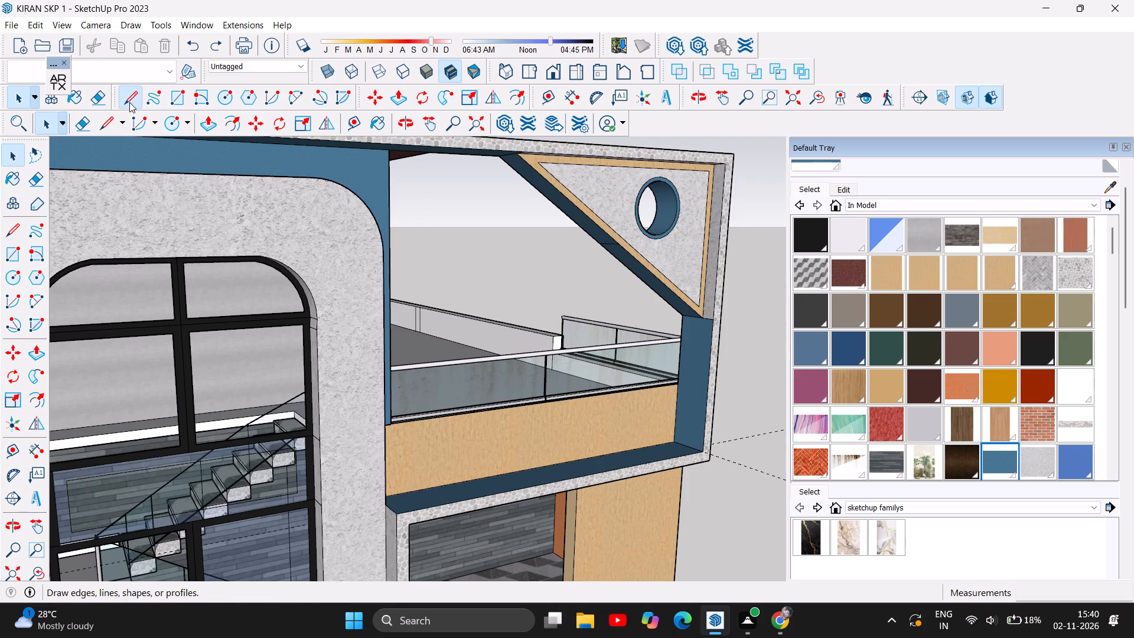
pyautogui.click(129, 102)
pyautogui.click(397, 515)
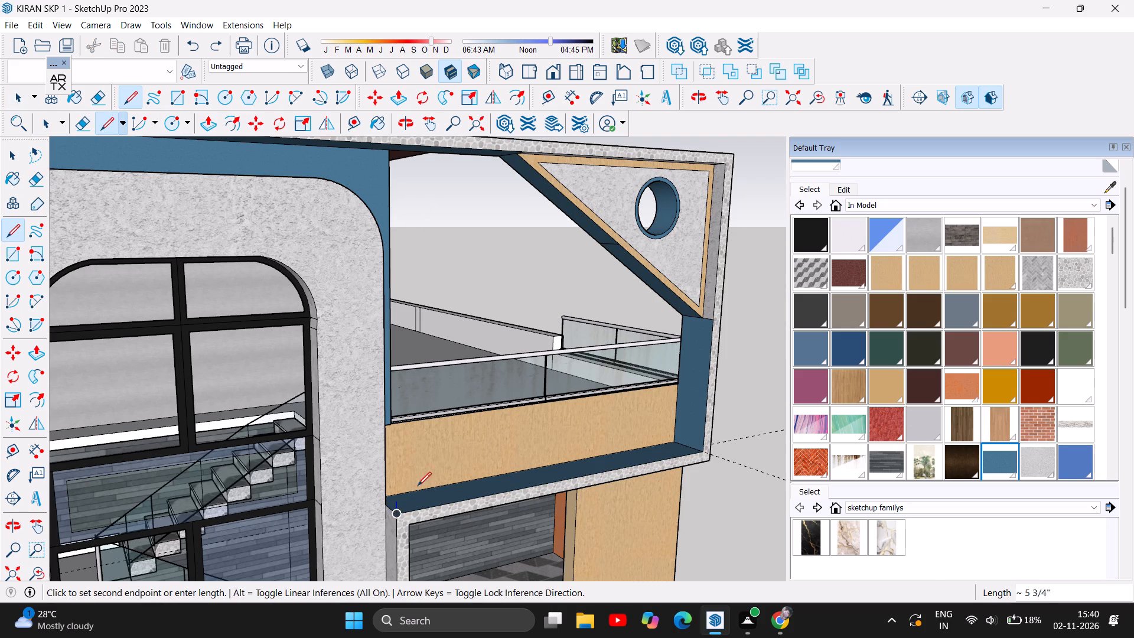
pyautogui.click(392, 145)
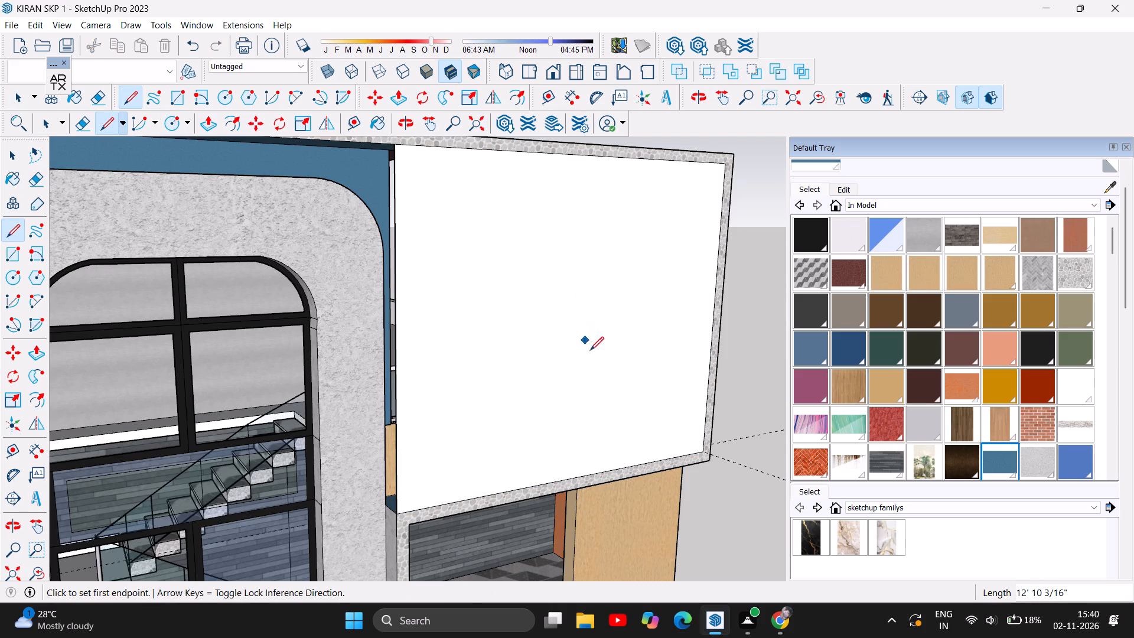
# Split the new balcony face with a 12' 10 3/16" vertical line and delete the part nearest the arched window.
pyautogui.scroll(-4, 410, 367)
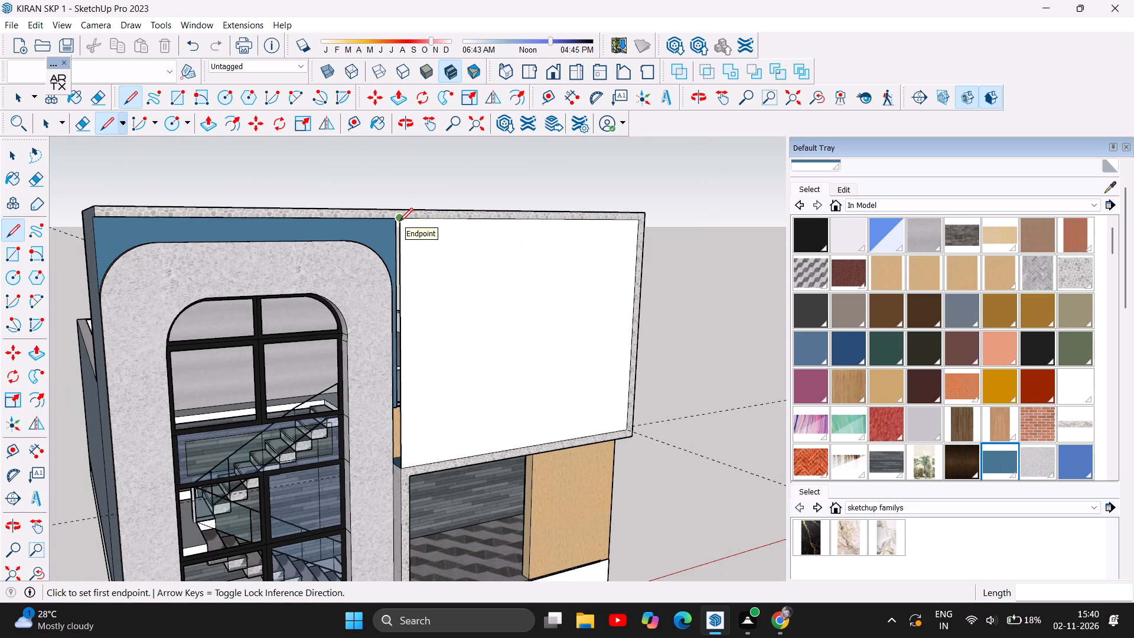
pyautogui.click(535, 220)
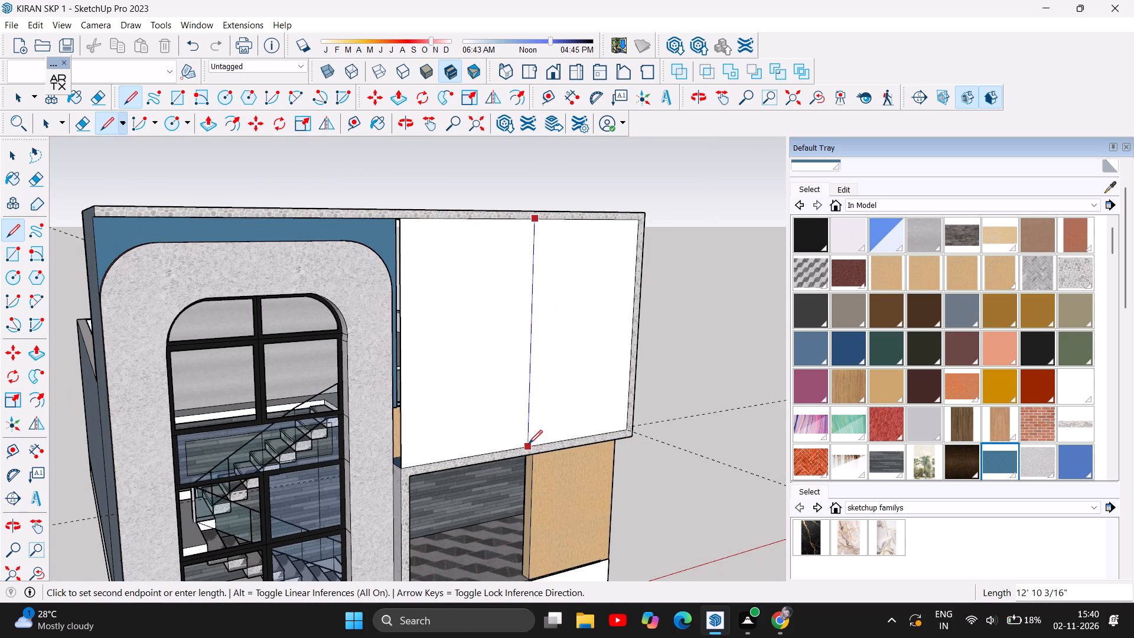
pyautogui.click(529, 444)
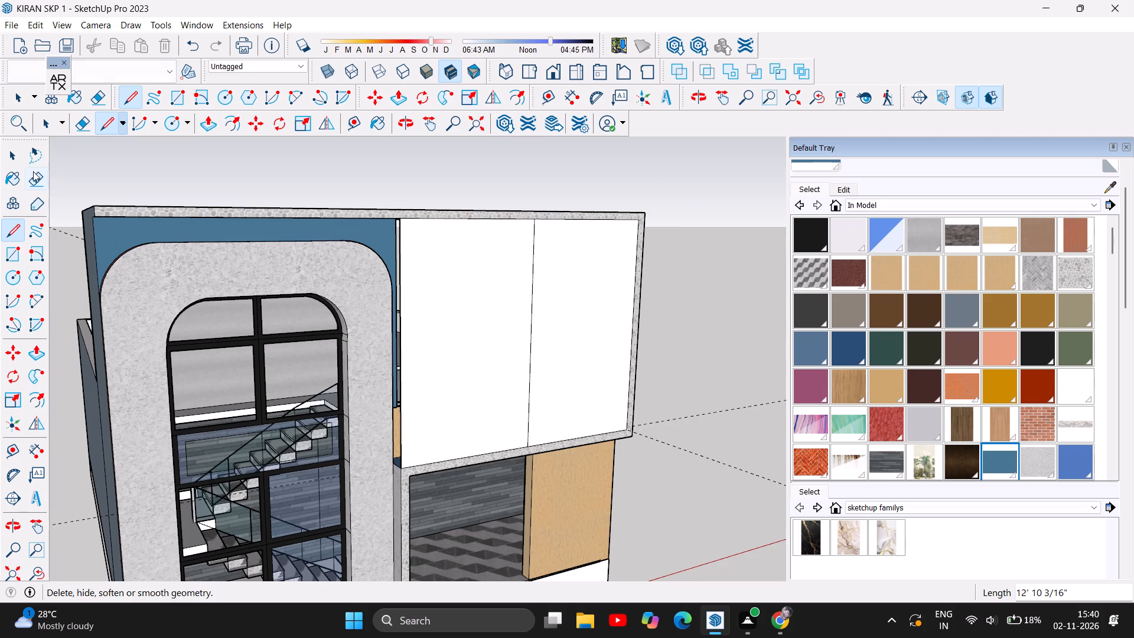
pyautogui.click(17, 161)
pyautogui.click(451, 314)
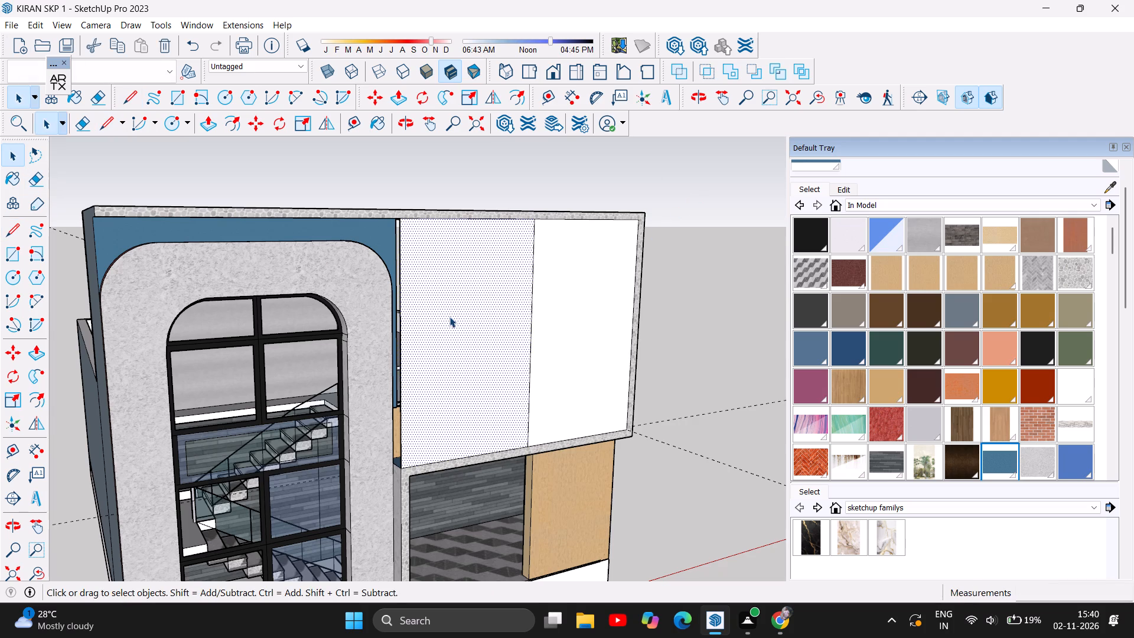
pyautogui.press('Delete')
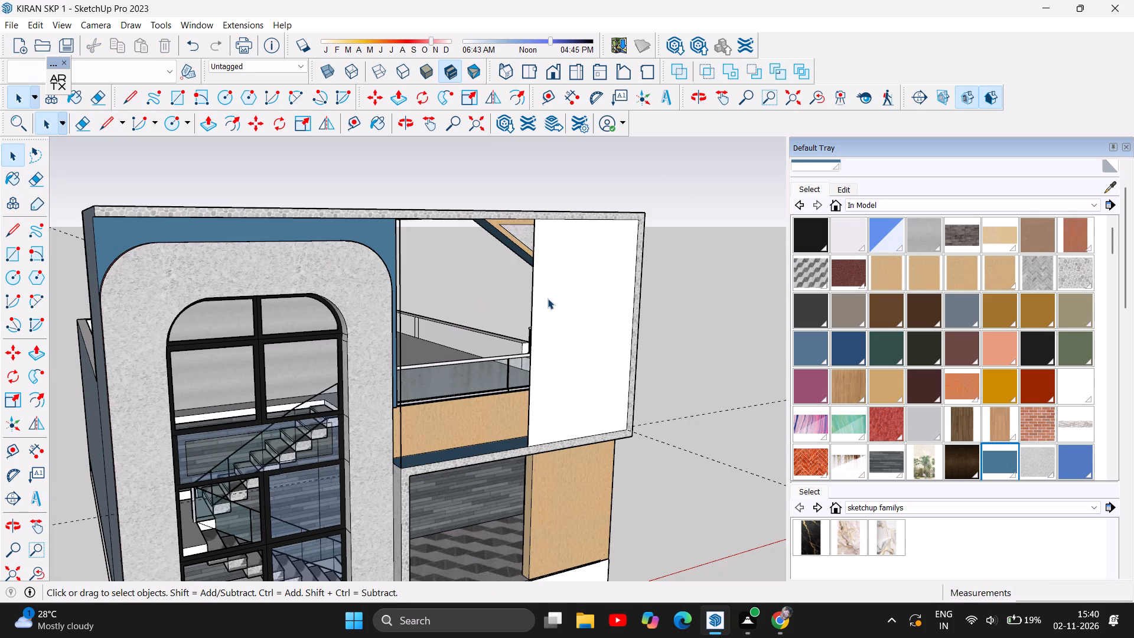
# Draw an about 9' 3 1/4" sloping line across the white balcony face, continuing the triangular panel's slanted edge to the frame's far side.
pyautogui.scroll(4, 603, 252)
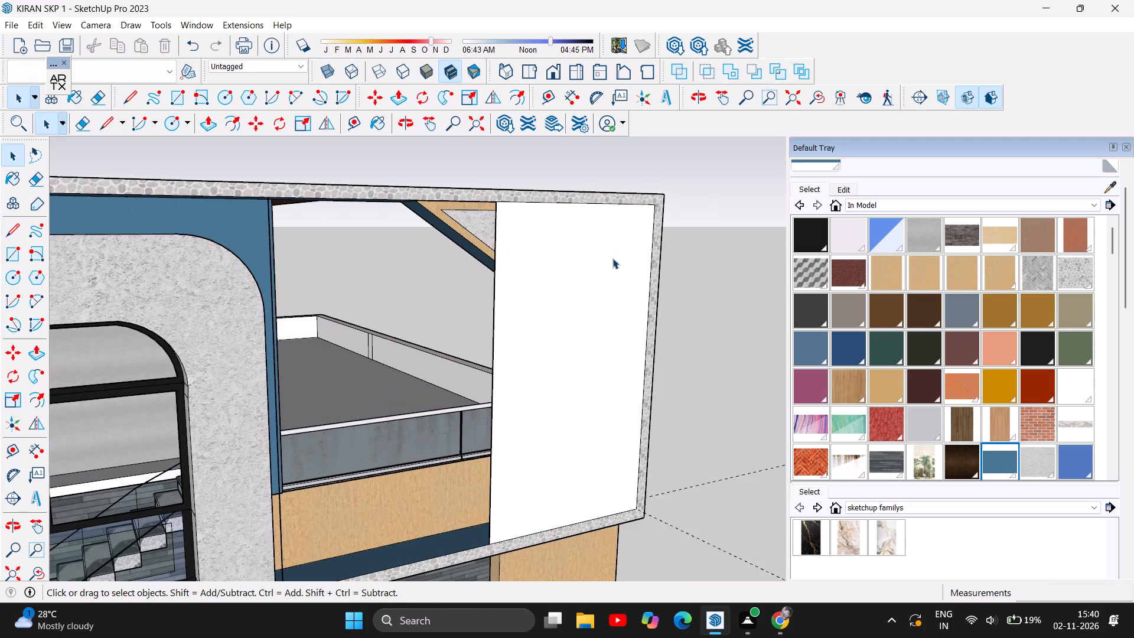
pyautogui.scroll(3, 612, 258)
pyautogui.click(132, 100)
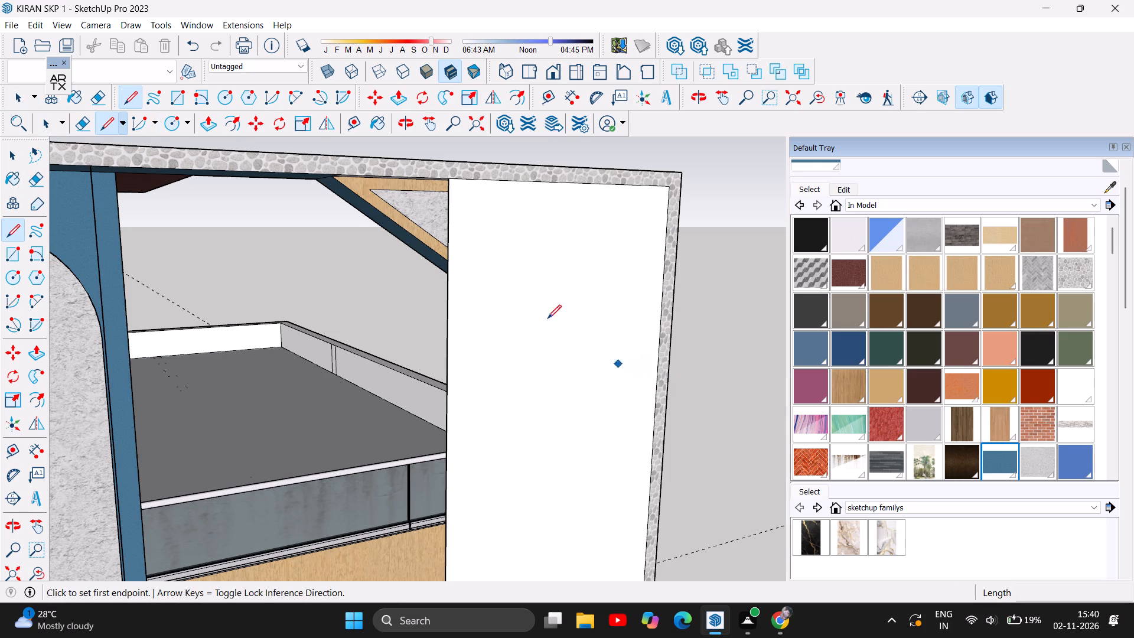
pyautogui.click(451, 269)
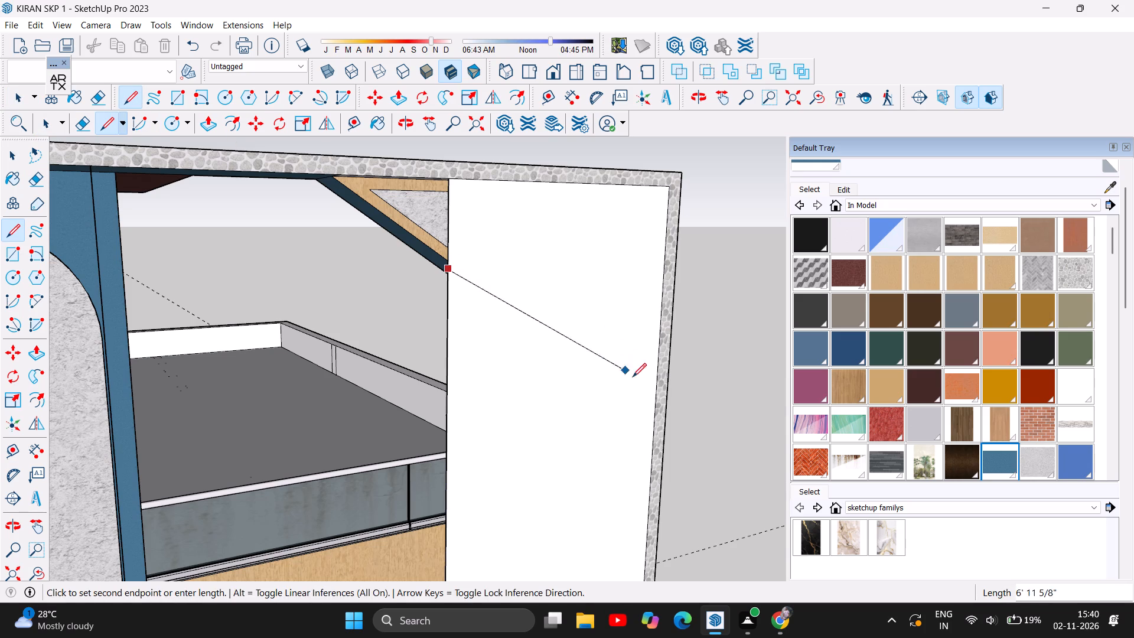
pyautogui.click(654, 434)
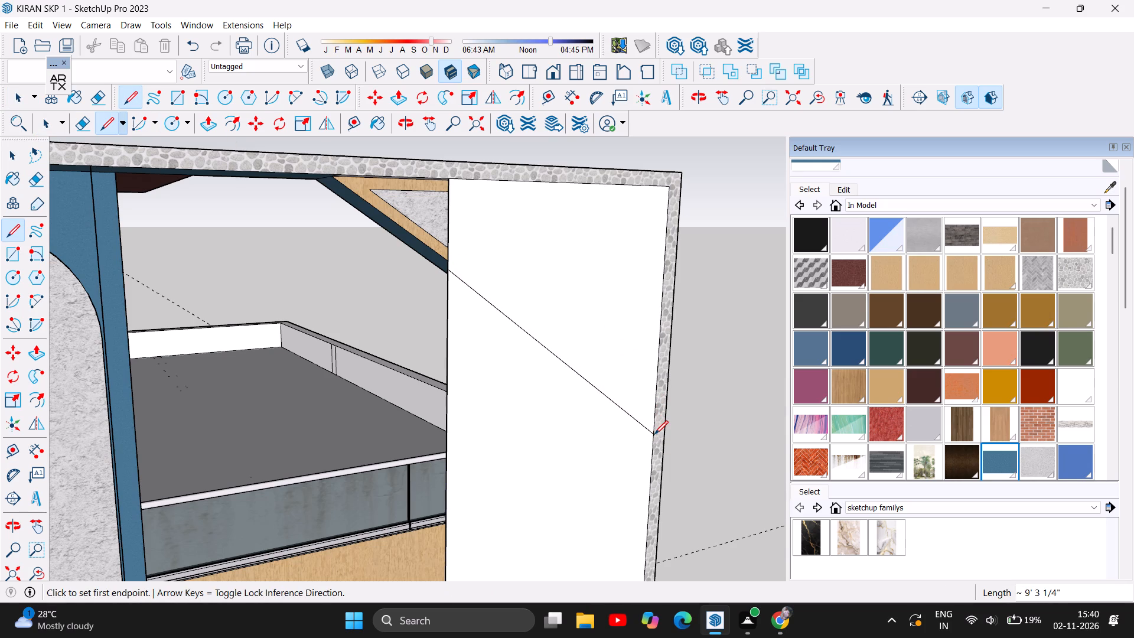
# Delete the white face below the sloping line and the vertical edge left crossing the balcony opening.
pyautogui.scroll(-2, 558, 239)
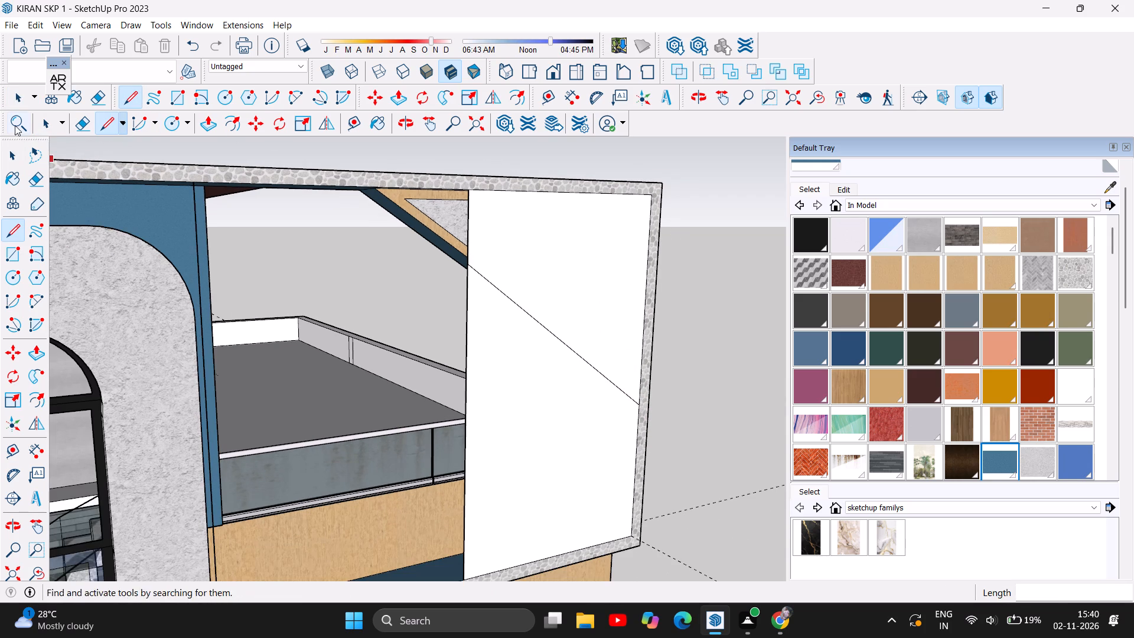
pyautogui.click(13, 167)
pyautogui.click(528, 408)
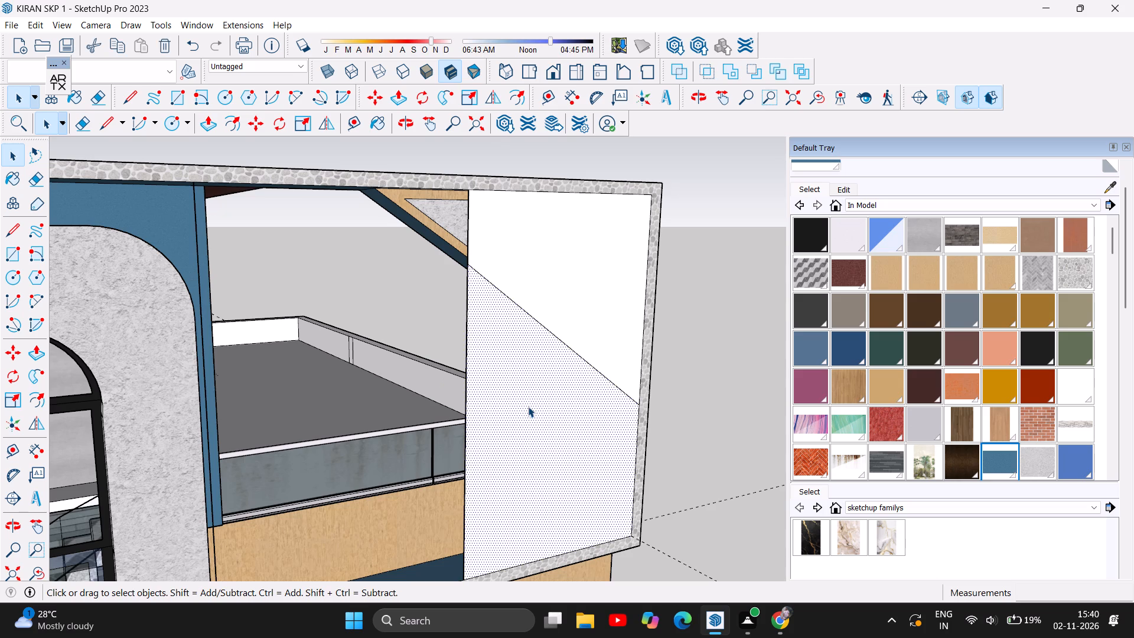
pyautogui.press('Delete')
pyautogui.moveTo(503, 367); pyautogui.dragTo(477, 373)
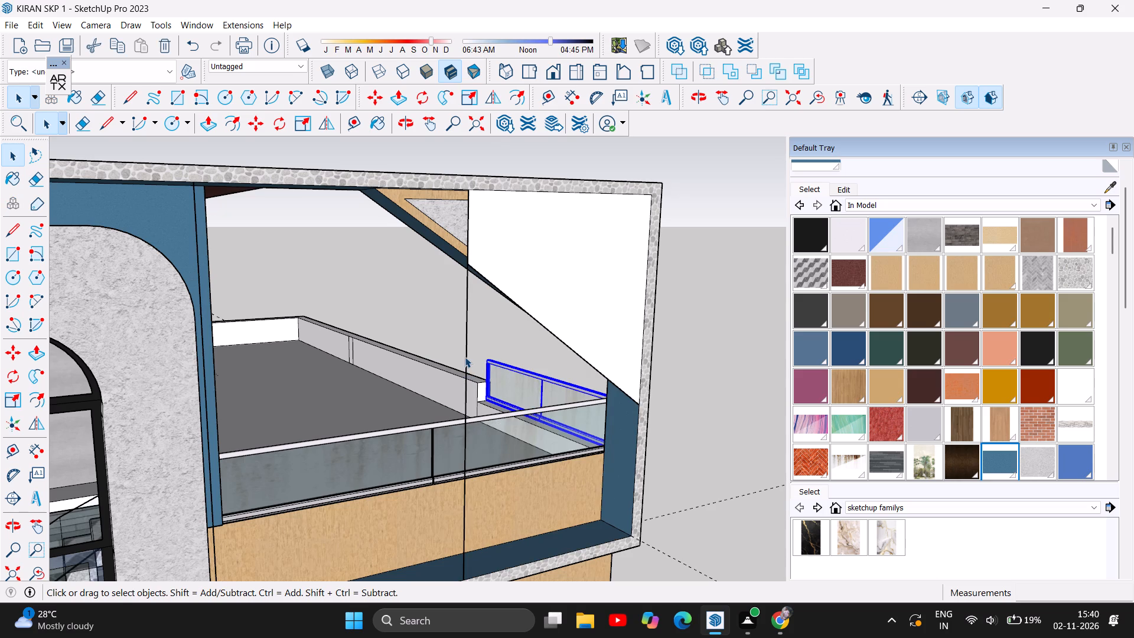
pyautogui.click(465, 356)
pyautogui.press('Delete')
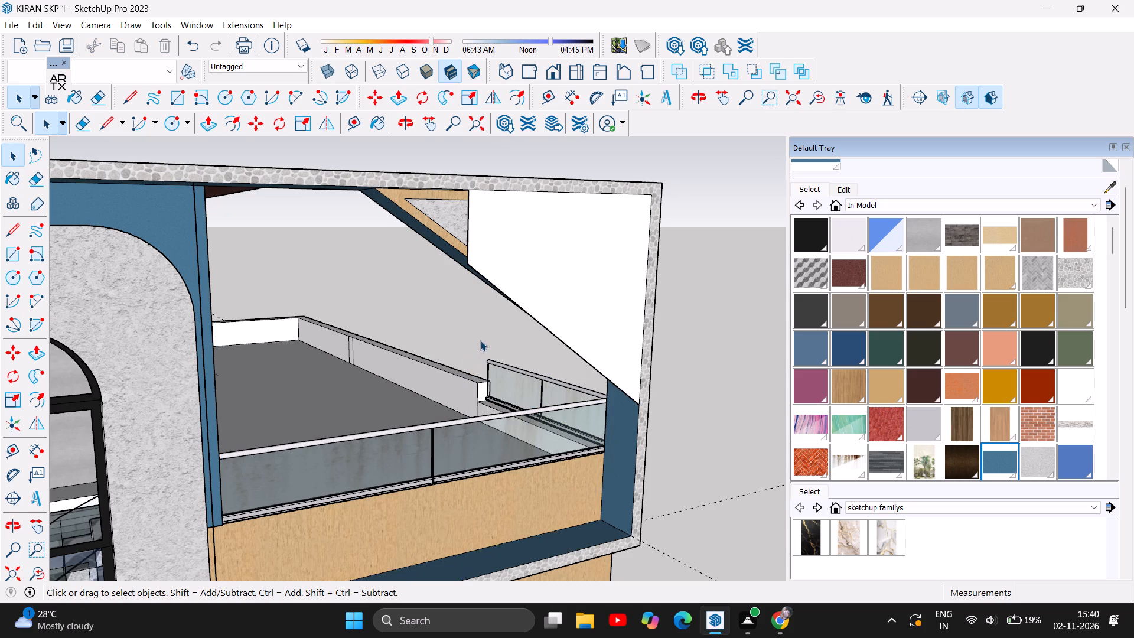
# Remove the remaining white face covering the triangular panel by deleting its vertical edge, and delete the leftover sloping line.
pyautogui.scroll(-5, 480, 340)
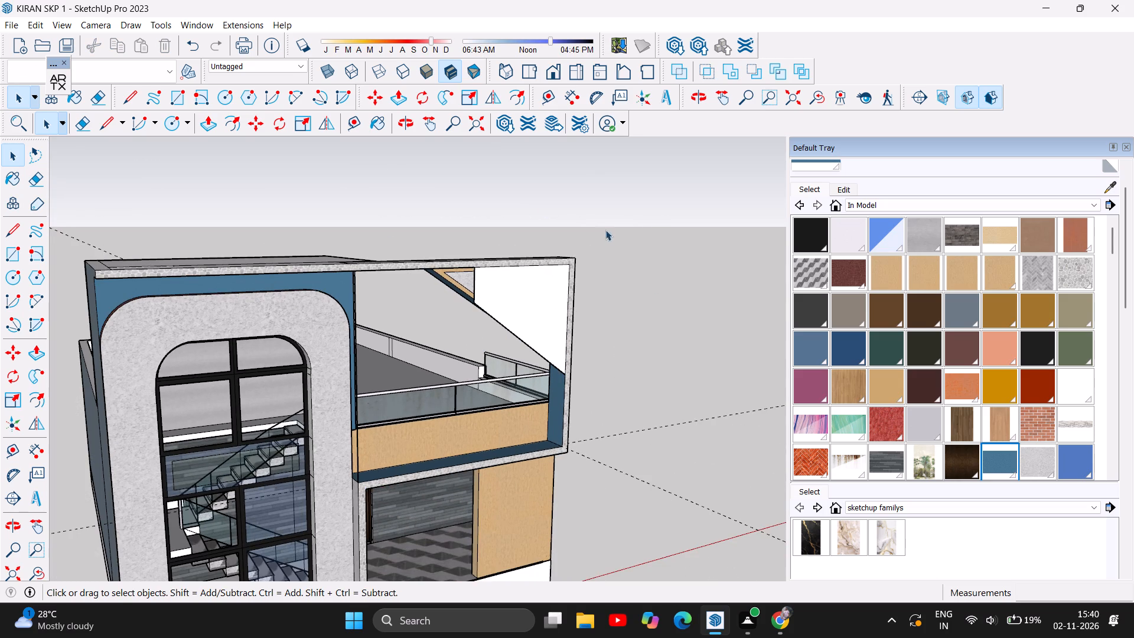
pyautogui.scroll(3, 668, 315)
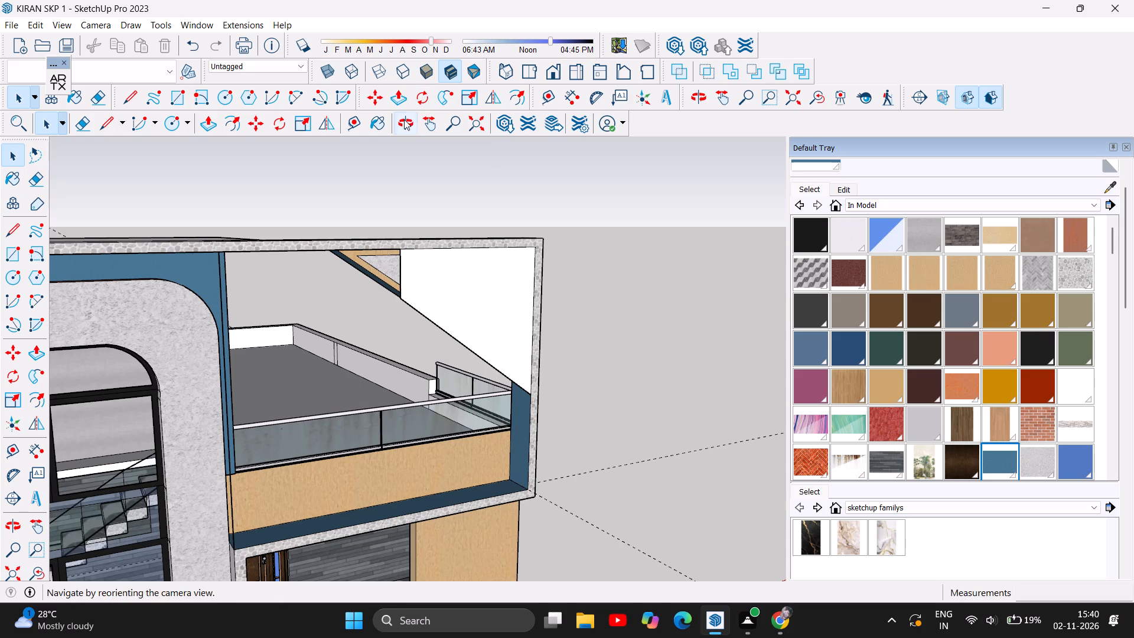
pyautogui.click(404, 119)
pyautogui.moveTo(514, 218); pyautogui.dragTo(451, 206)
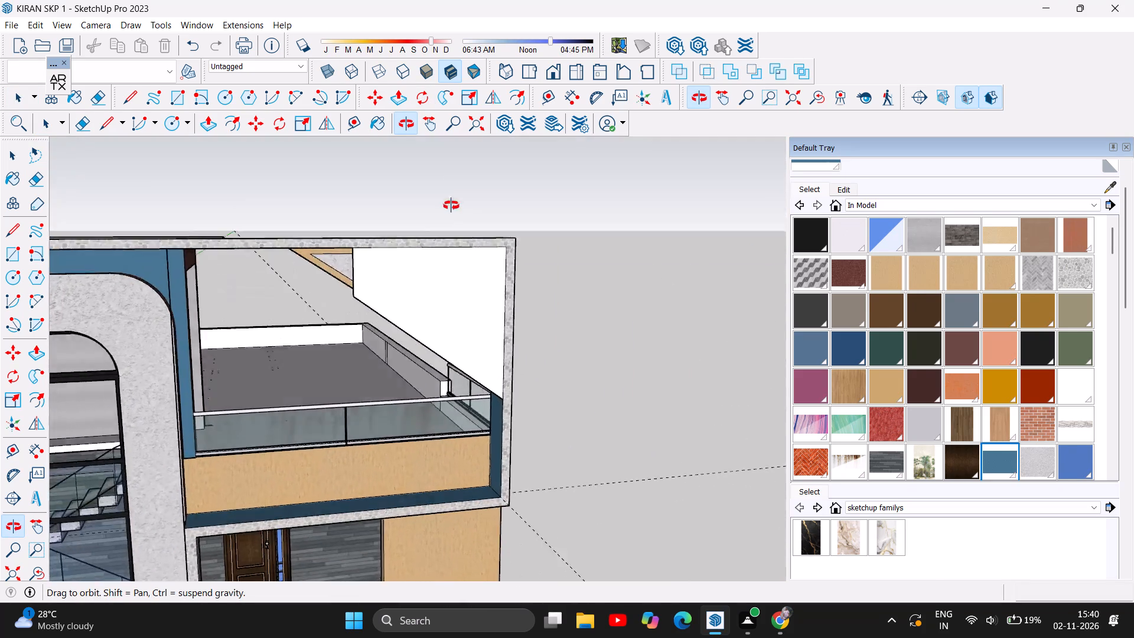
pyautogui.moveTo(451, 206); pyautogui.dragTo(589, 183)
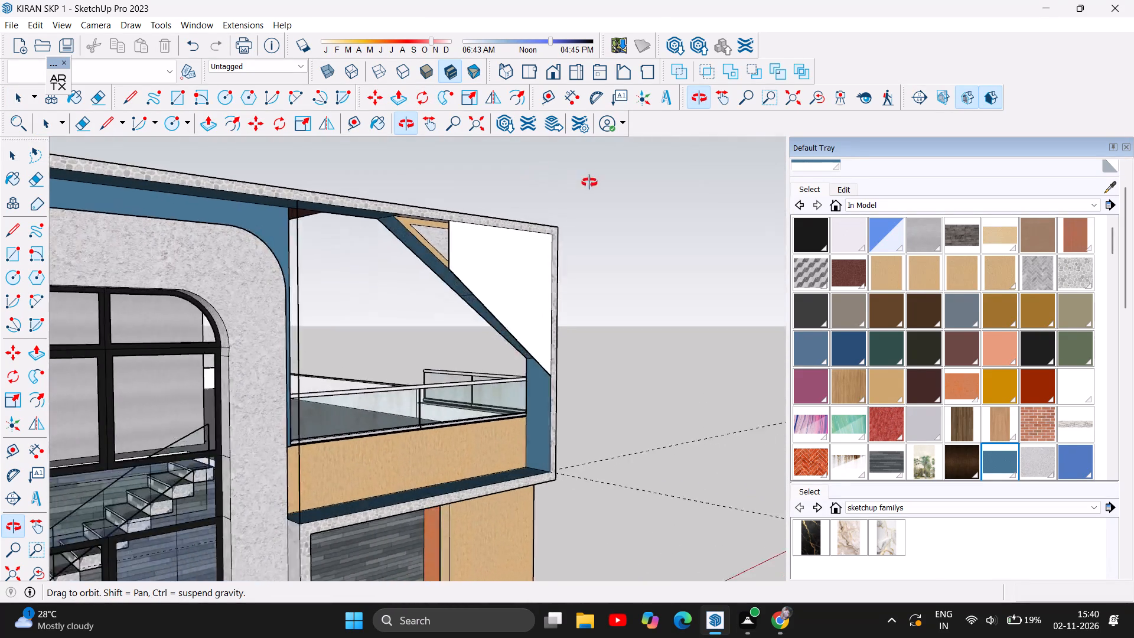
pyautogui.moveTo(589, 183); pyautogui.dragTo(468, 213)
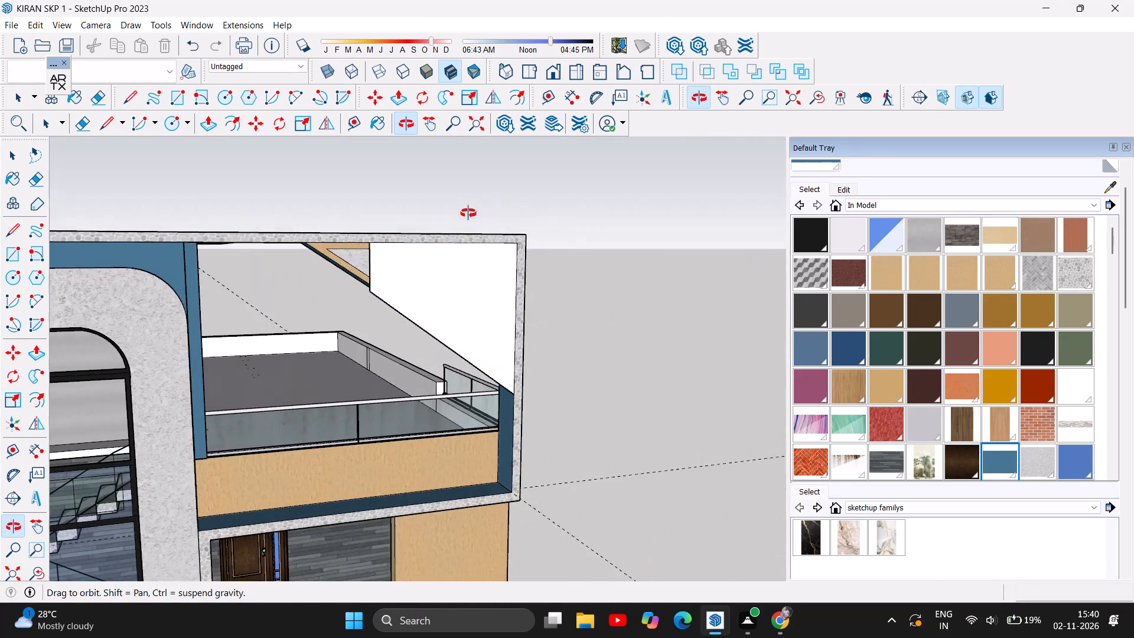
pyautogui.moveTo(468, 213); pyautogui.dragTo(465, 214)
pyautogui.scroll(2, 471, 284)
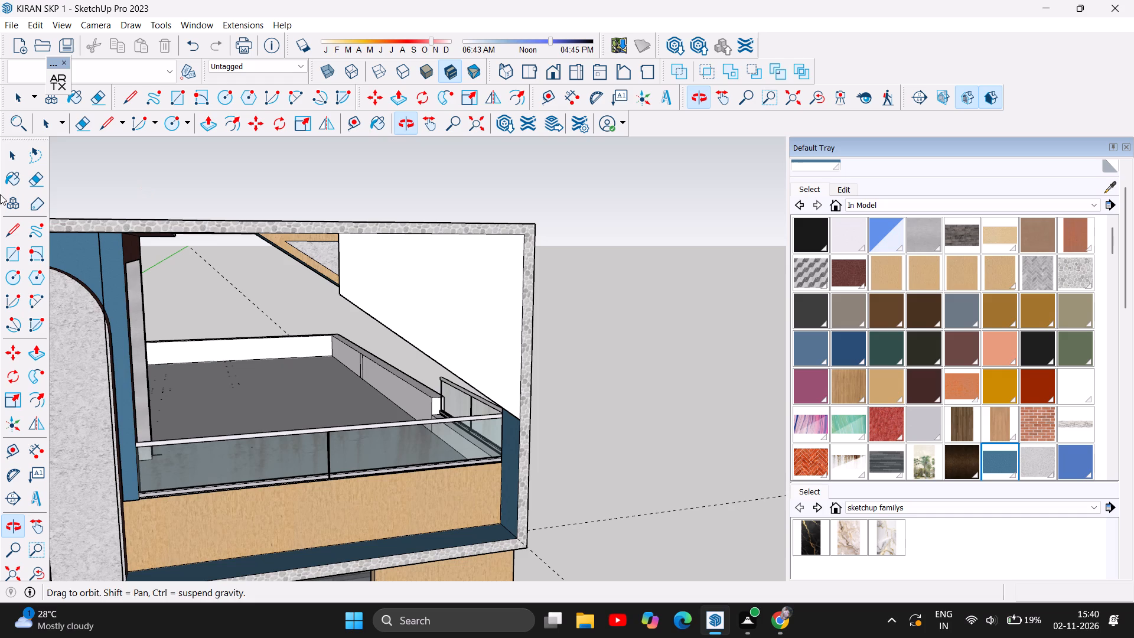
pyautogui.click(10, 156)
pyautogui.click(338, 268)
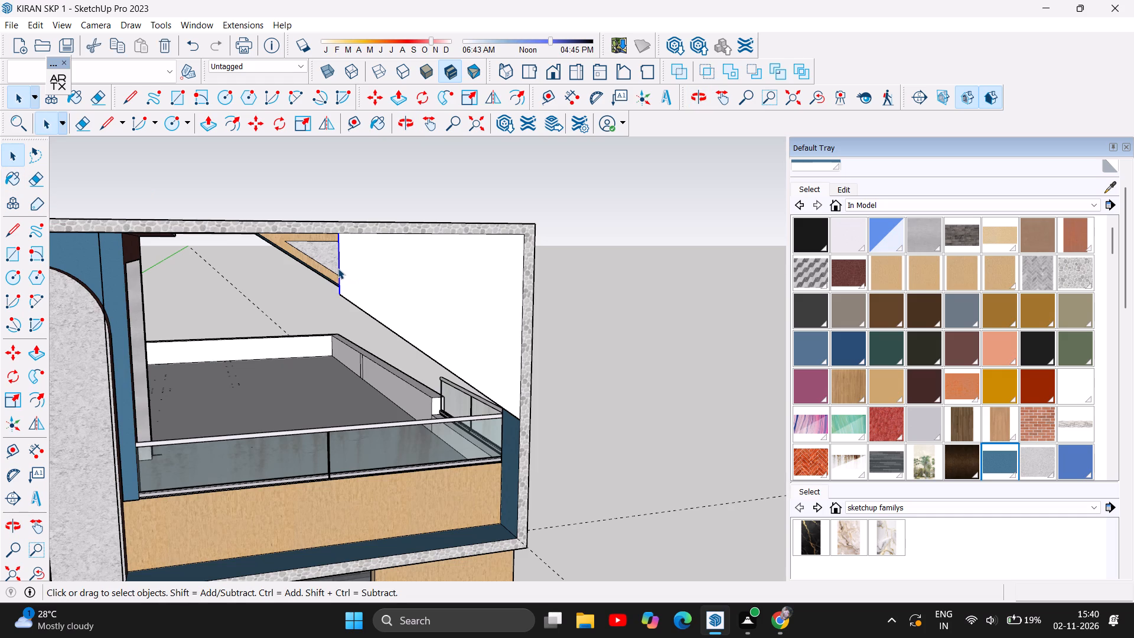
pyautogui.press('Delete')
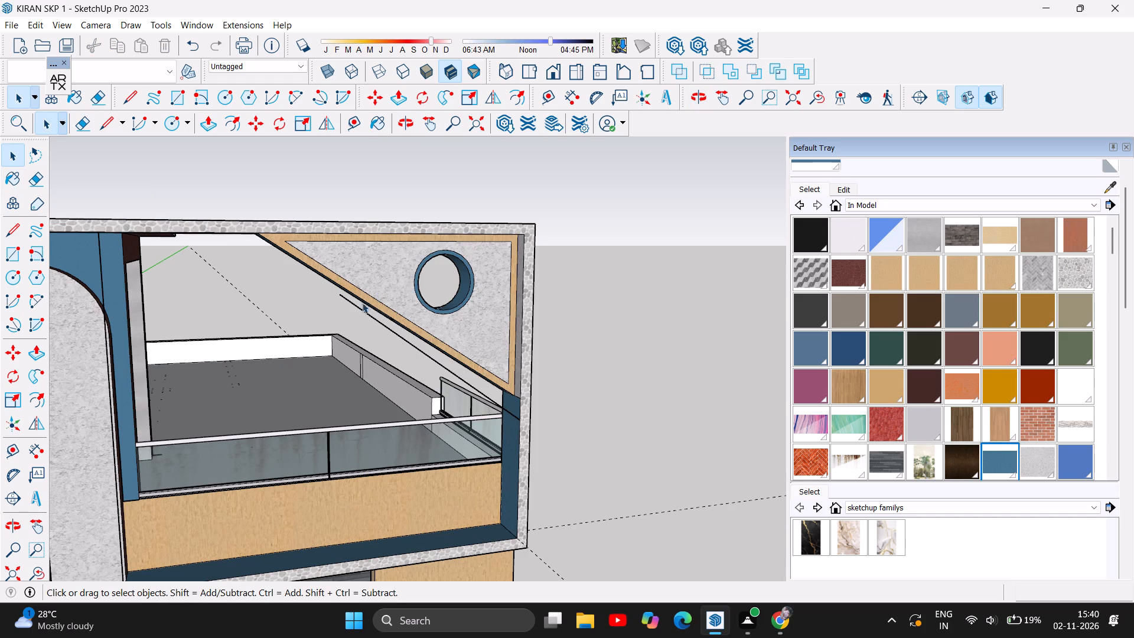
pyautogui.click(357, 308)
pyautogui.press('Delete')
# Examine the balcony's wood parapet, glass railing and blue frame lining around the opening.
pyautogui.scroll(-9, 366, 303)
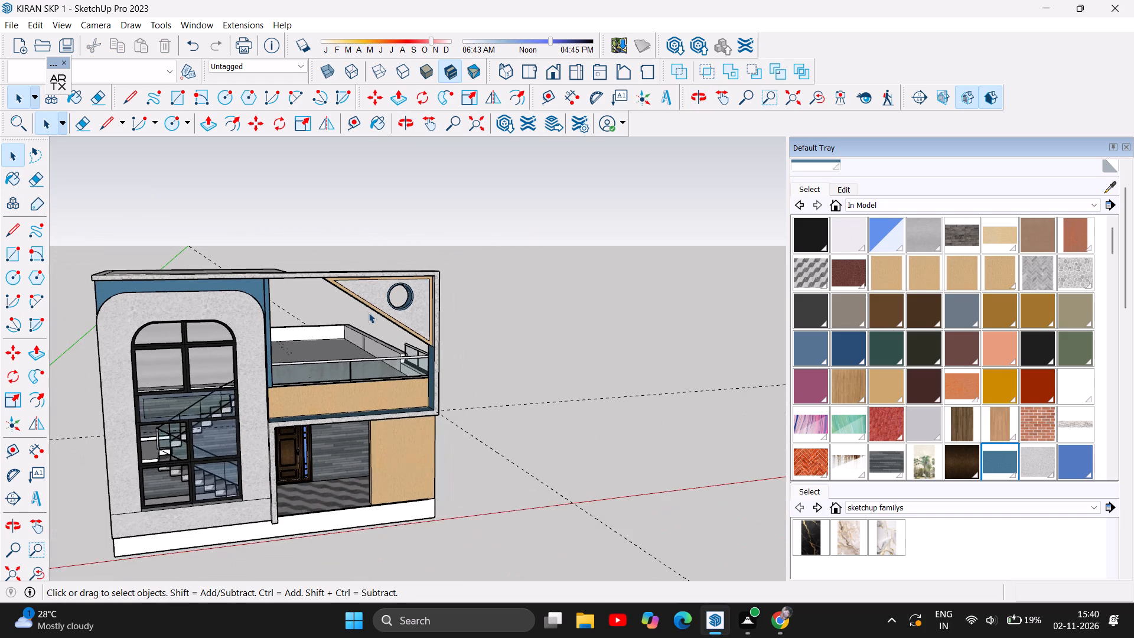
pyautogui.scroll(6, 333, 386)
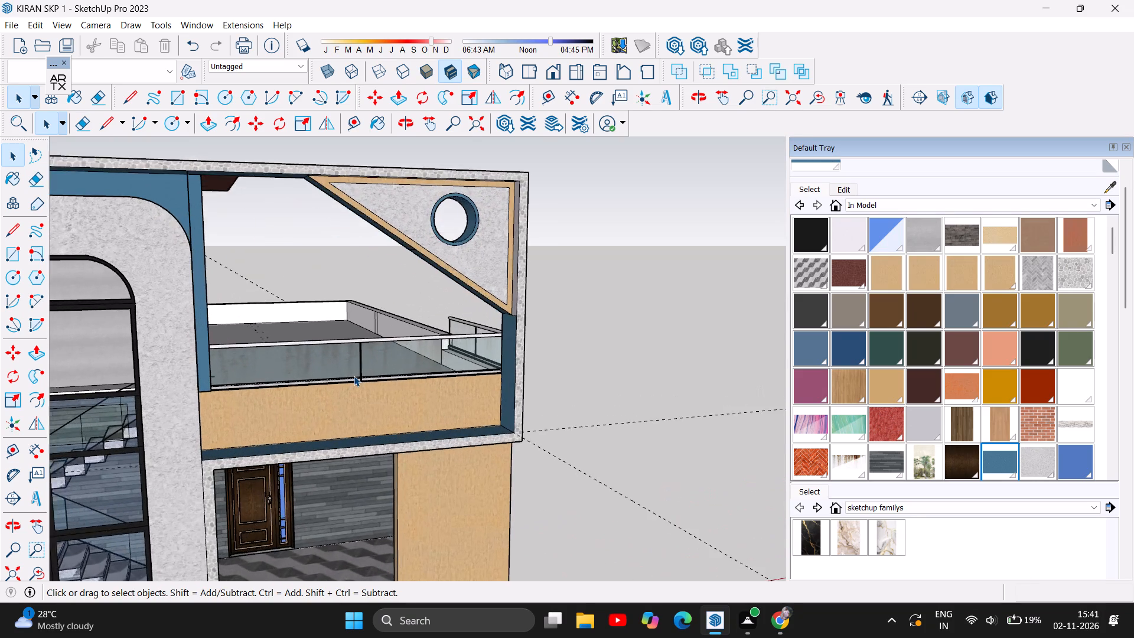
pyautogui.scroll(5, 354, 376)
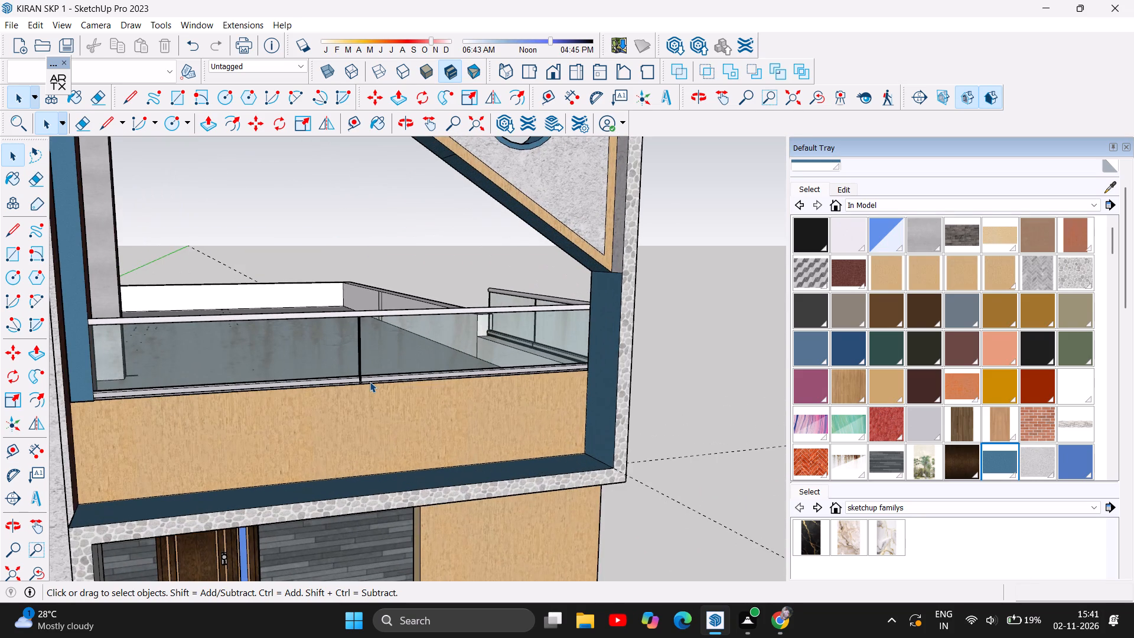
pyautogui.scroll(1, 370, 382)
pyautogui.scroll(-4, 317, 371)
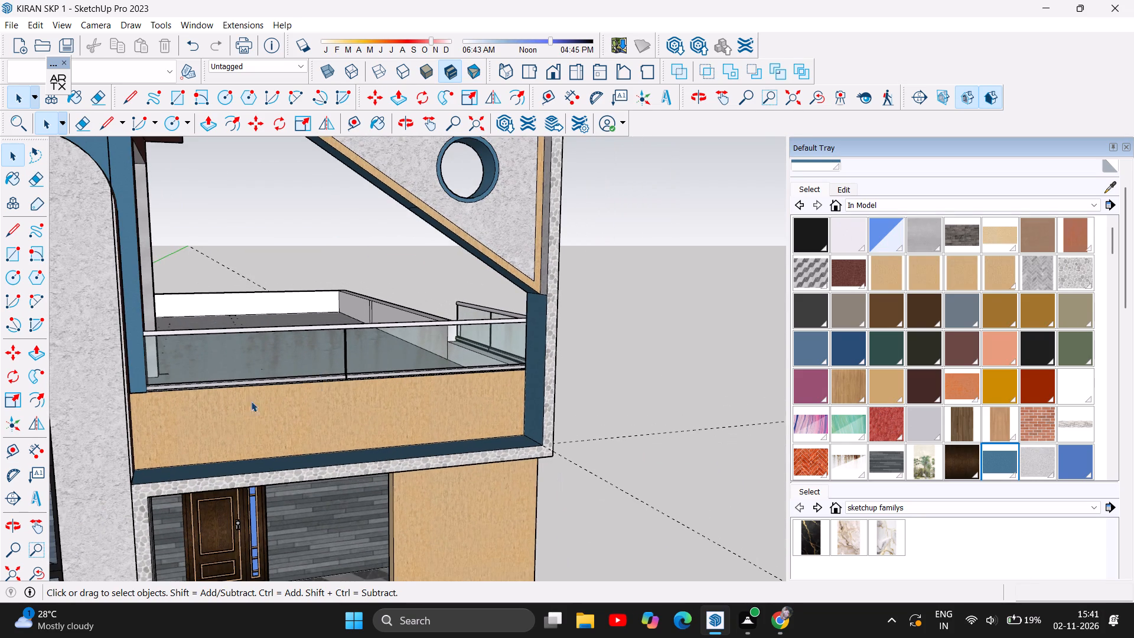
pyautogui.scroll(4, 106, 410)
pyautogui.scroll(3, 222, 410)
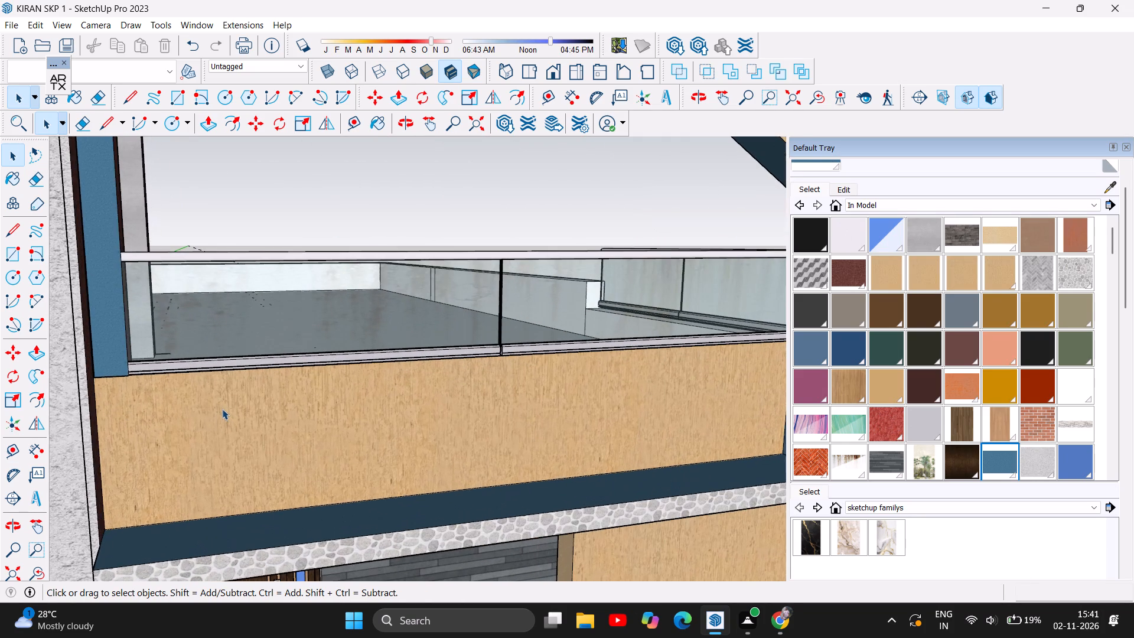
pyautogui.scroll(1, 204, 402)
pyautogui.scroll(-8, 191, 408)
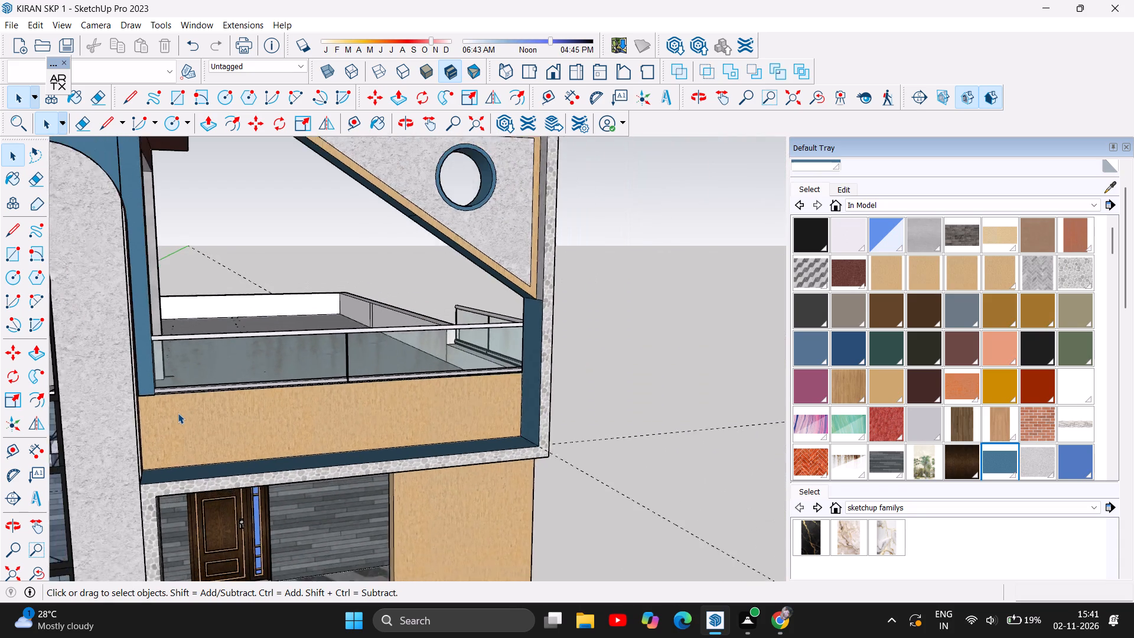
pyautogui.scroll(-5, 178, 413)
pyautogui.scroll(7, 159, 438)
pyautogui.scroll(-7, 204, 434)
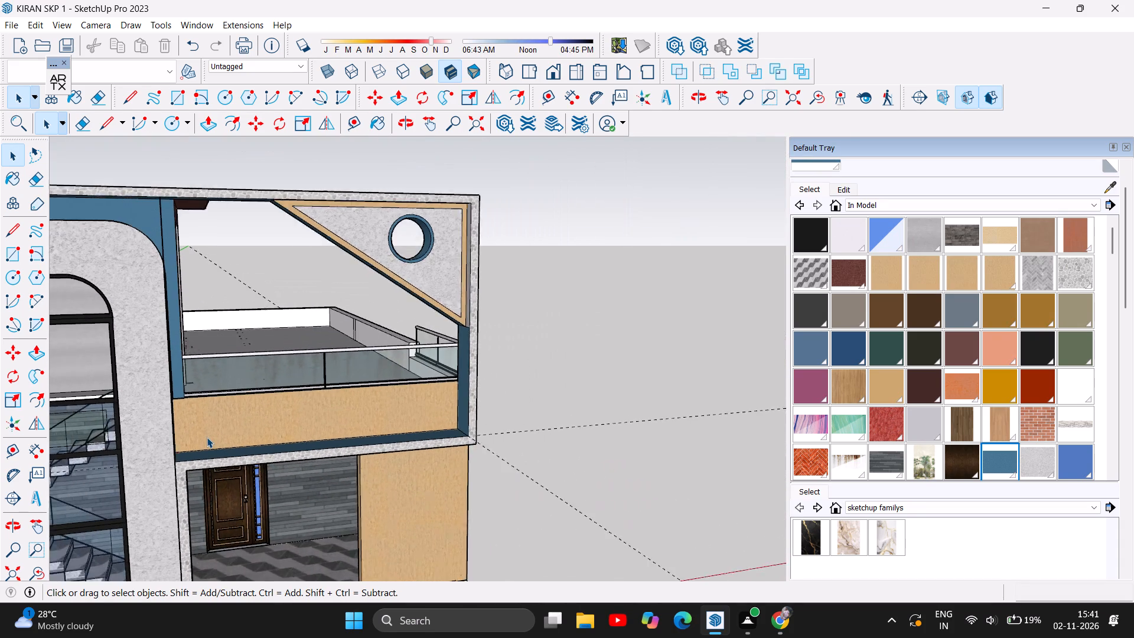
pyautogui.scroll(-3, 207, 437)
pyautogui.scroll(-3, 367, 400)
pyautogui.scroll(1, 370, 399)
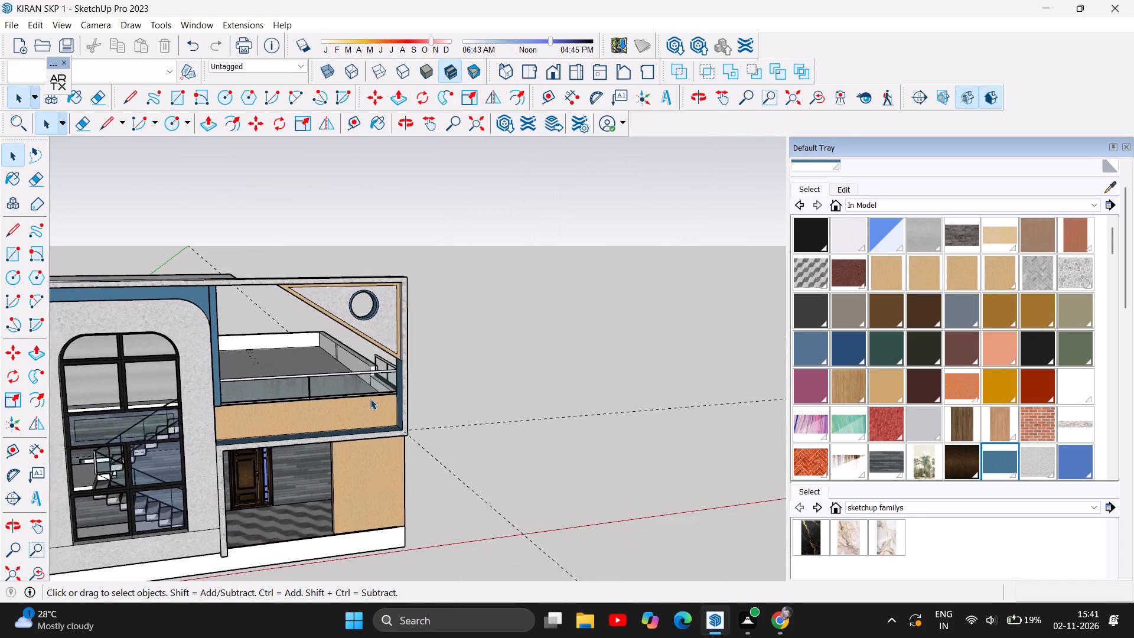
pyautogui.scroll(4, 370, 399)
pyautogui.scroll(1, 188, 415)
pyautogui.moveTo(125, 409); pyautogui.dragTo(103, 473)
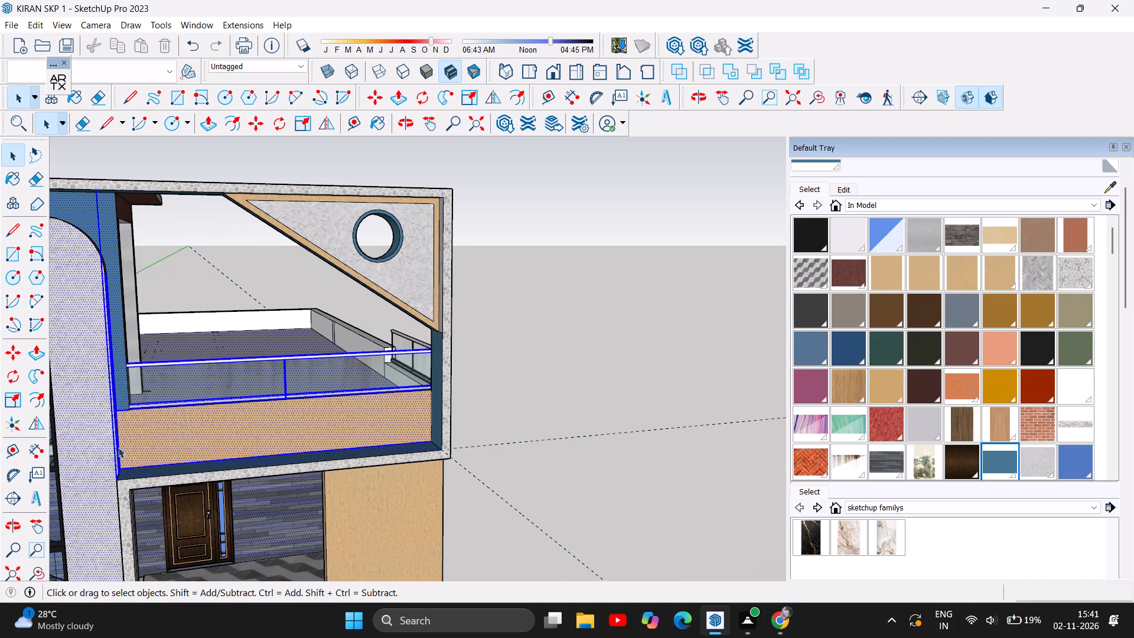
pyautogui.click(523, 363)
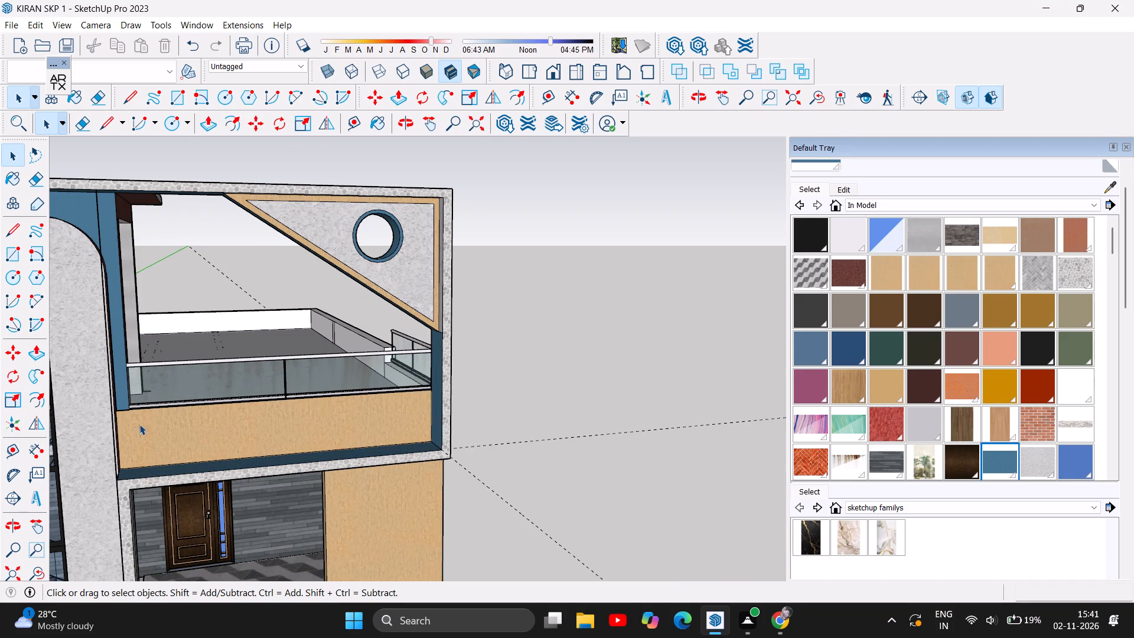
# Examine the balcony's front glass railing up close and where it meets the frame at both ends.
pyautogui.scroll(8, 177, 406)
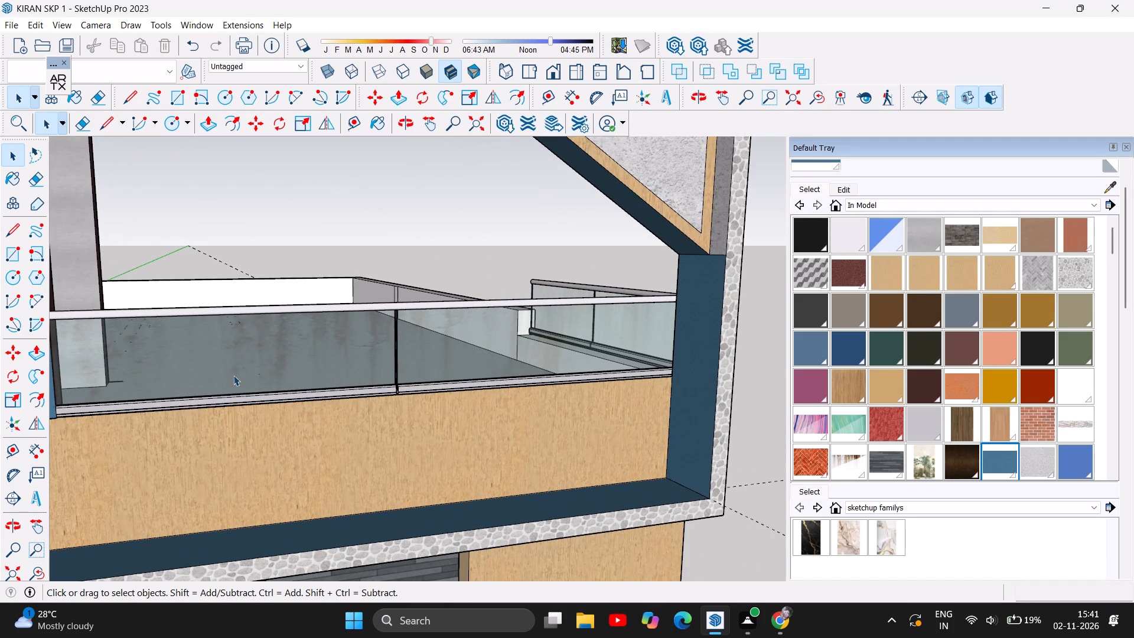
pyautogui.click(246, 365)
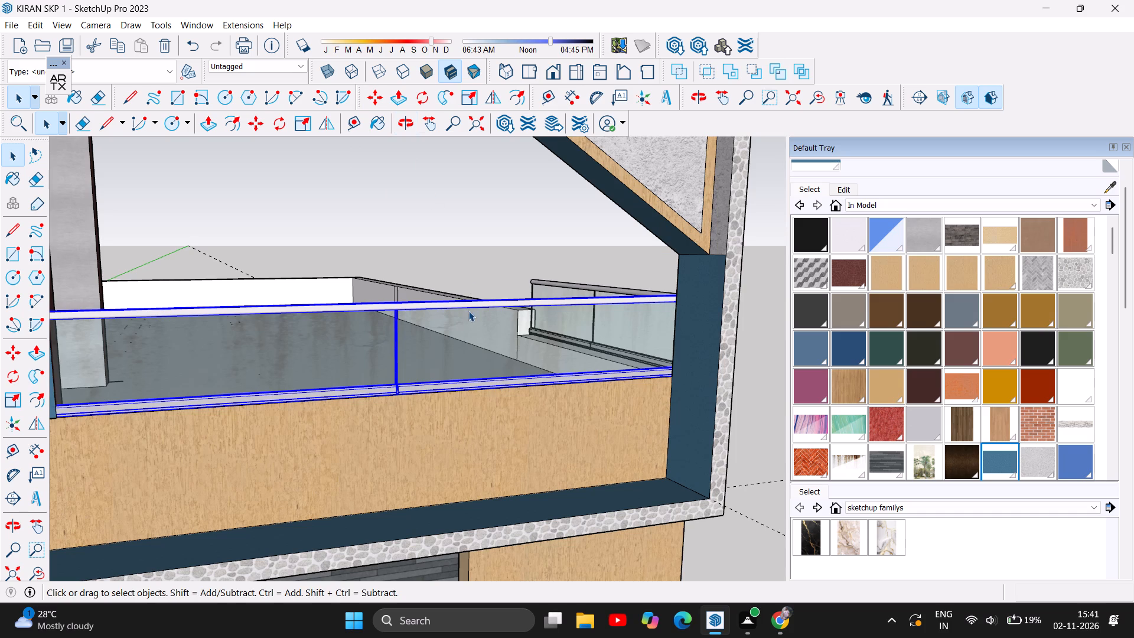
pyautogui.scroll(-3, 520, 341)
pyautogui.scroll(4, 472, 328)
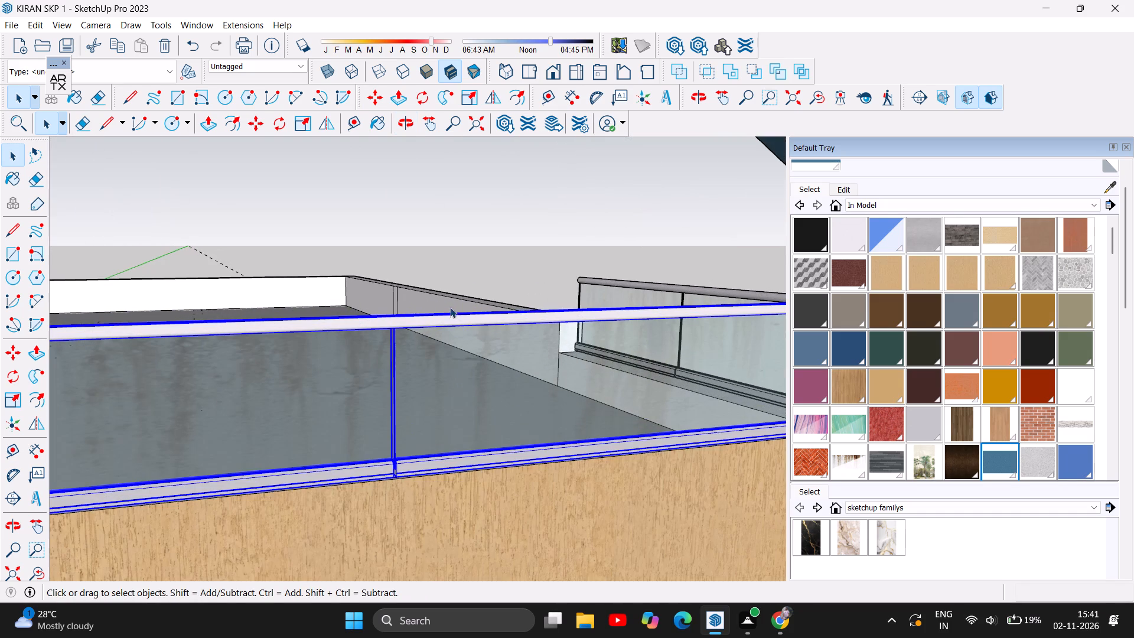
pyautogui.scroll(-4, 530, 418)
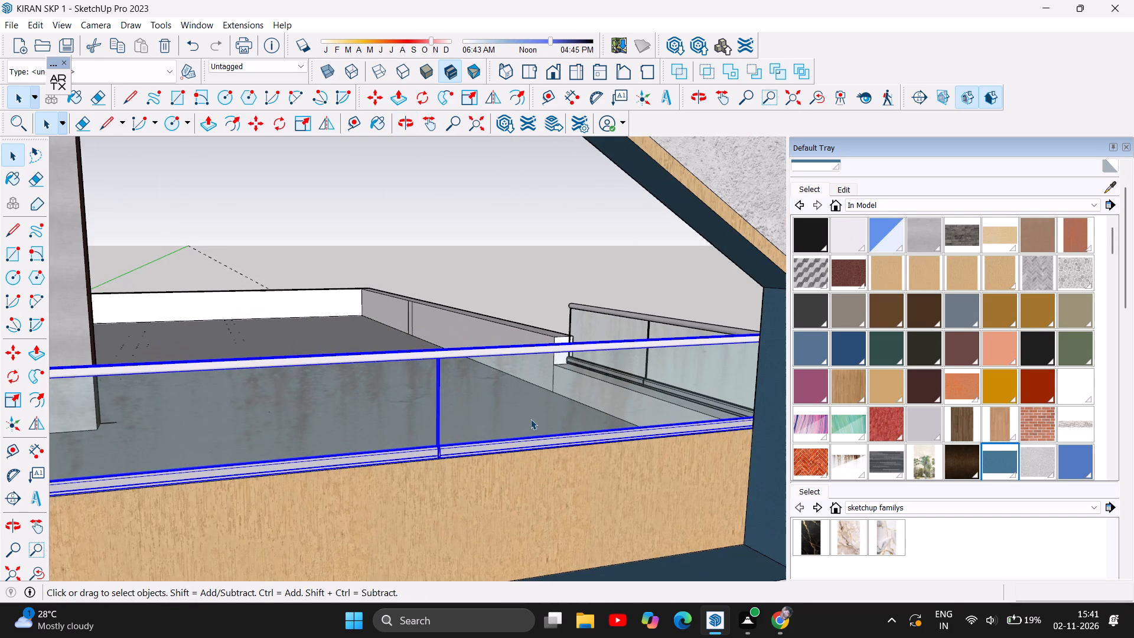
pyautogui.scroll(-8, 530, 419)
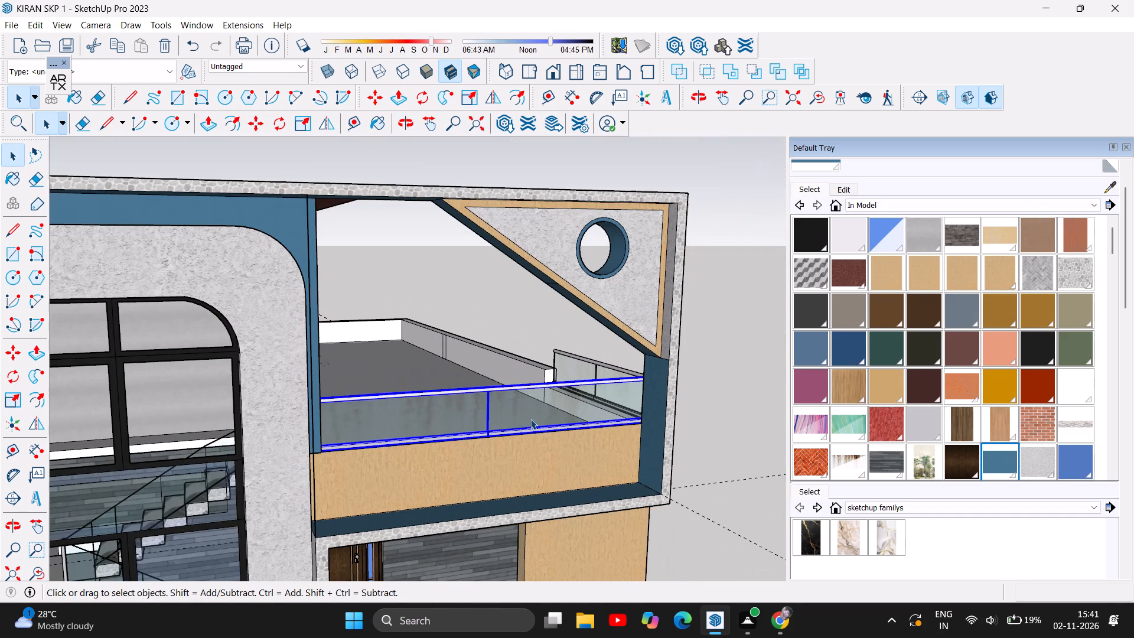
pyautogui.click(722, 340)
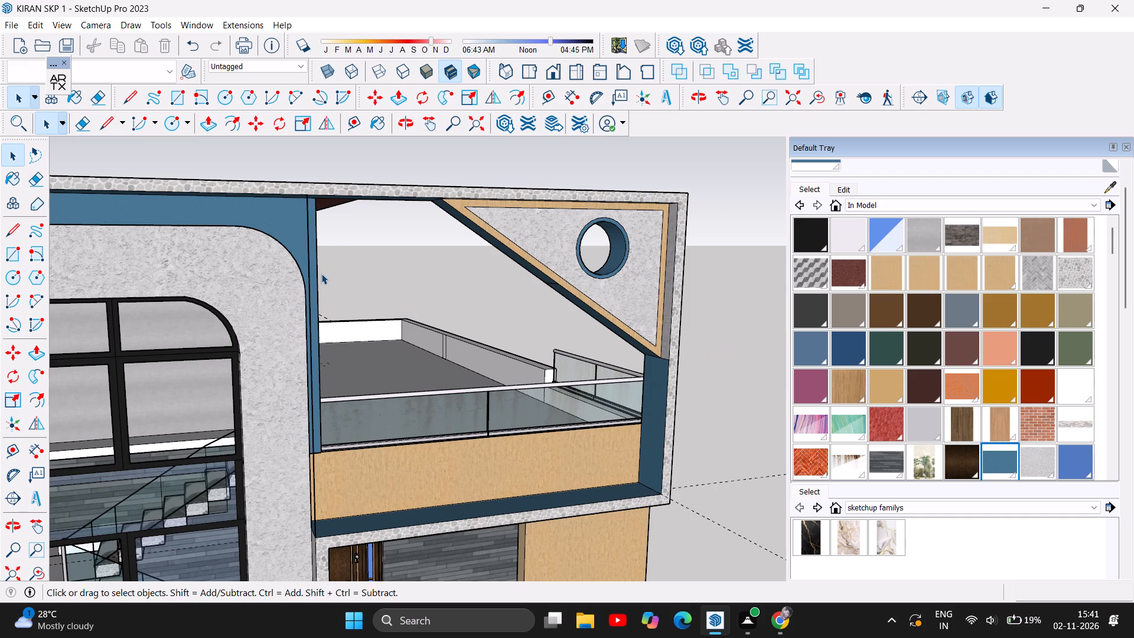
# Delete the vertical edge dividing the blue frame strip between the arched window wall and the balcony opening.
pyautogui.click(314, 283)
pyautogui.scroll(-2, 351, 266)
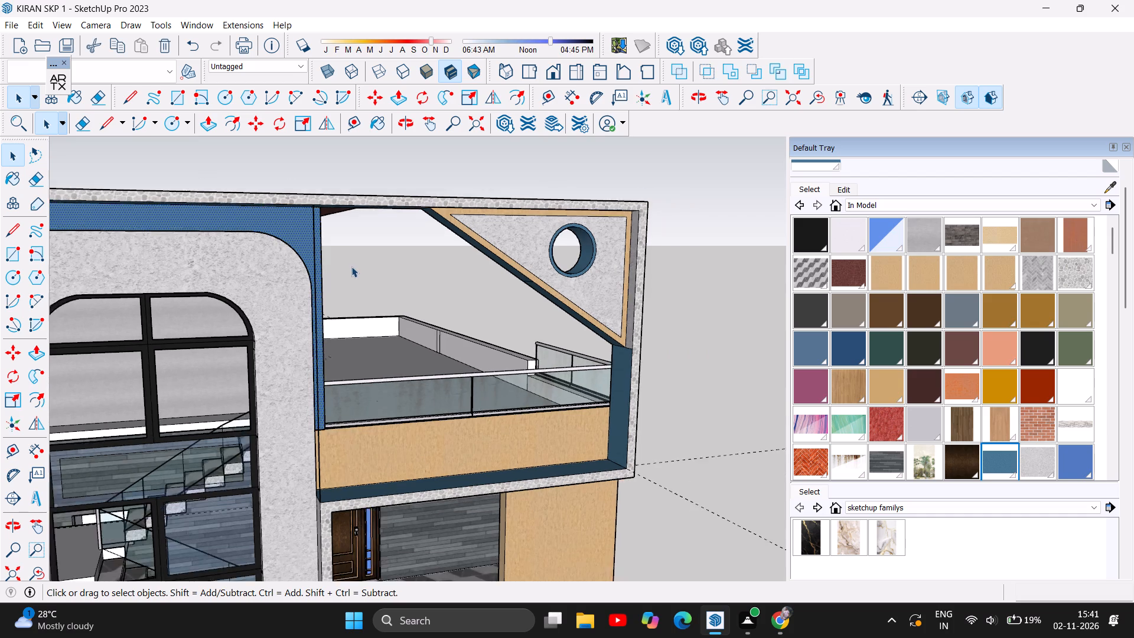
pyautogui.scroll(-3, 351, 266)
pyautogui.scroll(7, 330, 261)
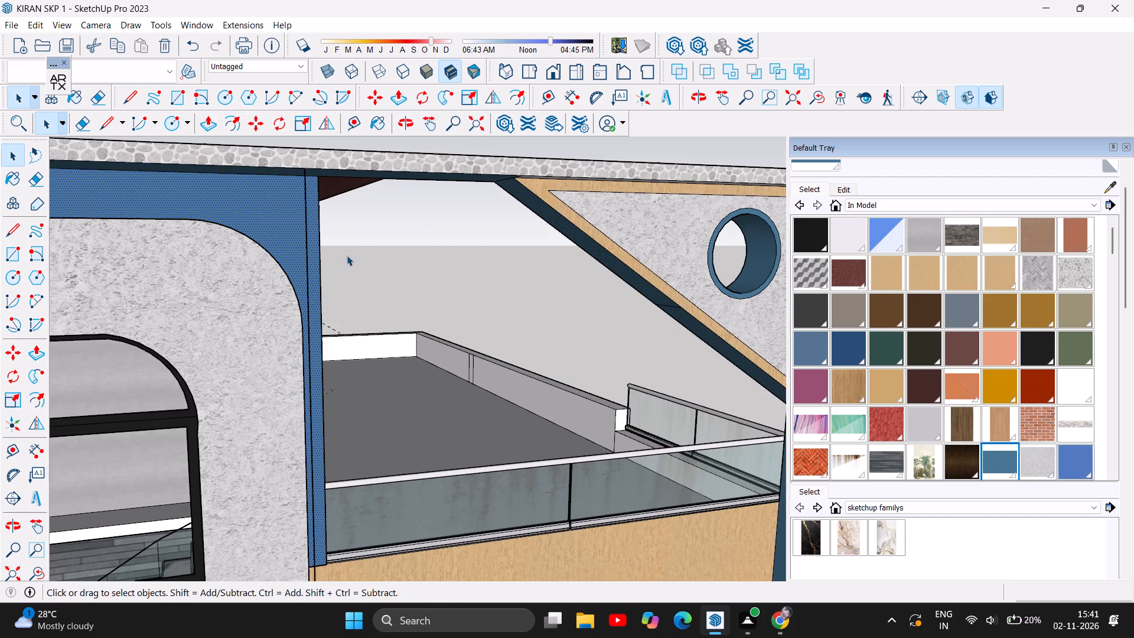
pyautogui.click(307, 265)
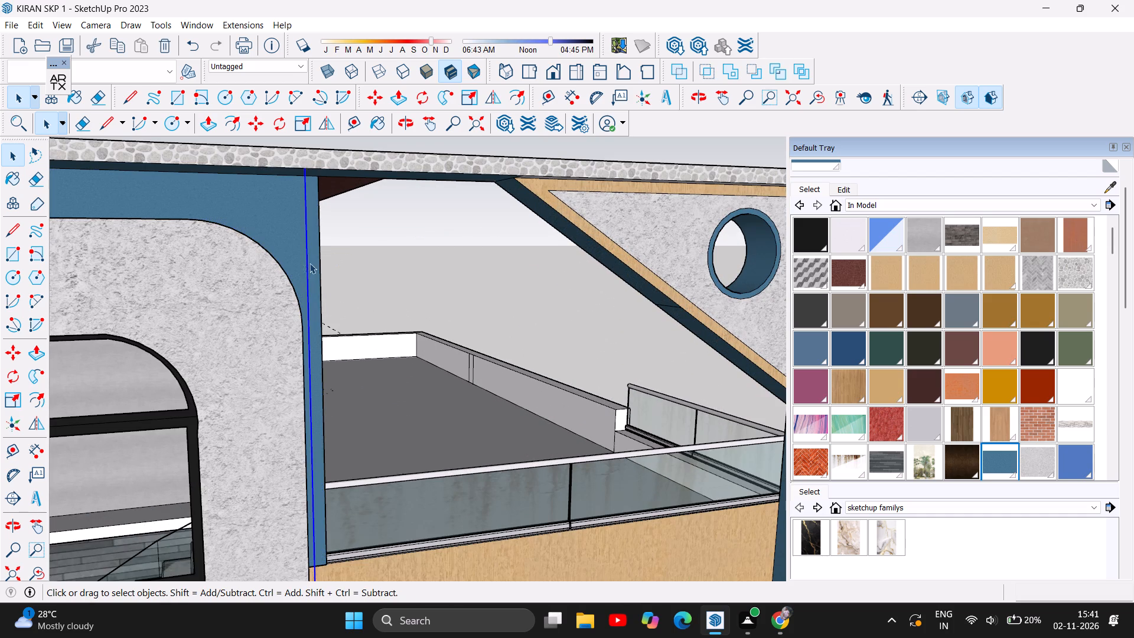
pyautogui.press('Delete')
# Examine the whole front elevation, including the balcony frame, triangular panel and ground-floor entrance, from several angles.
pyautogui.scroll(-4, 311, 262)
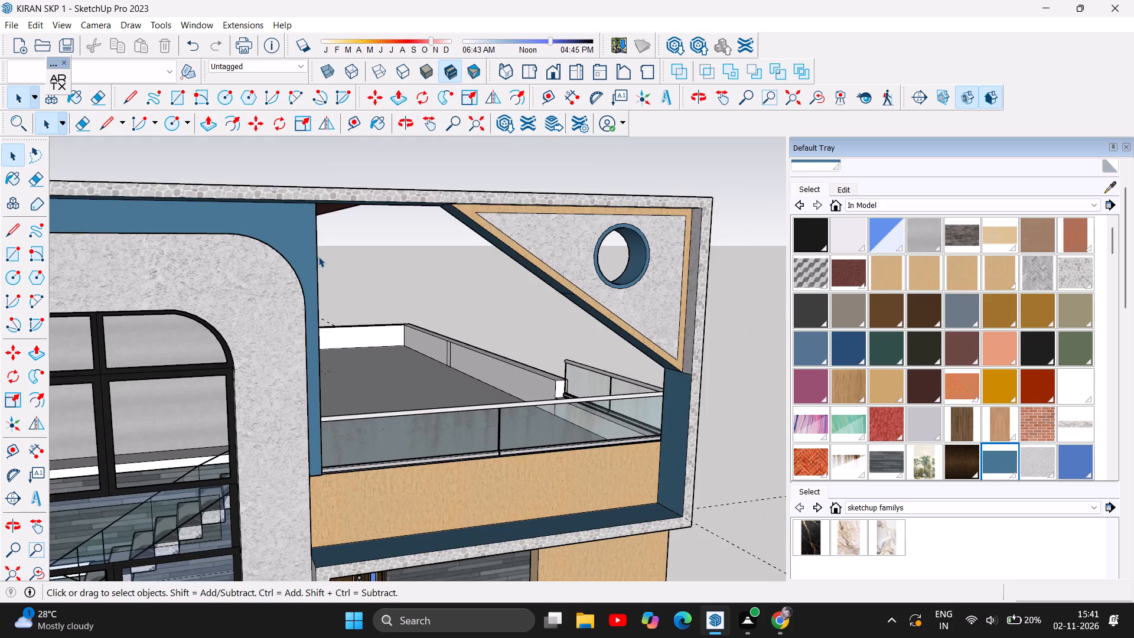
pyautogui.scroll(-4, 320, 256)
pyautogui.scroll(-4, 377, 323)
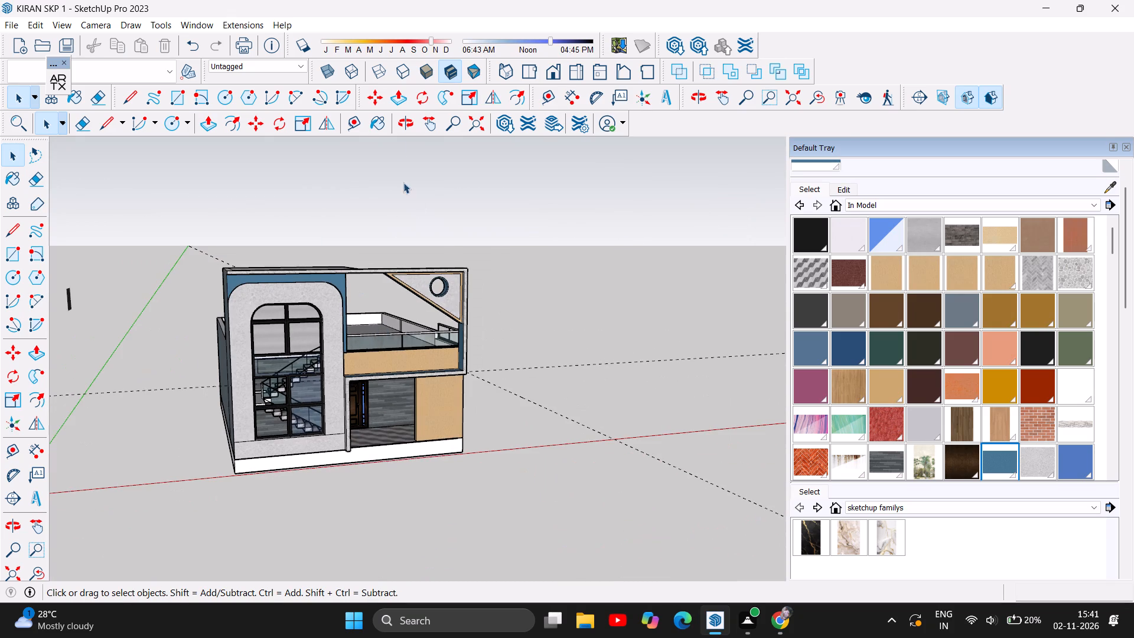
pyautogui.click(407, 124)
pyautogui.moveTo(494, 275); pyautogui.dragTo(396, 262)
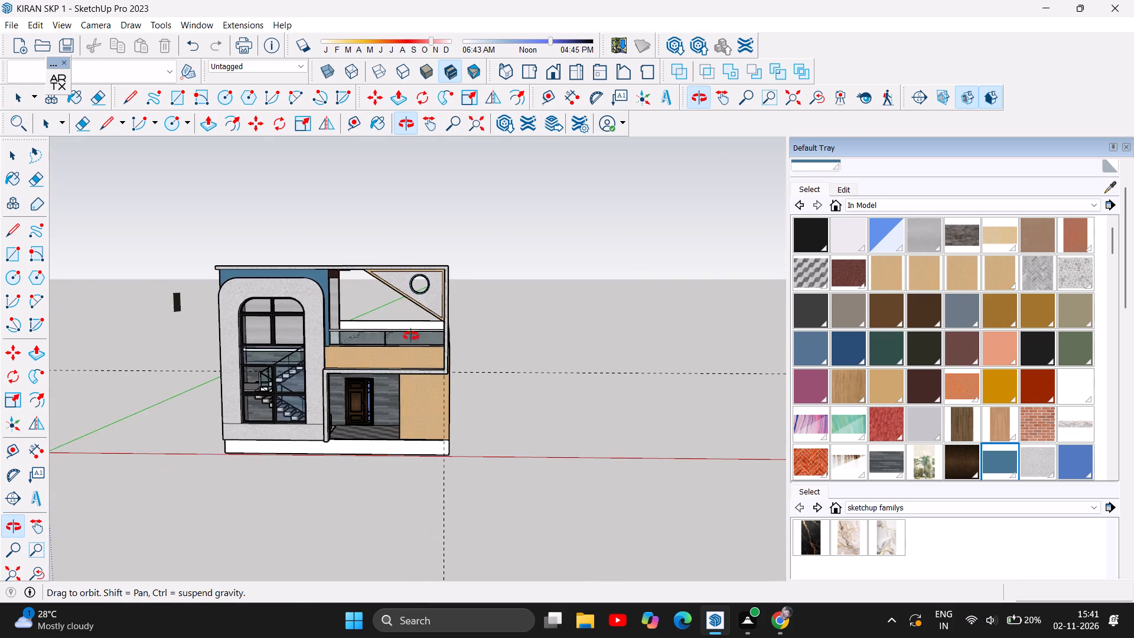
pyautogui.scroll(6, 390, 409)
pyautogui.moveTo(384, 402); pyautogui.dragTo(408, 388)
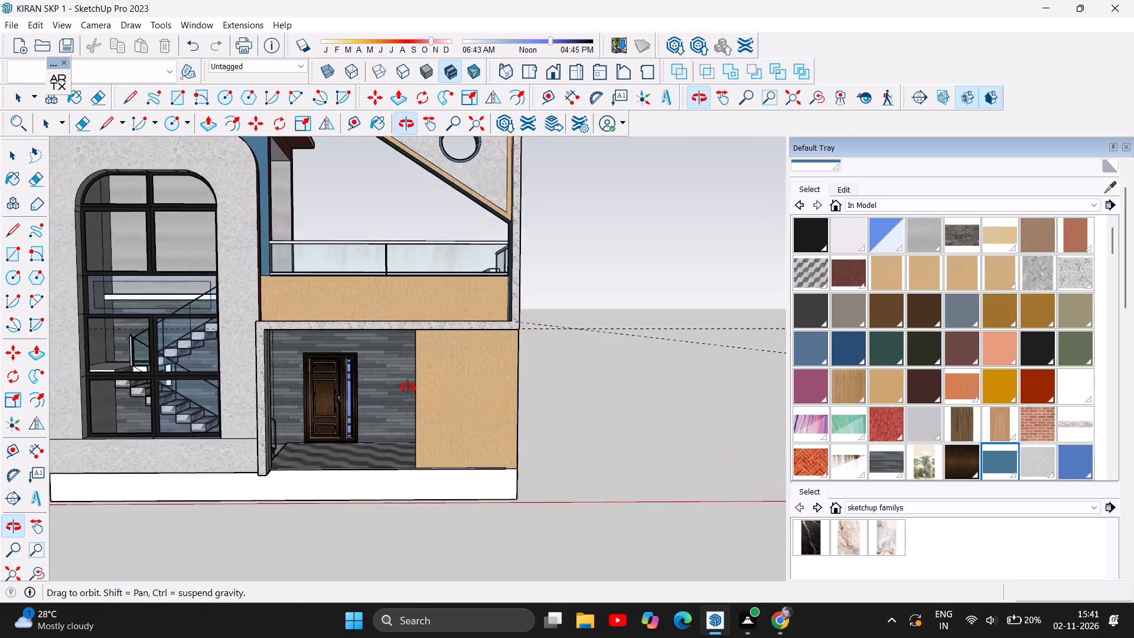
pyautogui.moveTo(408, 388); pyautogui.dragTo(610, 434)
pyautogui.moveTo(312, 416); pyautogui.dragTo(21, 373)
pyautogui.scroll(-4, 351, 407)
pyautogui.scroll(2, 396, 409)
pyautogui.moveTo(370, 411); pyautogui.dragTo(457, 418)
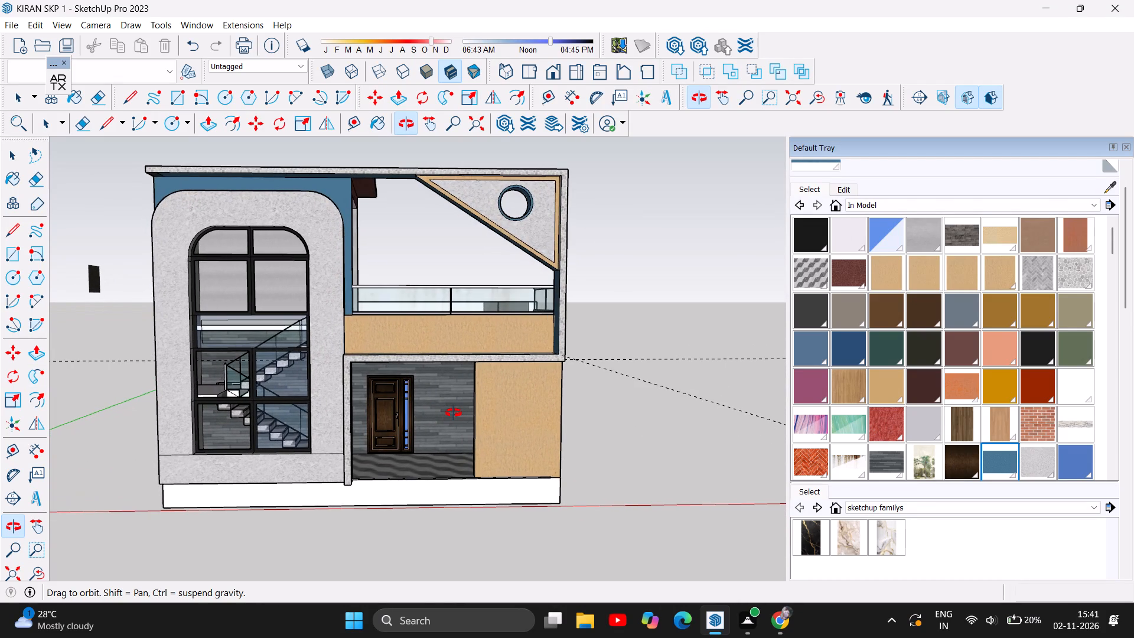
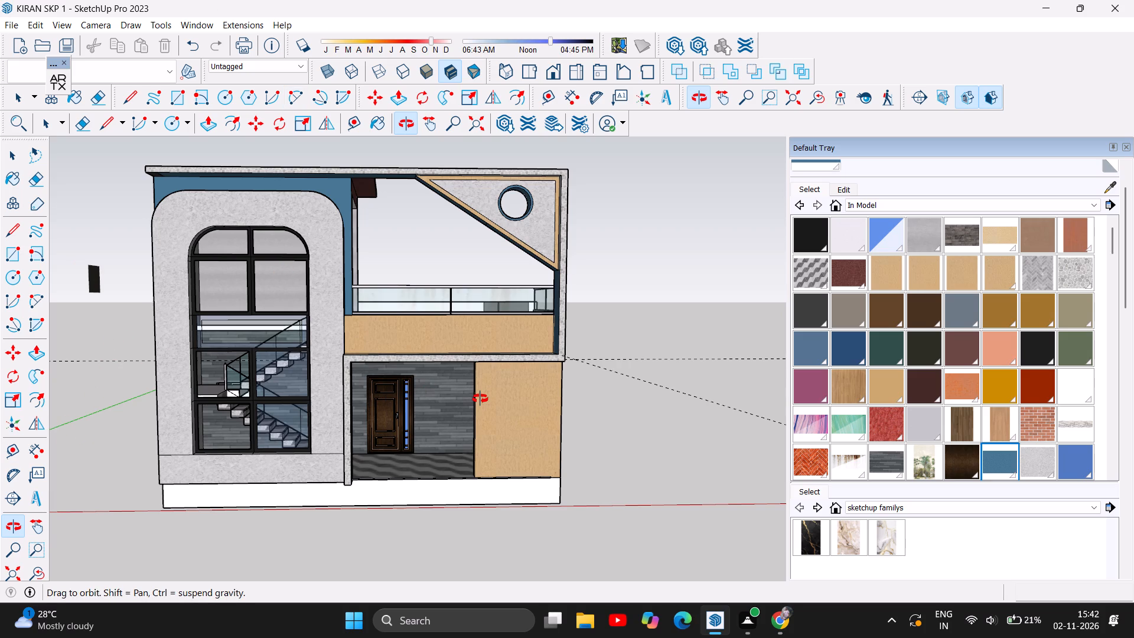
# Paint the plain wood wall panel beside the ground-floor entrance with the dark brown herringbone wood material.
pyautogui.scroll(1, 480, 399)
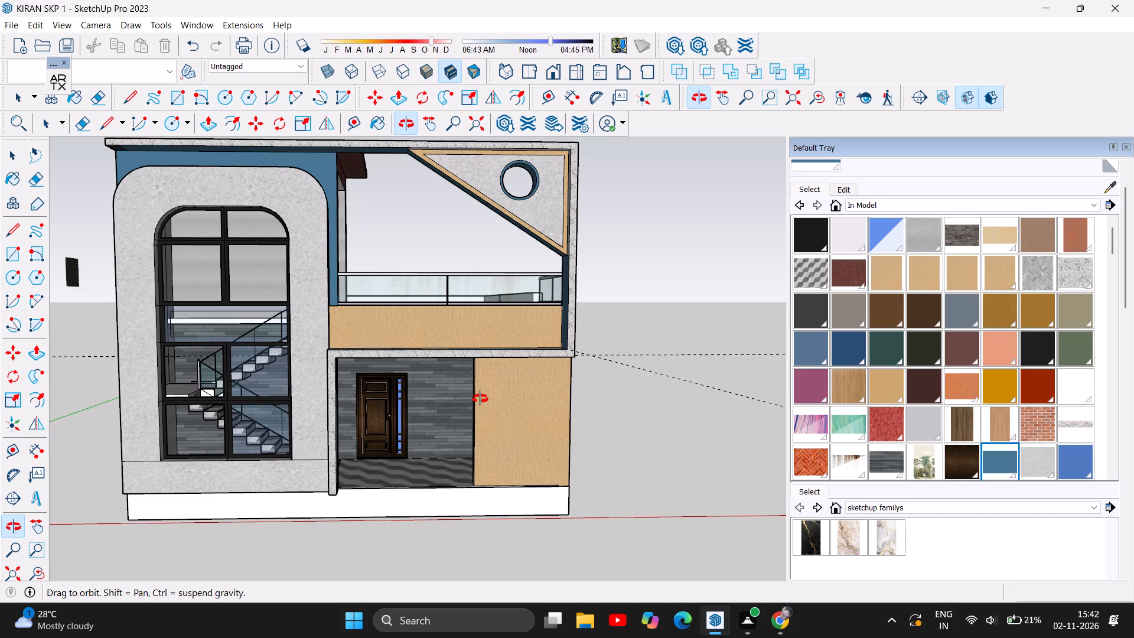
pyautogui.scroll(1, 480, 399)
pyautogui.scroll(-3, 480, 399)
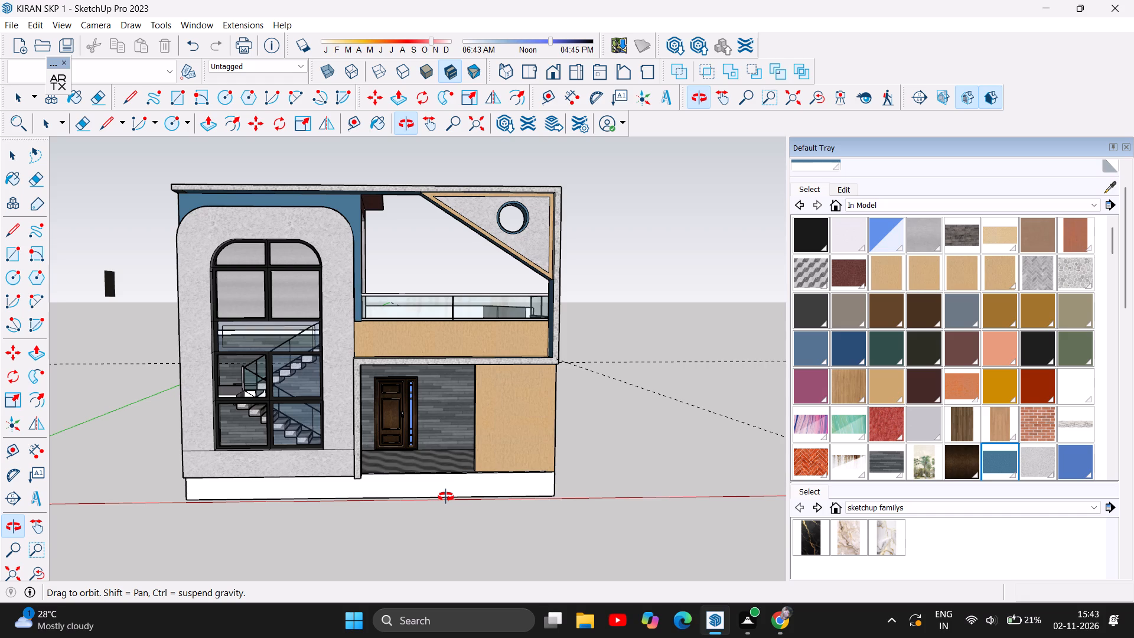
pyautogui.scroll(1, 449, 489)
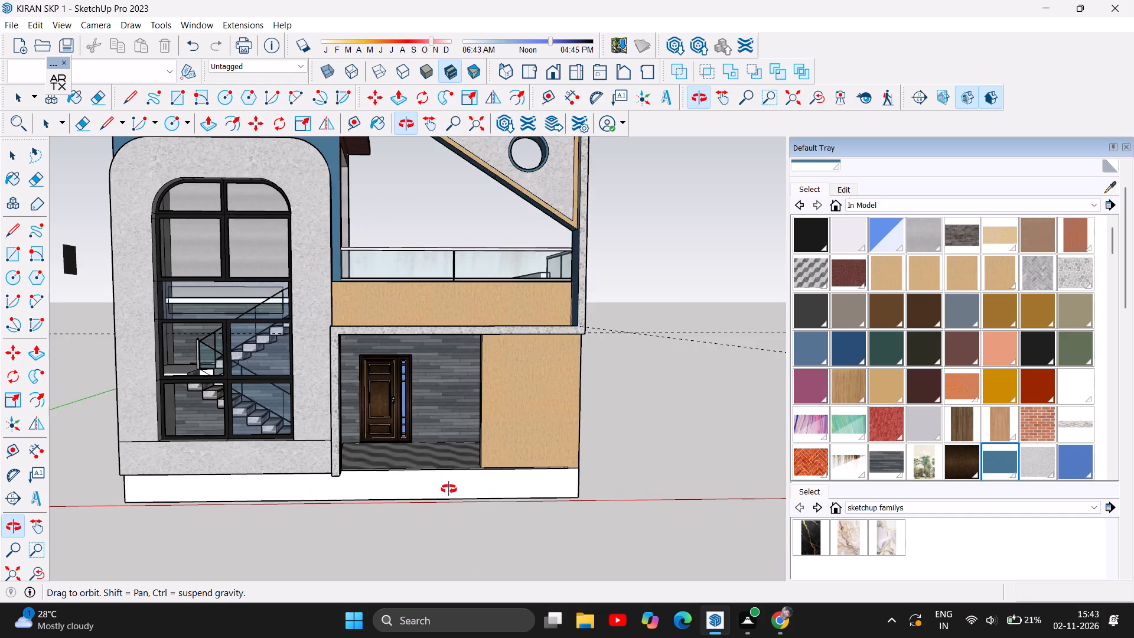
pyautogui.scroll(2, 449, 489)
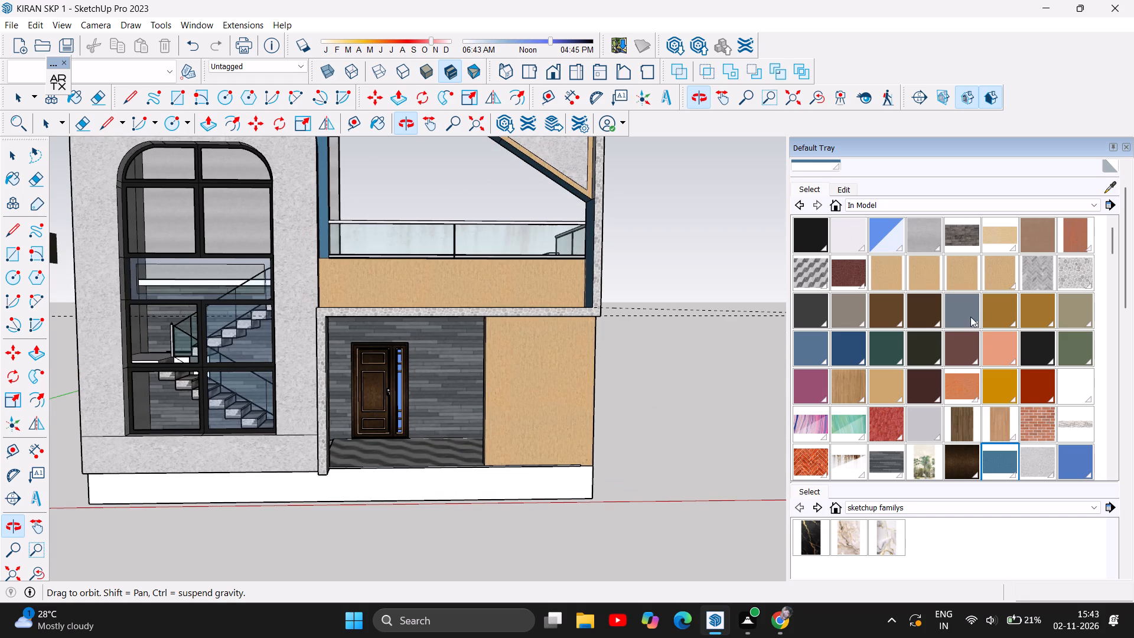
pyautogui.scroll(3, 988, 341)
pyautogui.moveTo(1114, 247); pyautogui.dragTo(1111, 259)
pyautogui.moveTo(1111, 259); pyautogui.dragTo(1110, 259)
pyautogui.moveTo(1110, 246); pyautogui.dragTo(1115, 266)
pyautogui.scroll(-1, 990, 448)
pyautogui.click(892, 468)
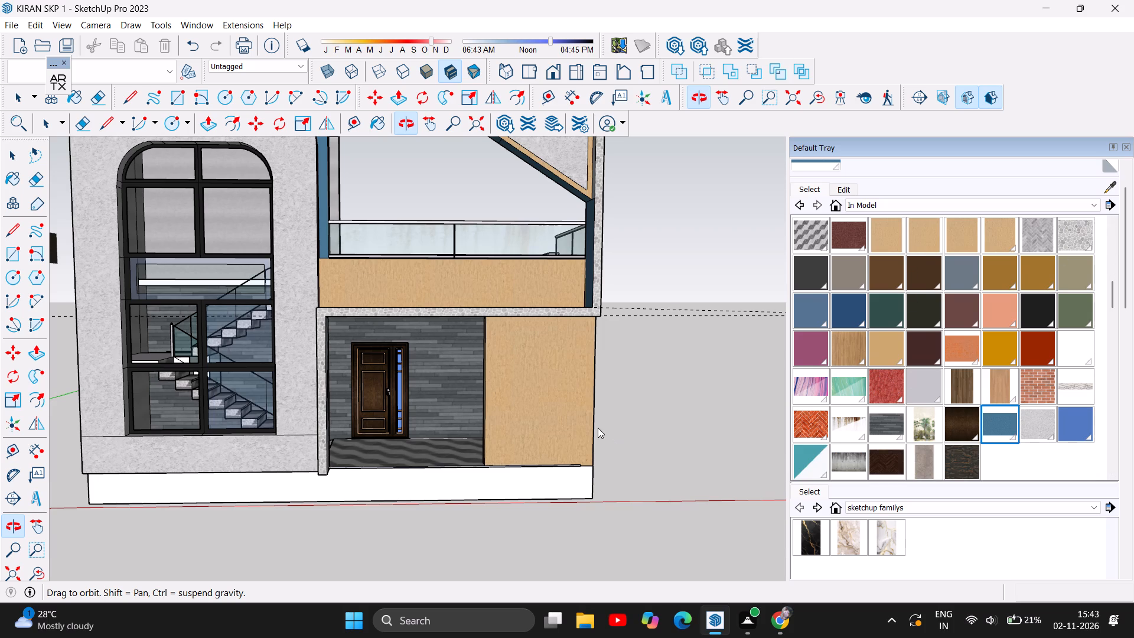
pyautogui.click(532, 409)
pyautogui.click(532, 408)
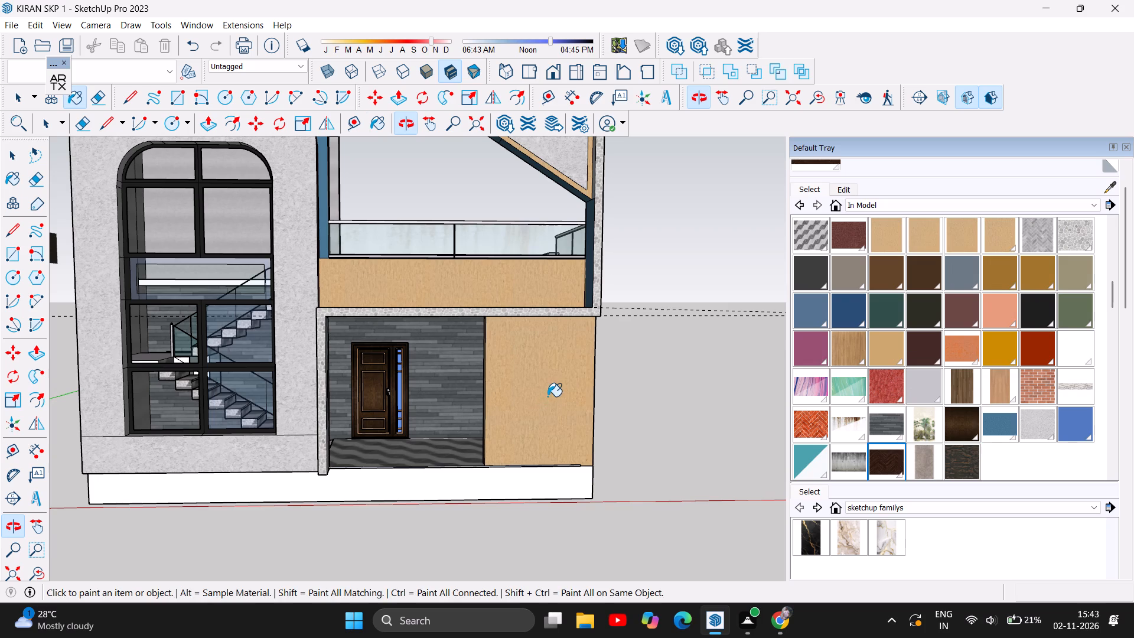
# Paint the wall panel beside the ground-floor entrance with the same dark grey plank cladding as the door wall.
pyautogui.click(893, 420)
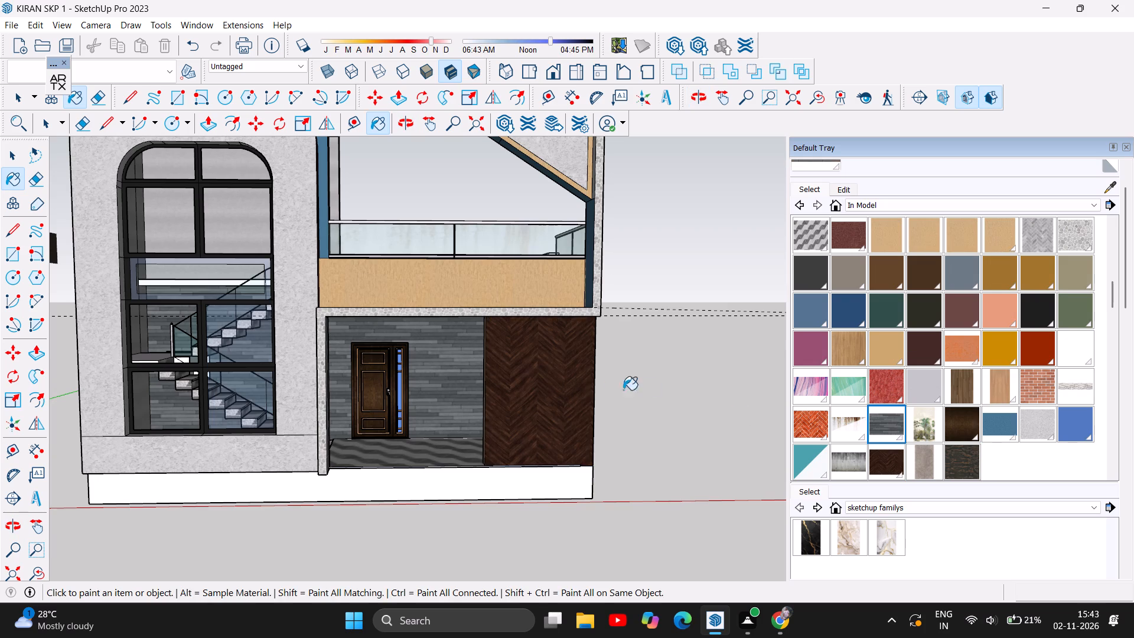
pyautogui.click(562, 385)
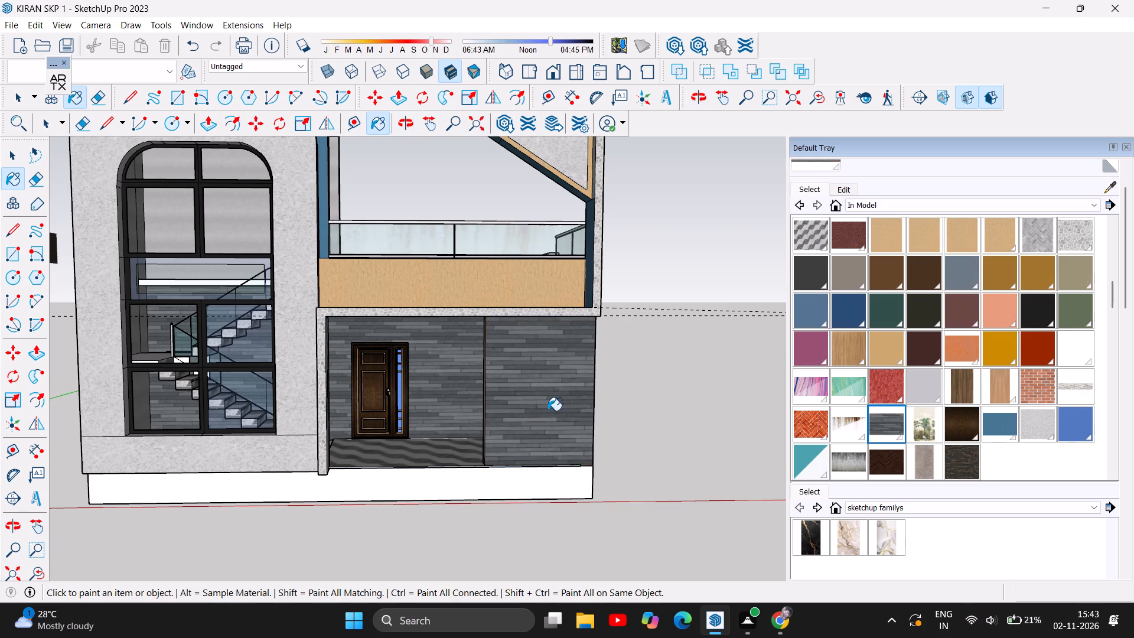
# Paint the triangular panel with the round opening and the arched window wall with the blue suede material.
pyautogui.scroll(-5, 359, 477)
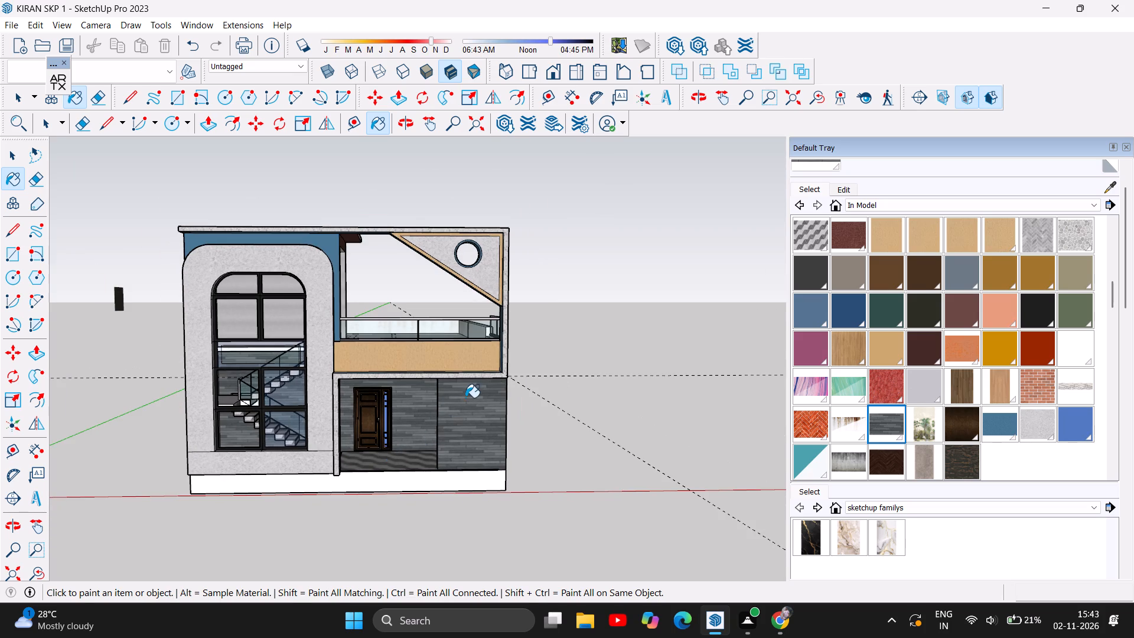
pyautogui.scroll(1, 475, 392)
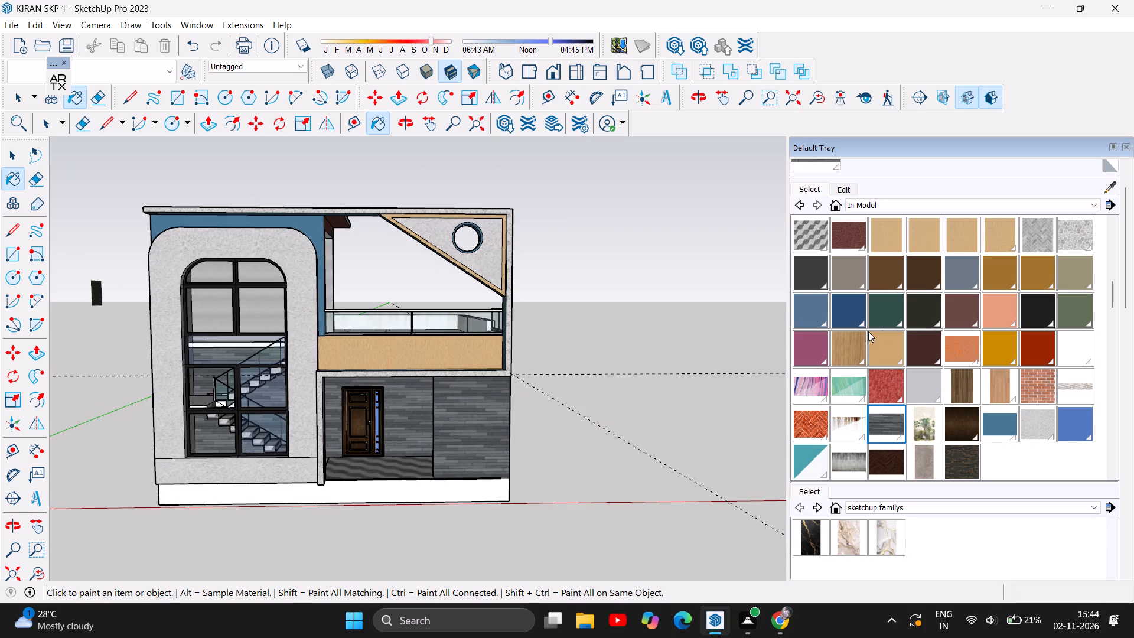
pyautogui.click(999, 414)
pyautogui.click(1001, 428)
pyautogui.doubleClick(1001, 428)
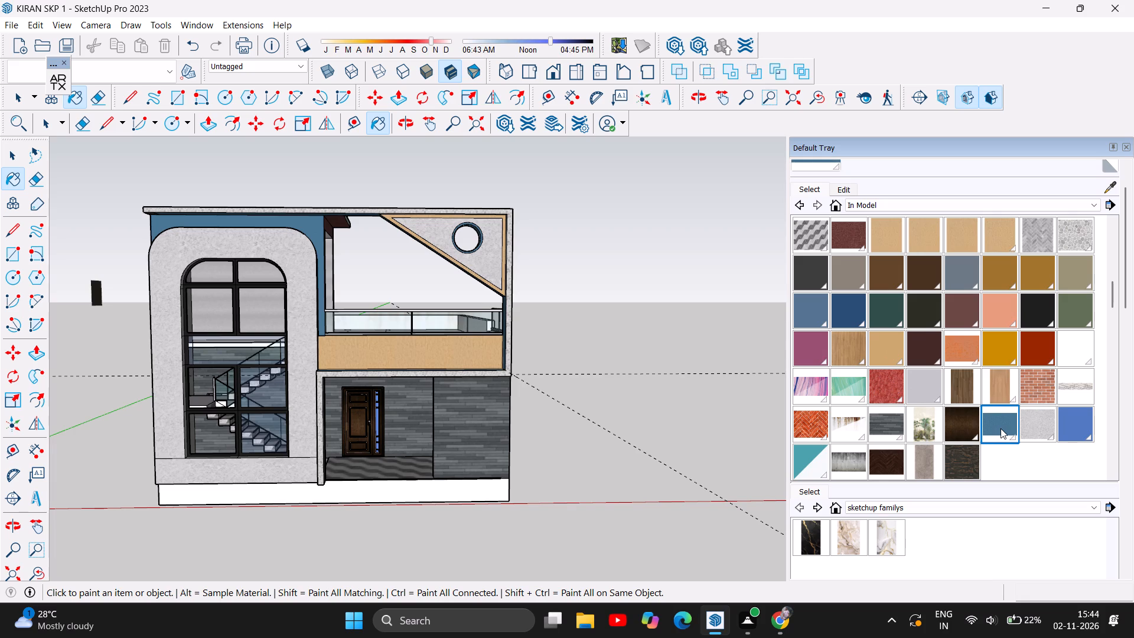
pyautogui.click(430, 235)
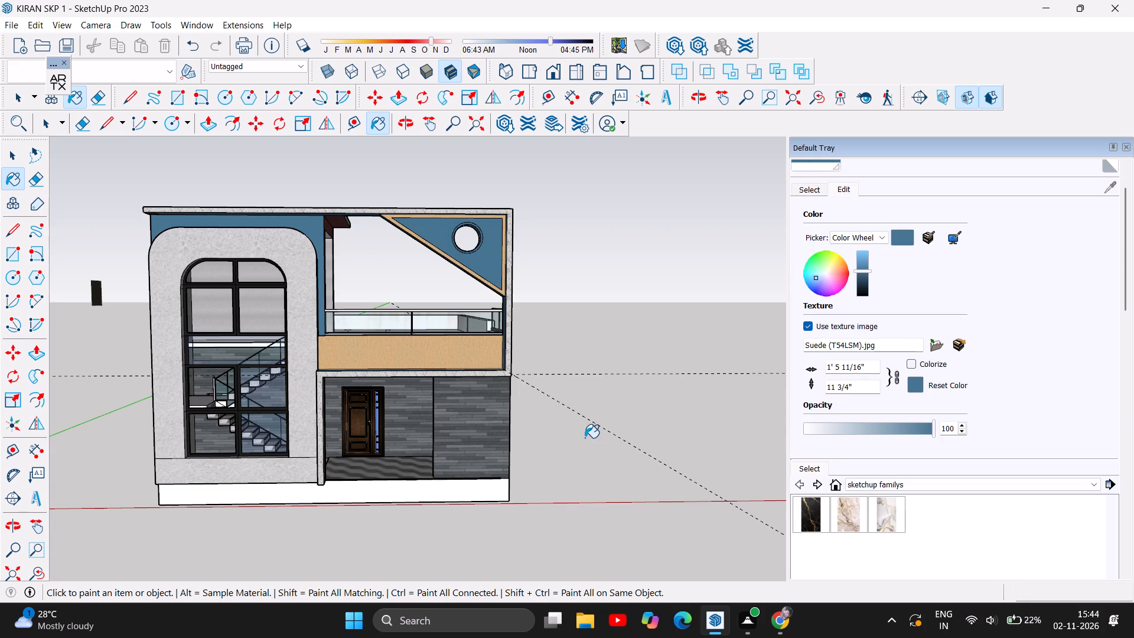
pyautogui.click(280, 252)
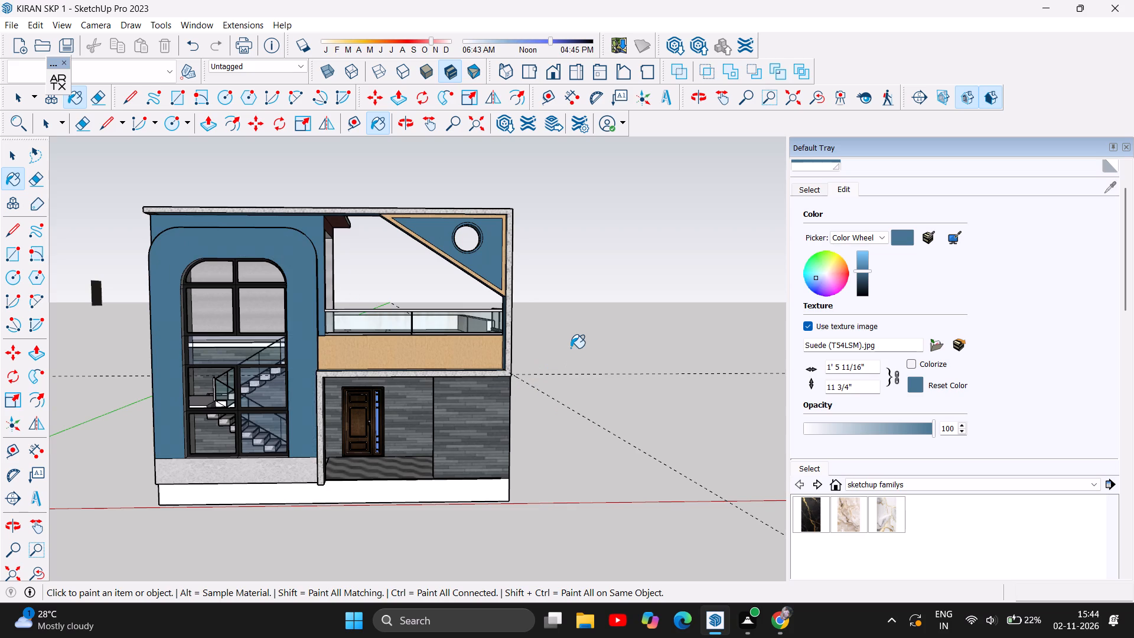
# Offset the outlines of the blue arched window wall's face by about 11 inches into the face.
pyautogui.scroll(-2, 578, 353)
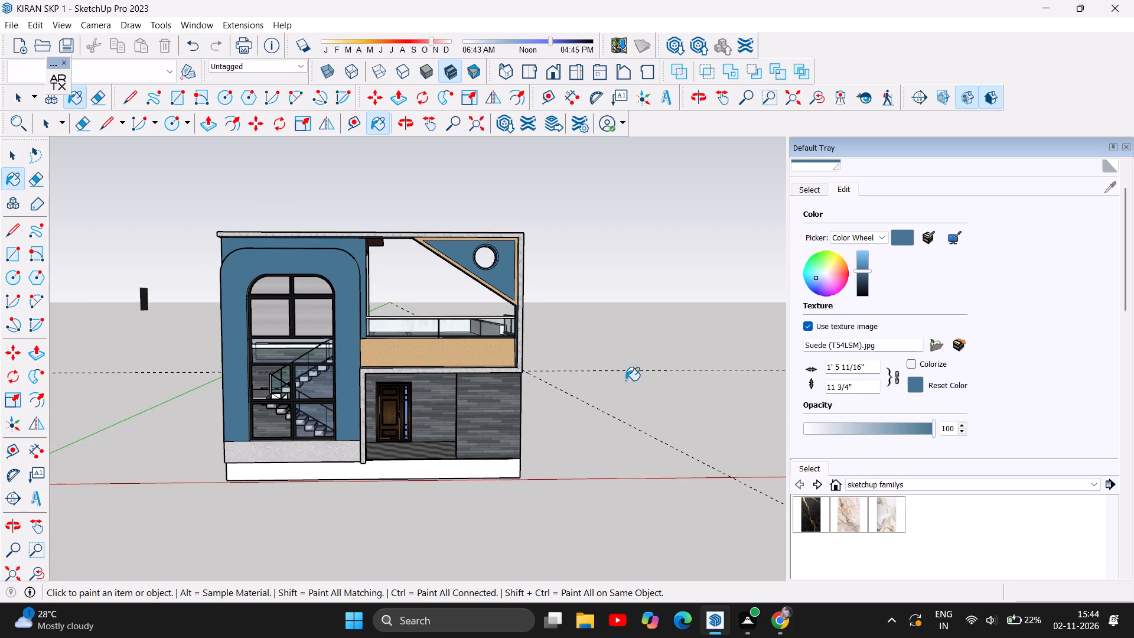
pyautogui.scroll(4, 586, 347)
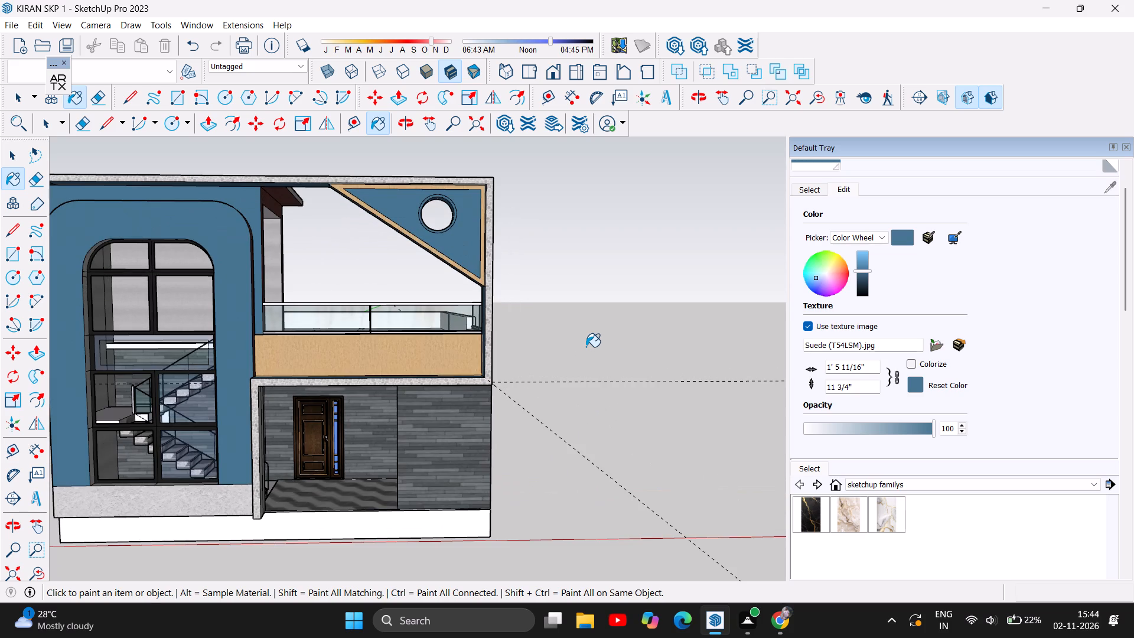
pyautogui.scroll(-3, 586, 347)
pyautogui.scroll(4, 139, 294)
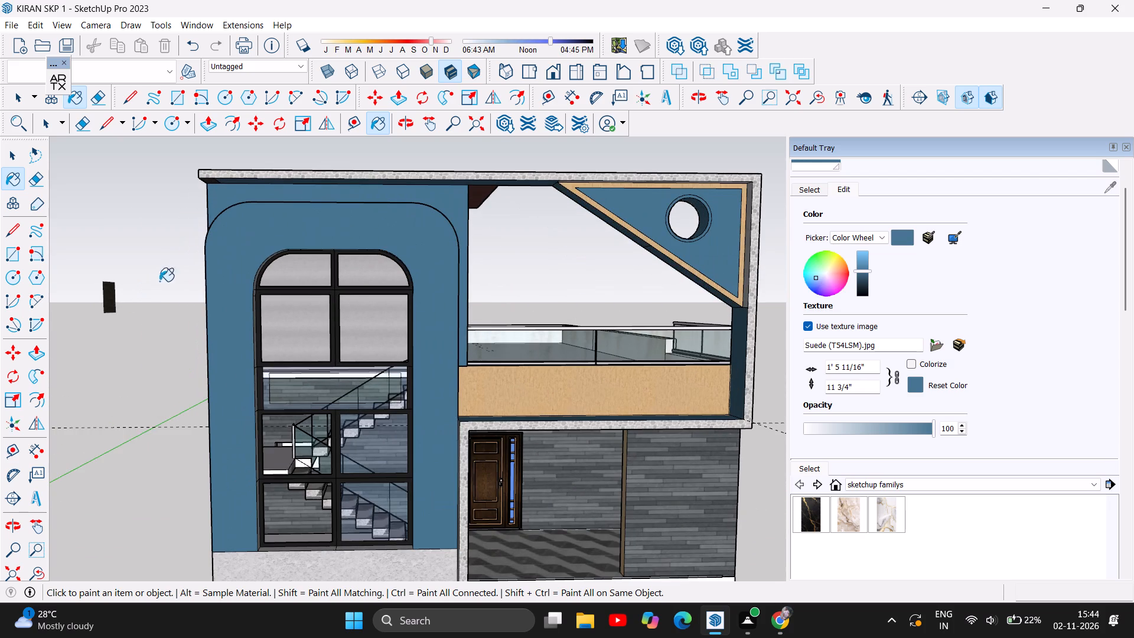
pyautogui.scroll(4, 191, 249)
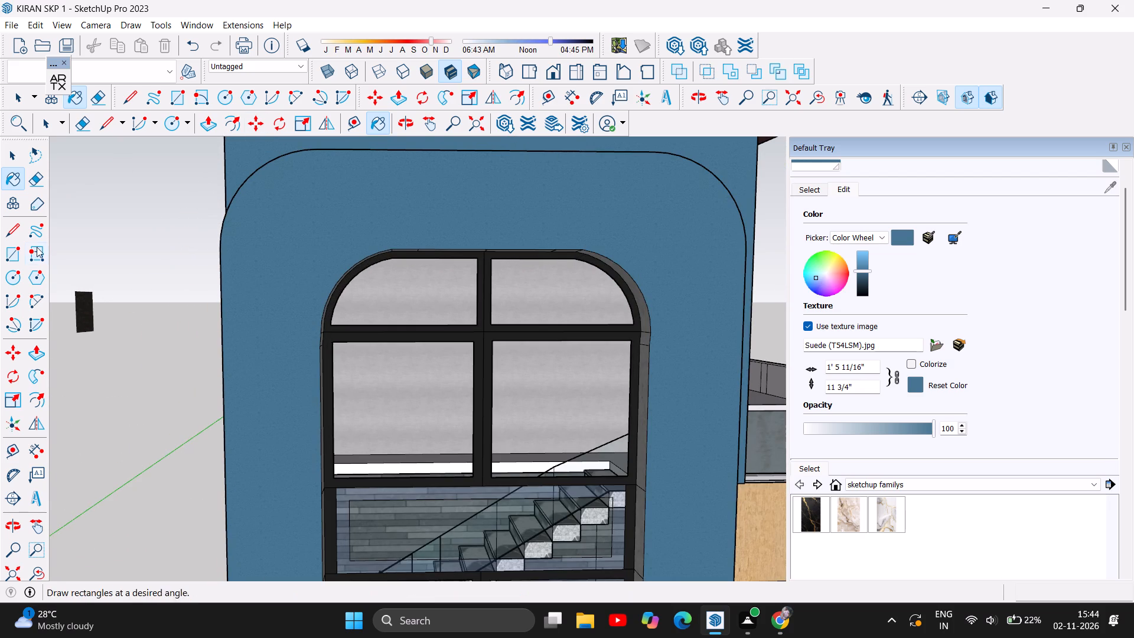
pyautogui.click(33, 405)
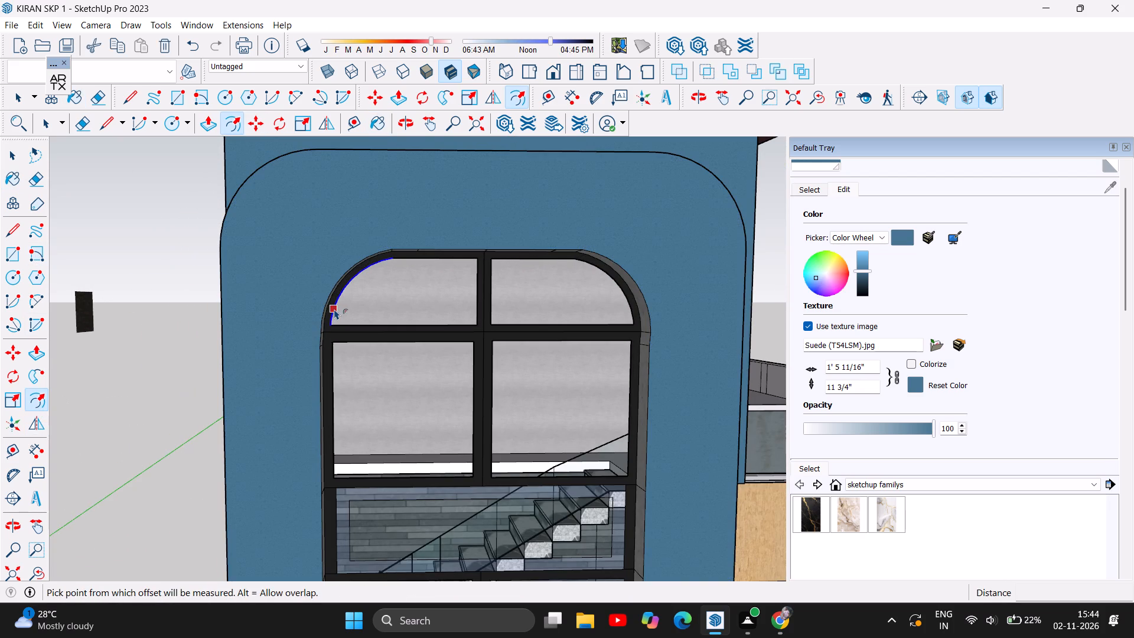
pyautogui.click(318, 380)
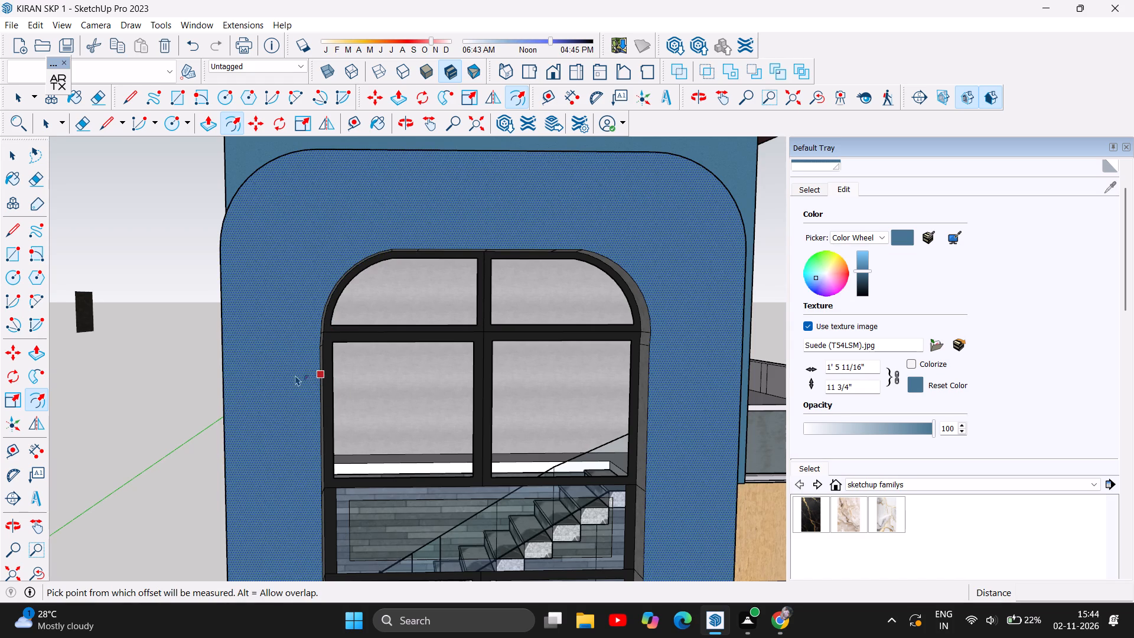
pyautogui.click(317, 380)
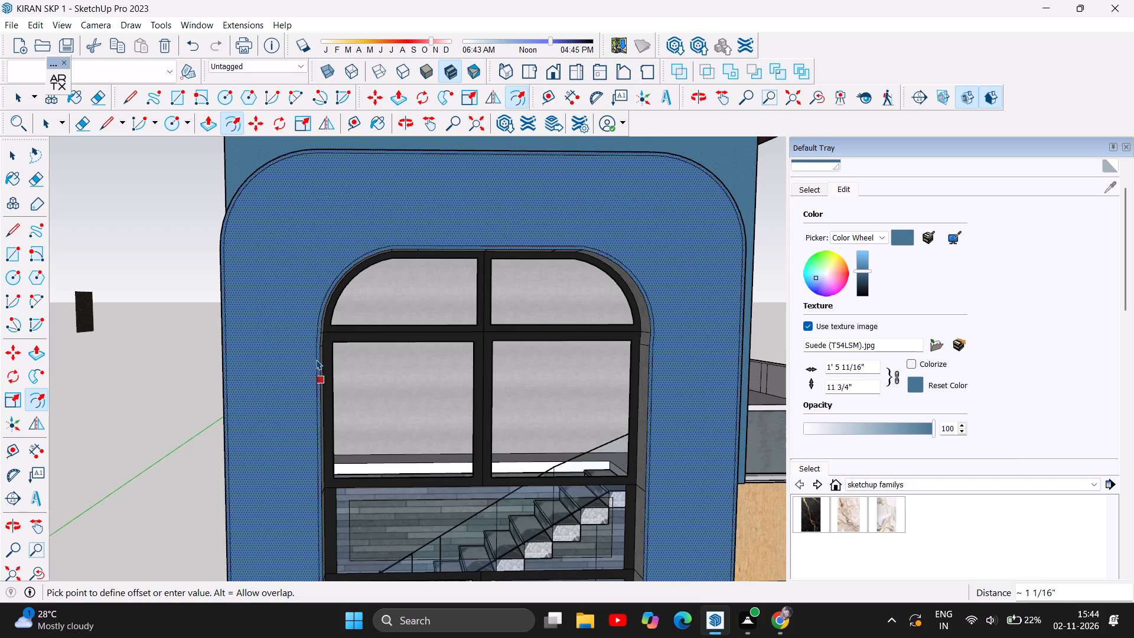
pyautogui.click(285, 377)
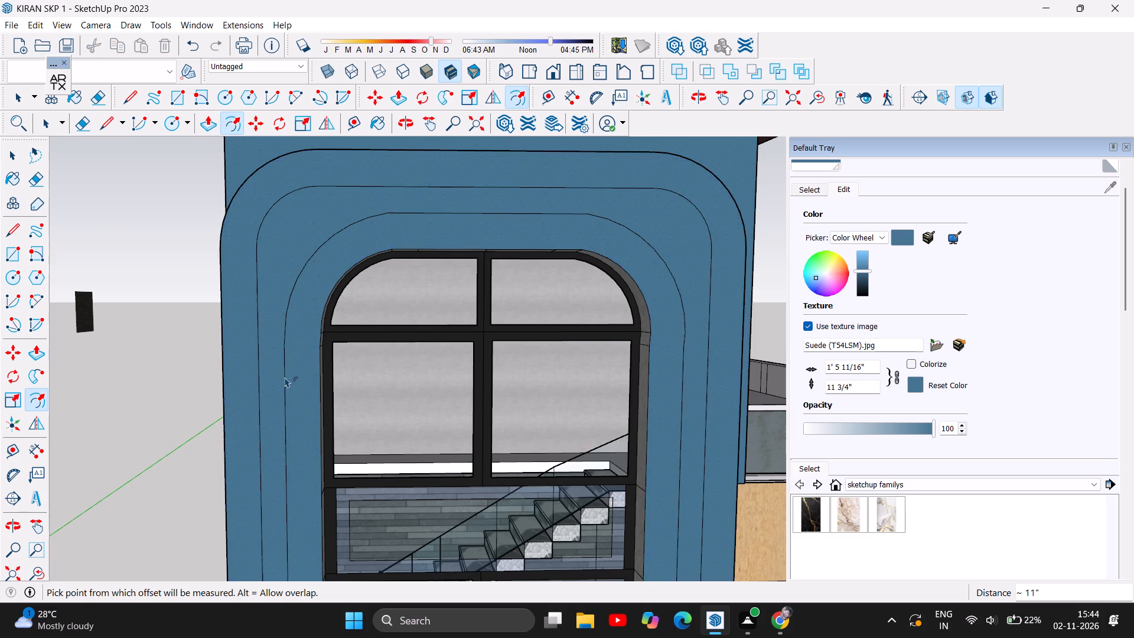
# Draw short lines of about 11 inches joining both lower ends of the inner offset outline to the window opening.
pyautogui.scroll(-3, 291, 375)
pyautogui.scroll(-3, 535, 228)
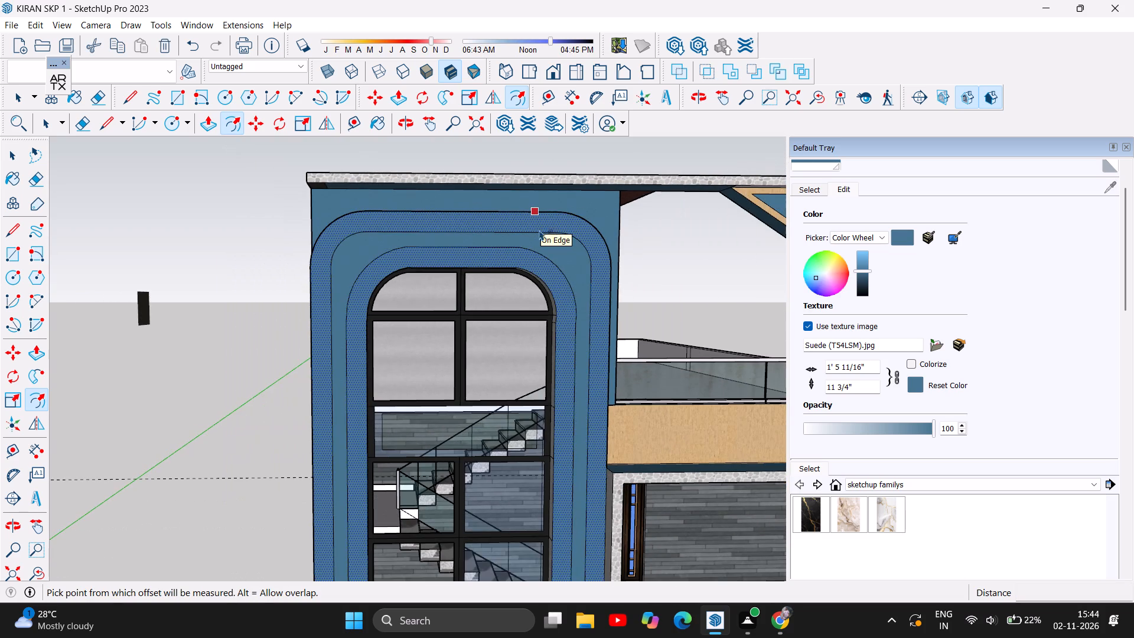
pyautogui.scroll(-2, 133, 230)
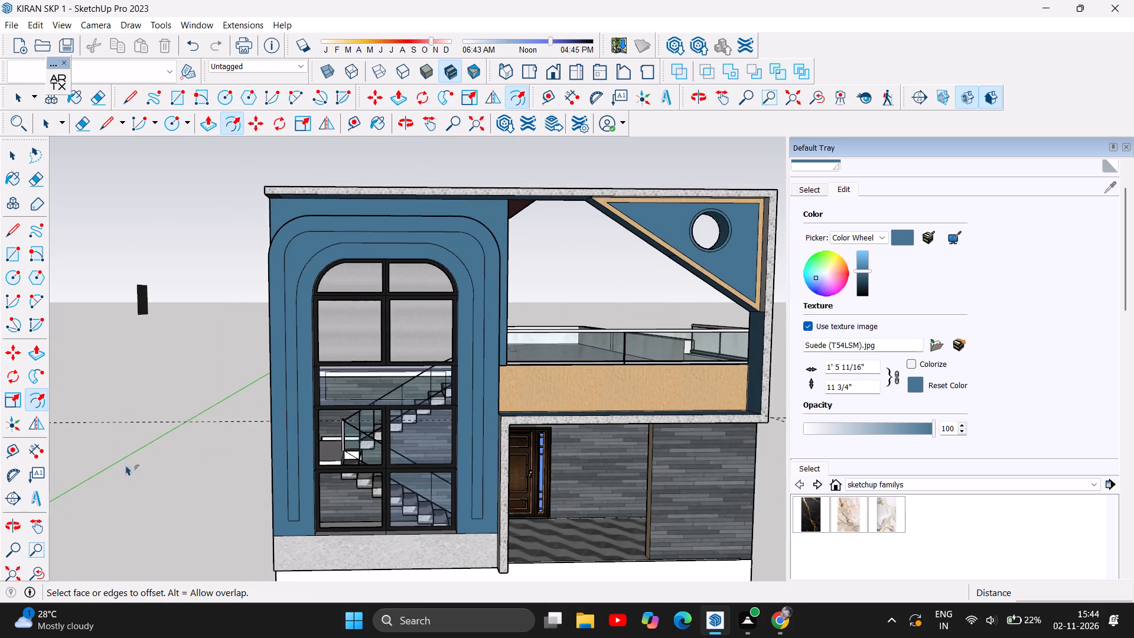
pyautogui.scroll(1, 297, 575)
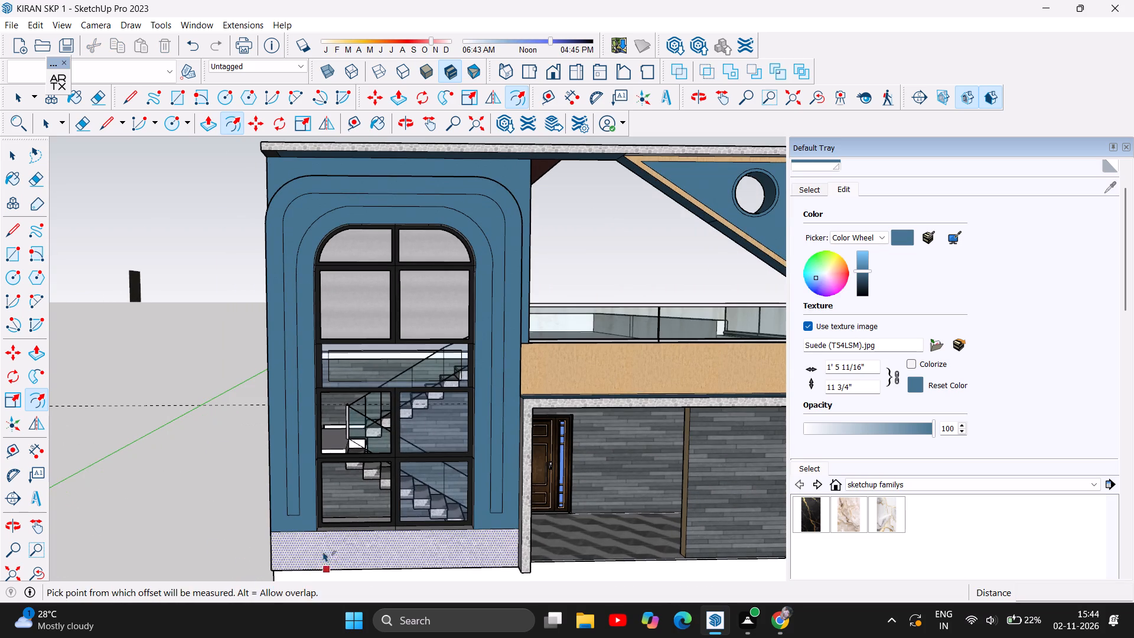
pyautogui.click(122, 100)
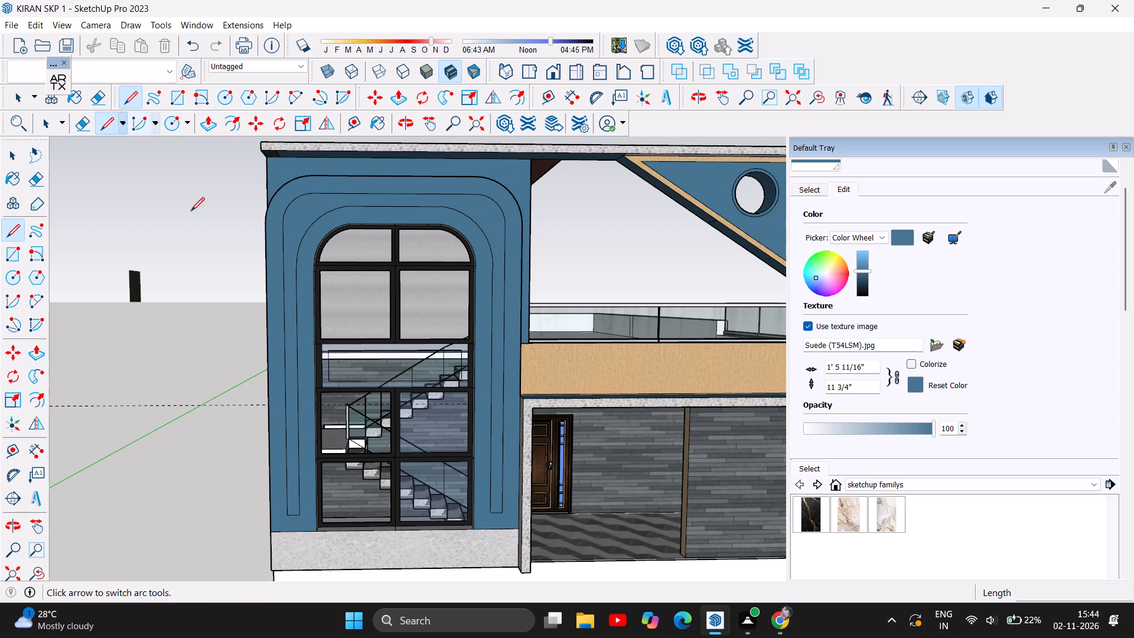
pyautogui.click(298, 517)
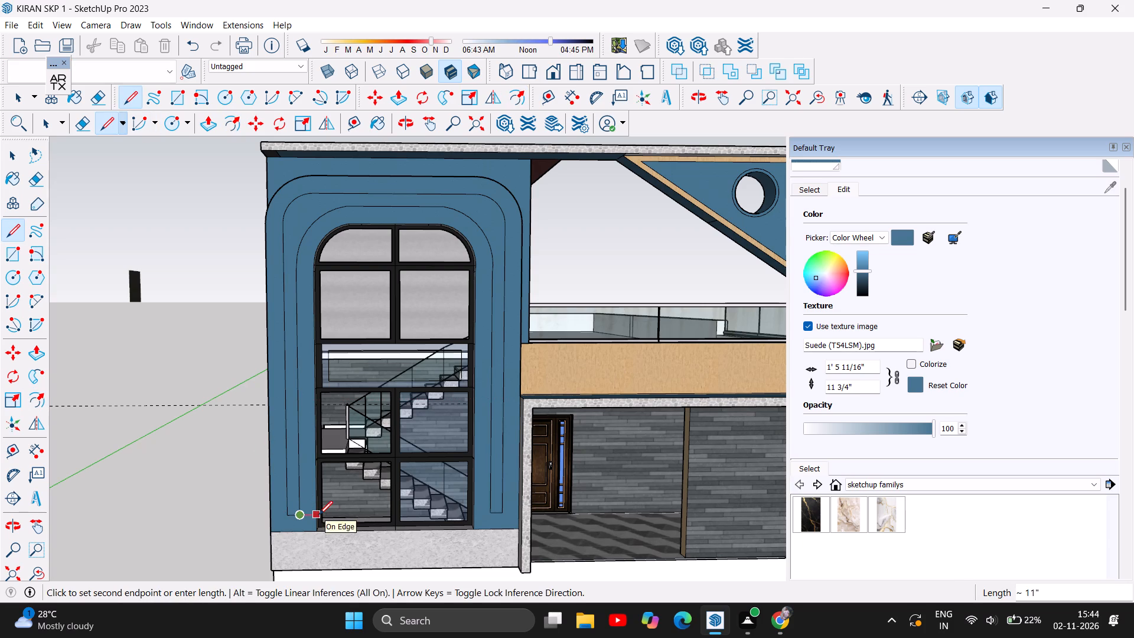
pyautogui.click(319, 515)
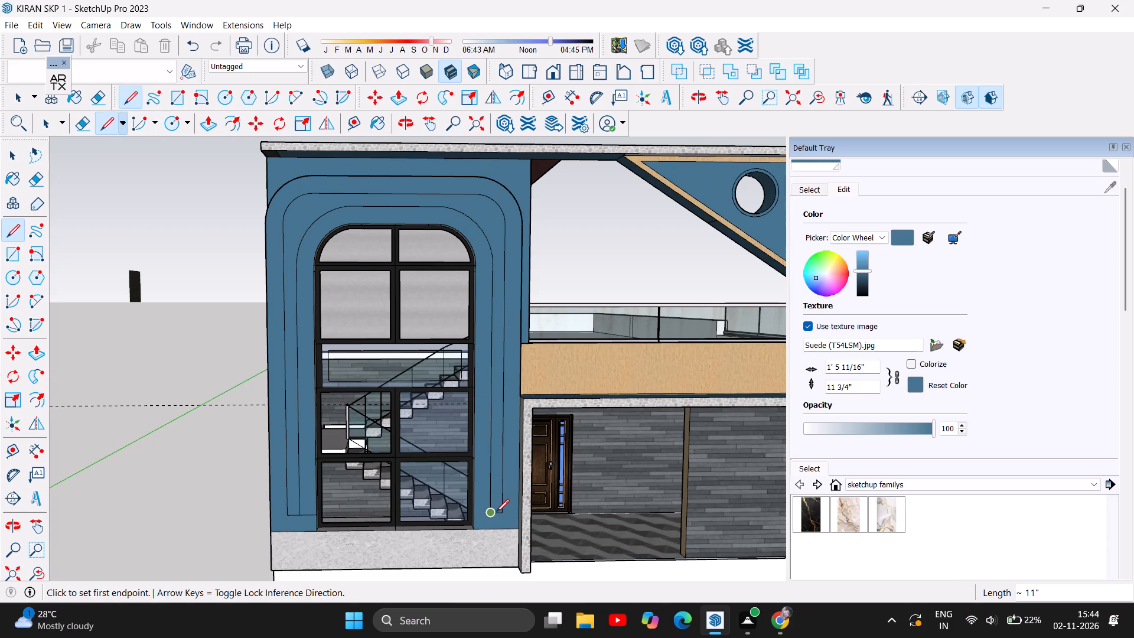
pyautogui.click(494, 513)
pyautogui.click(475, 517)
# Paint the inner band surrounding the arched window with the light grey textured material.
pyautogui.click(816, 190)
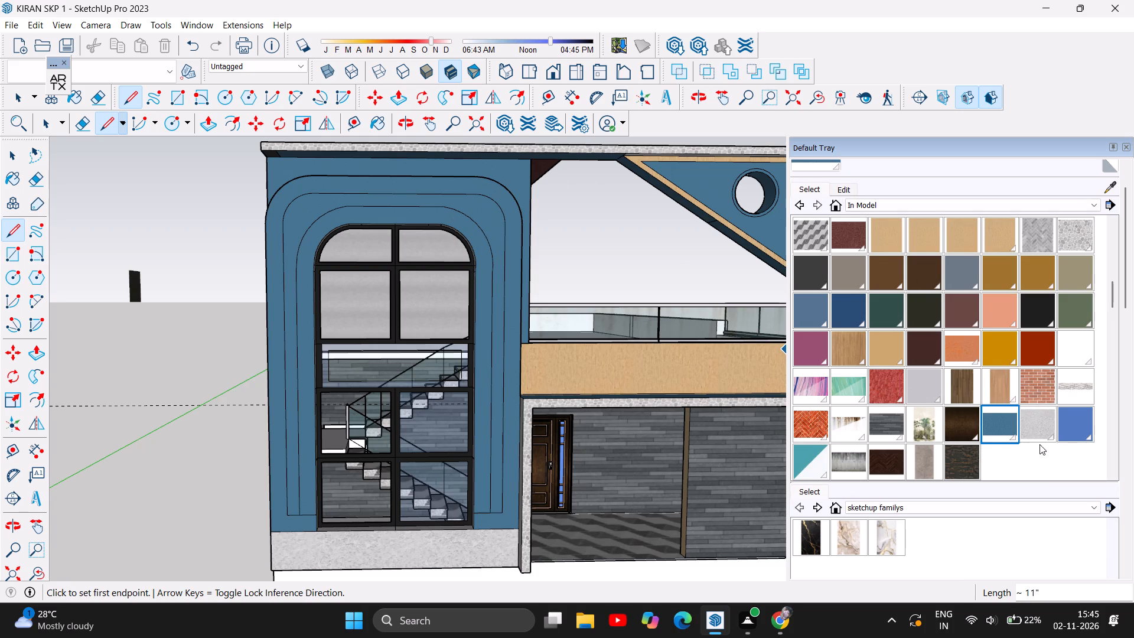
pyautogui.click(1041, 432)
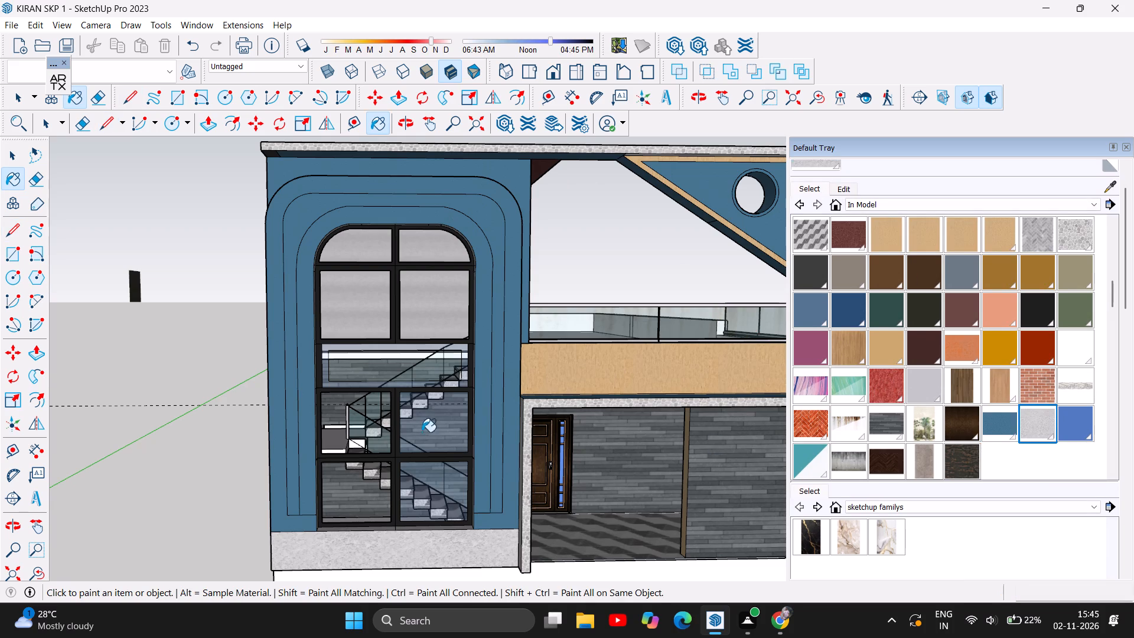
pyautogui.click(480, 347)
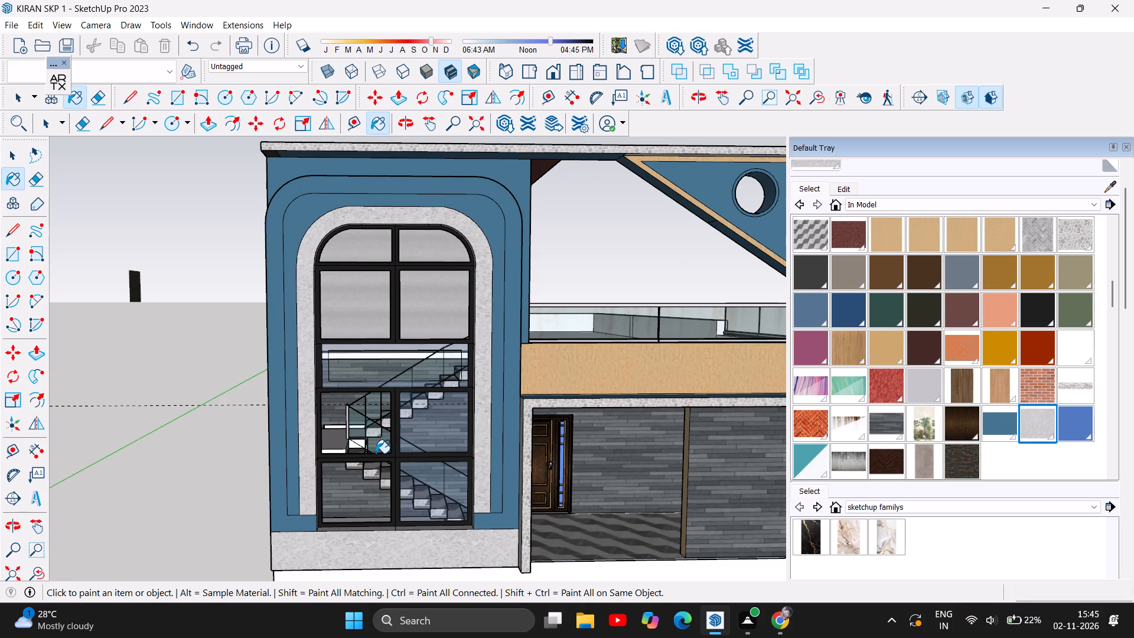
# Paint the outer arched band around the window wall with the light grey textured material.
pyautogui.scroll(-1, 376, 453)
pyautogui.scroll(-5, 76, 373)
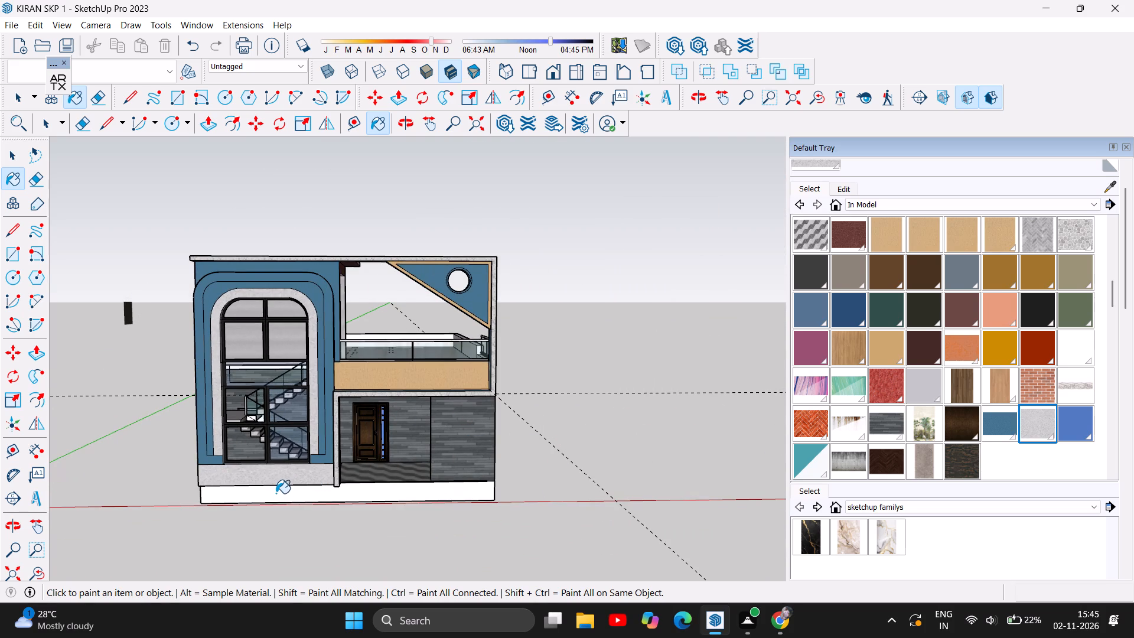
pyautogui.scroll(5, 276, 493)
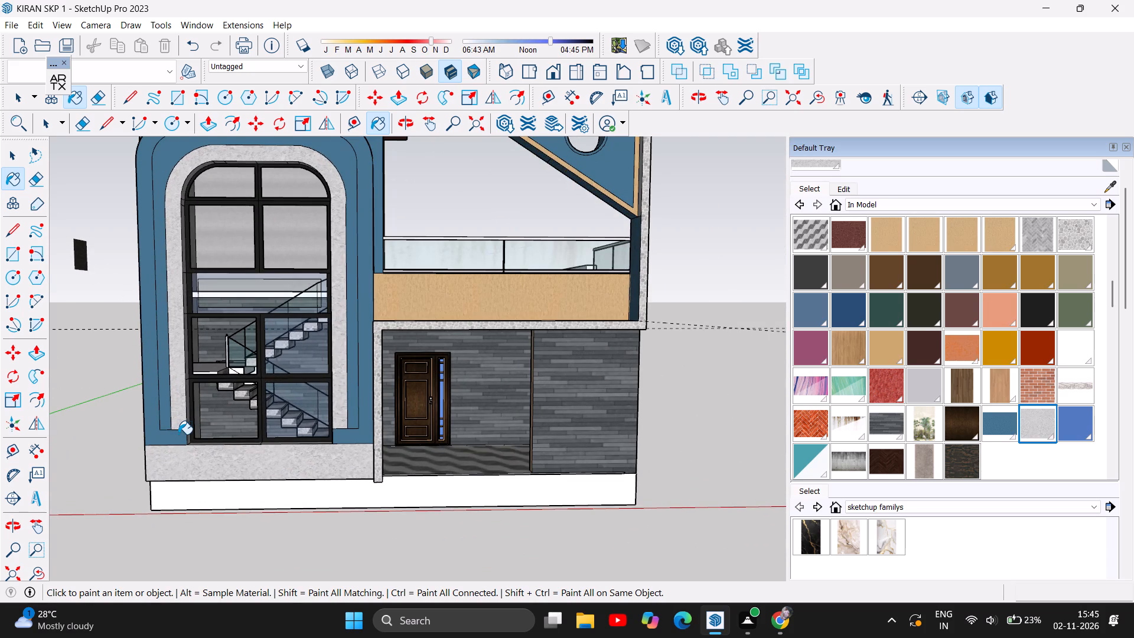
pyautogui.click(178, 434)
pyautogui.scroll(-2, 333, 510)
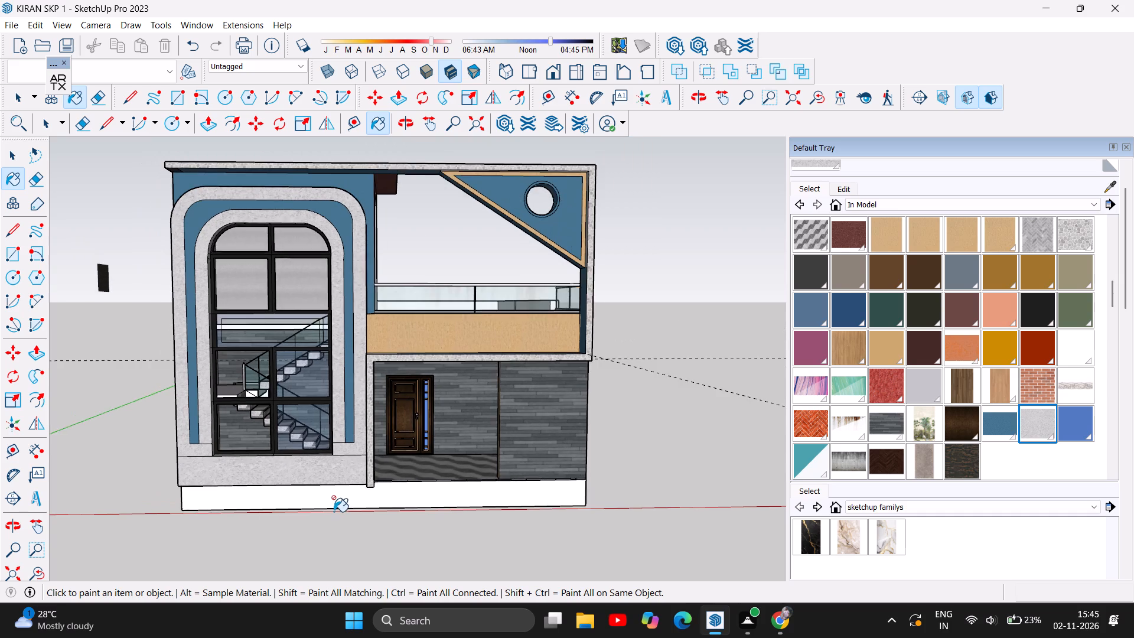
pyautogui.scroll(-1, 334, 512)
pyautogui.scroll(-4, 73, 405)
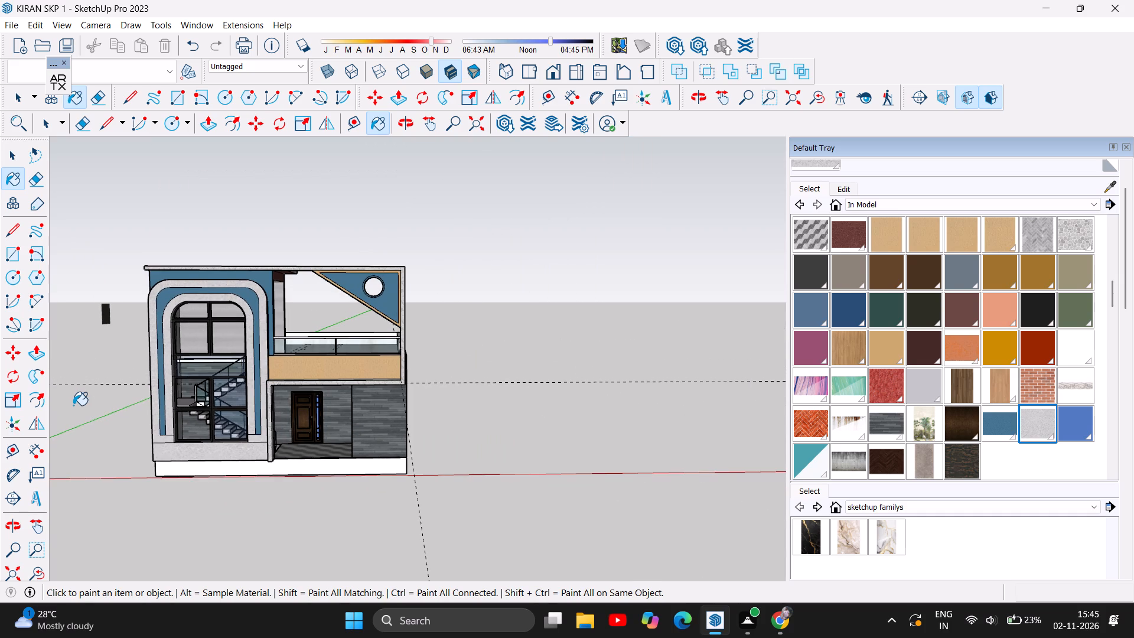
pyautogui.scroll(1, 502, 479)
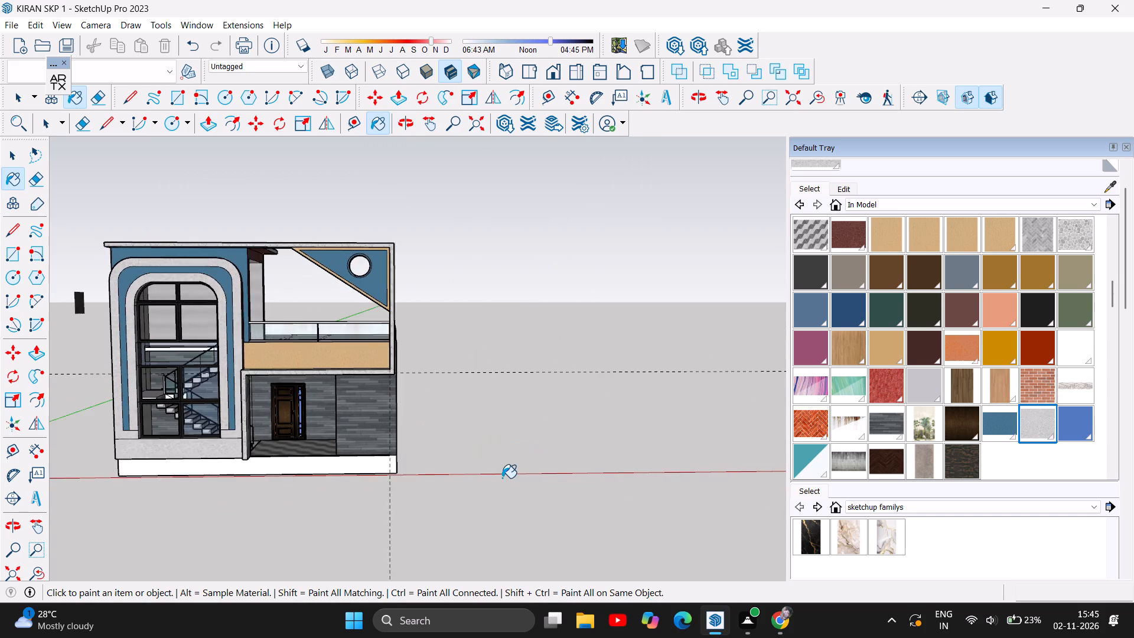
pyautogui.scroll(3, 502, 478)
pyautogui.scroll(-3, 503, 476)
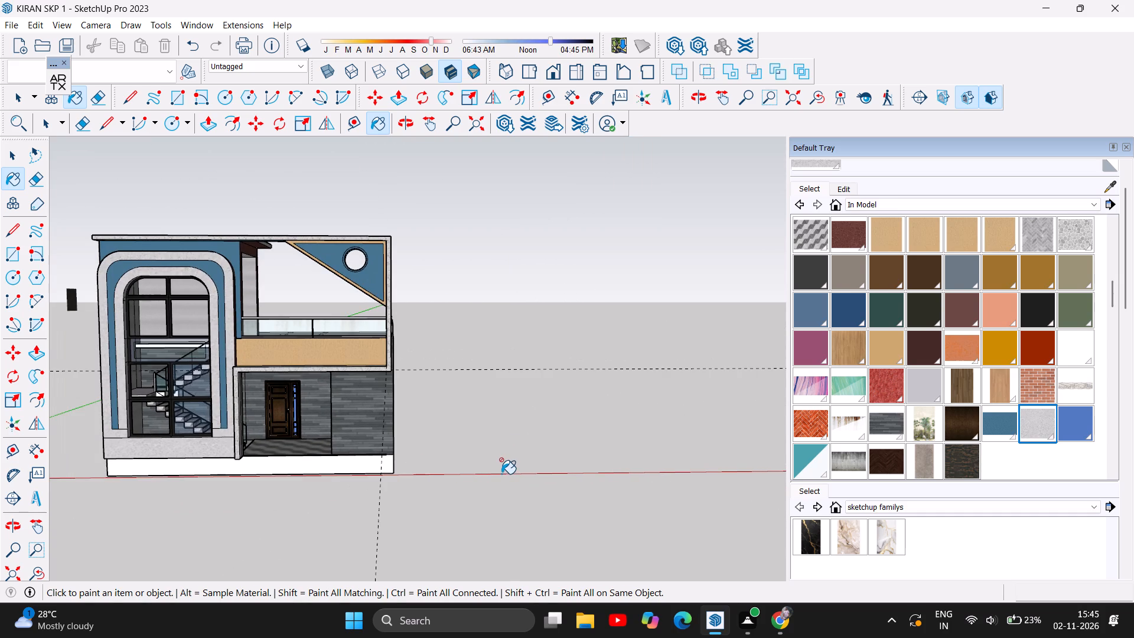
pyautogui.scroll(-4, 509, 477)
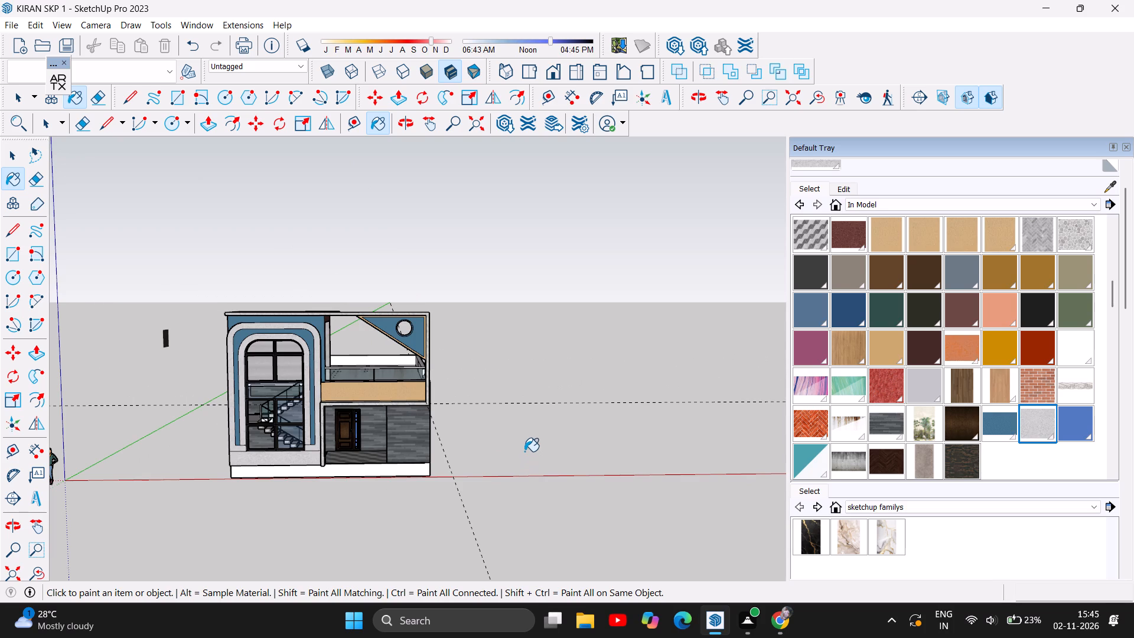
# Paint the ring around the round opening and the triangular panel's border with the light grey textured material.
pyautogui.scroll(3, 411, 300)
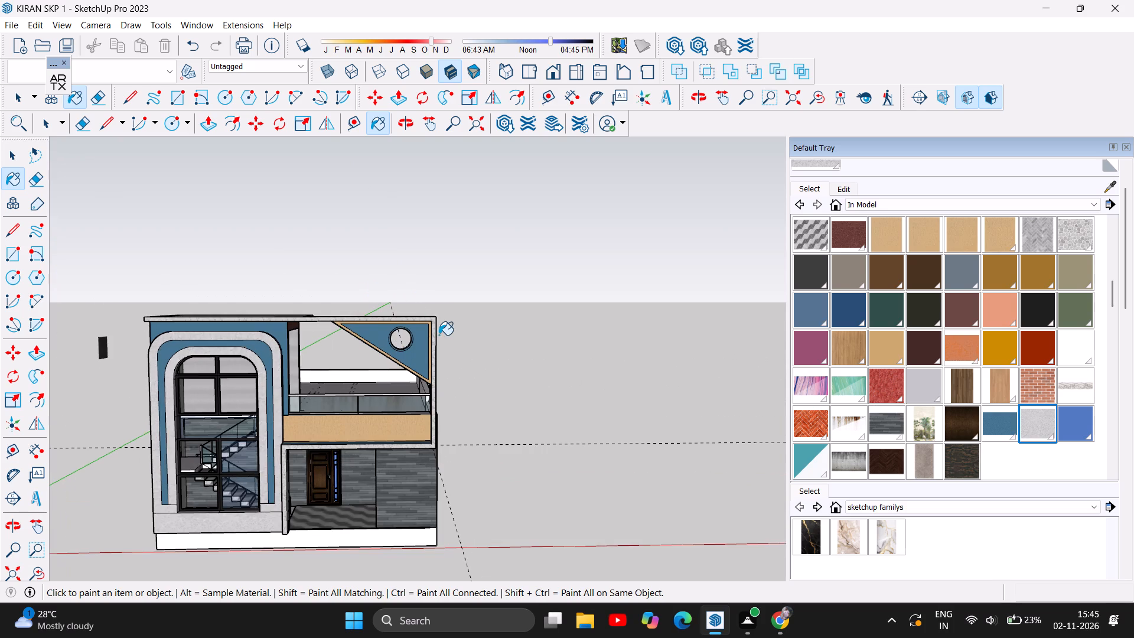
pyautogui.scroll(1, 439, 336)
pyautogui.scroll(4, 431, 389)
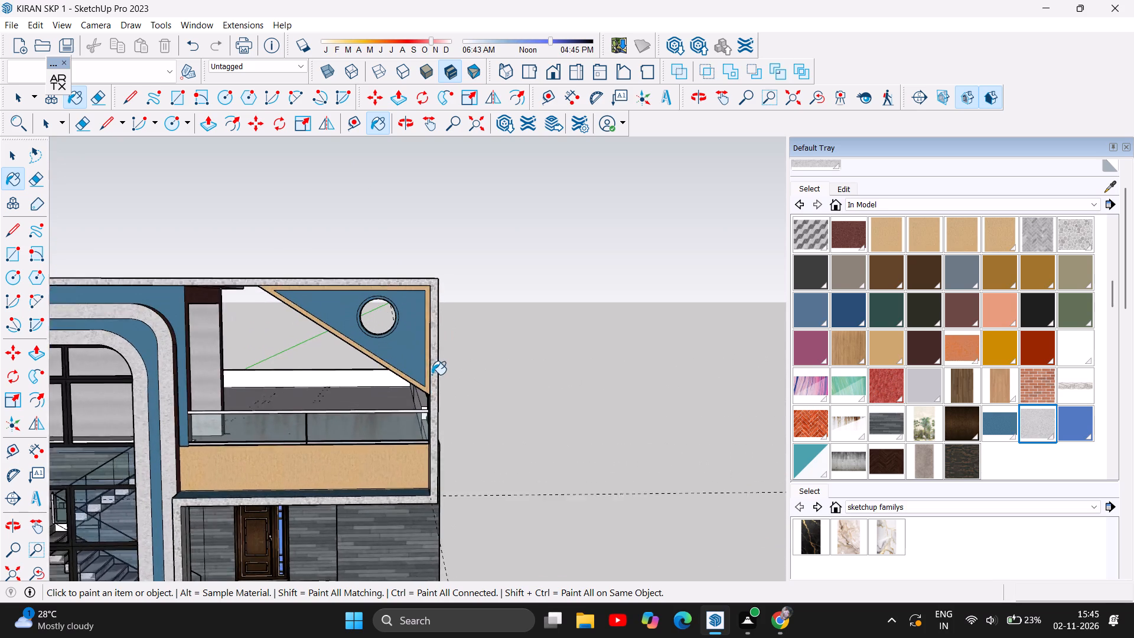
pyautogui.scroll(1, 432, 375)
pyautogui.click(436, 346)
pyautogui.click(436, 346)
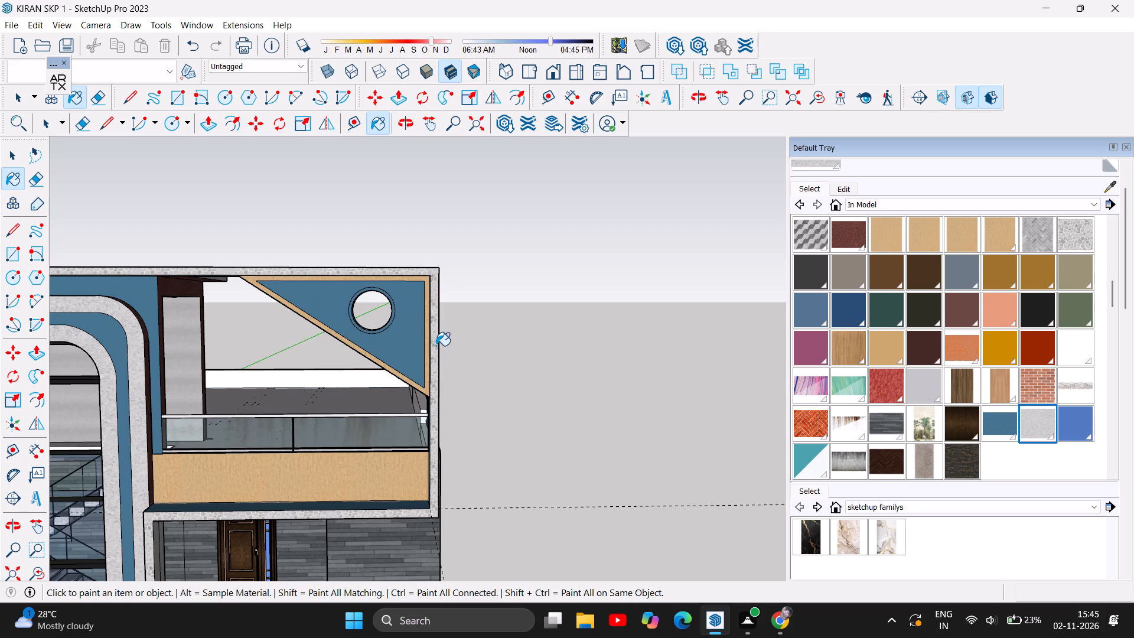
pyautogui.scroll(-4, 532, 328)
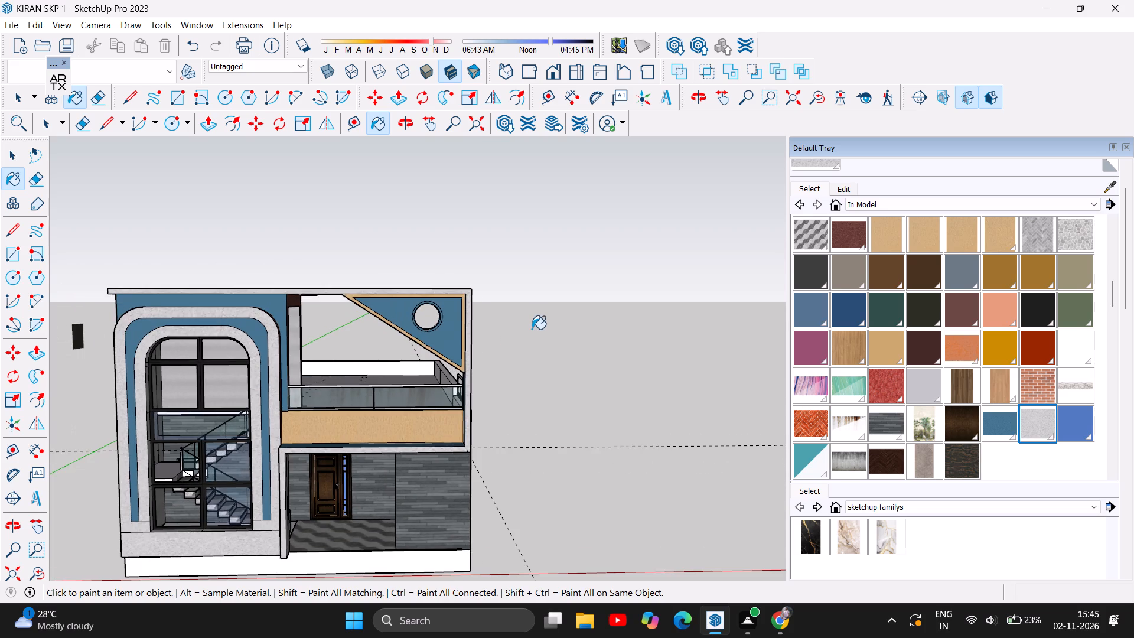
pyautogui.scroll(-2, 532, 329)
pyautogui.scroll(5, 545, 390)
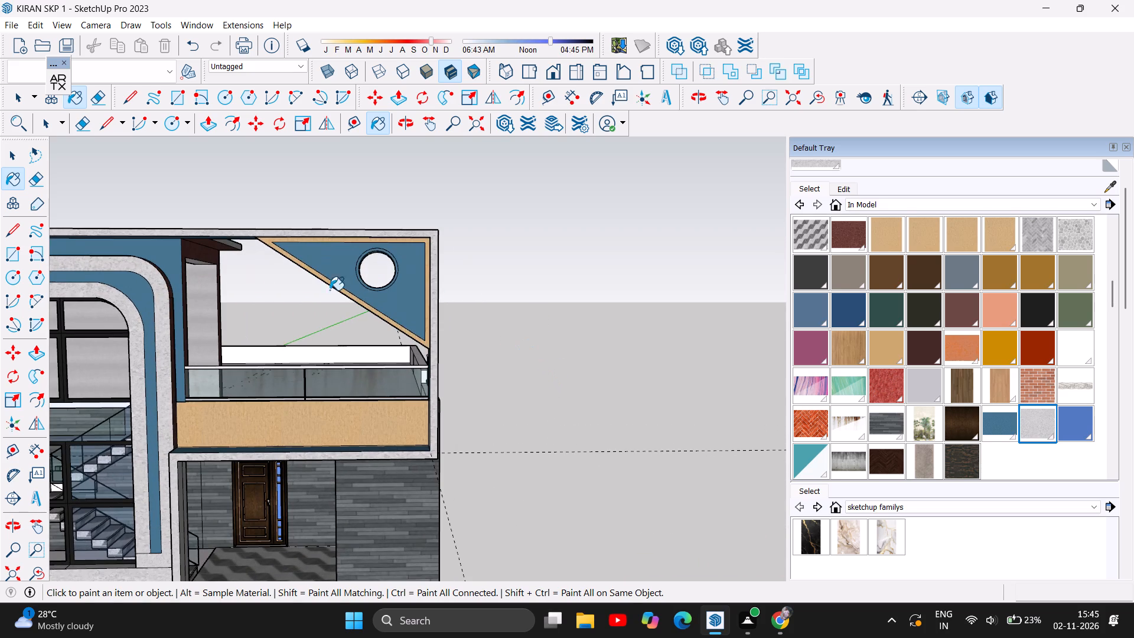
pyautogui.scroll(4, 320, 276)
pyautogui.scroll(5, 362, 231)
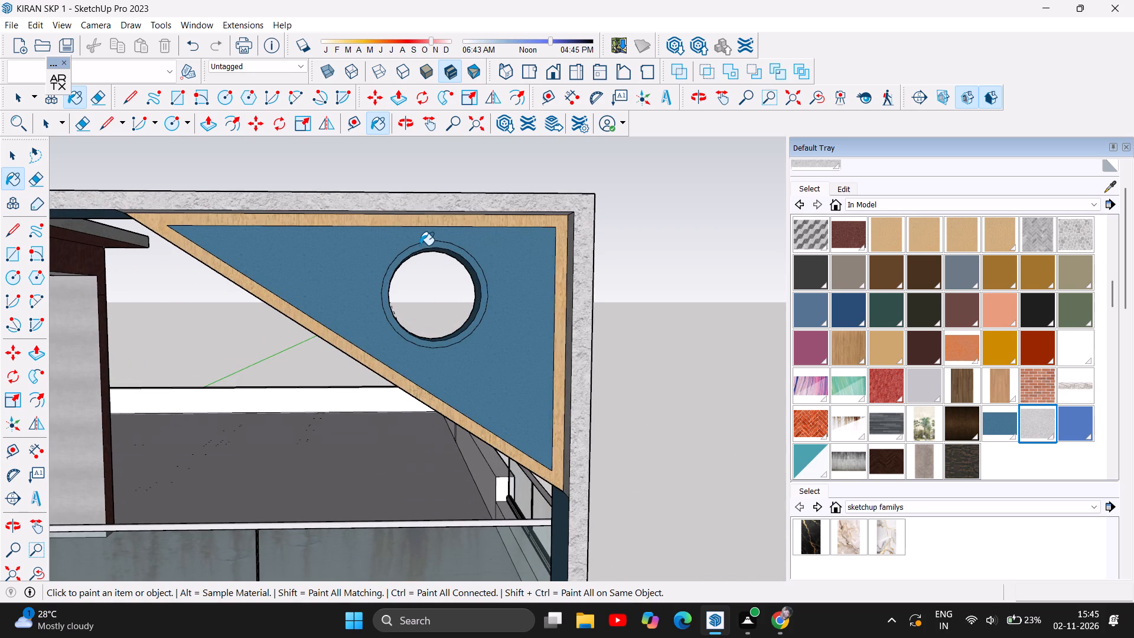
pyautogui.click(422, 246)
pyautogui.click(298, 321)
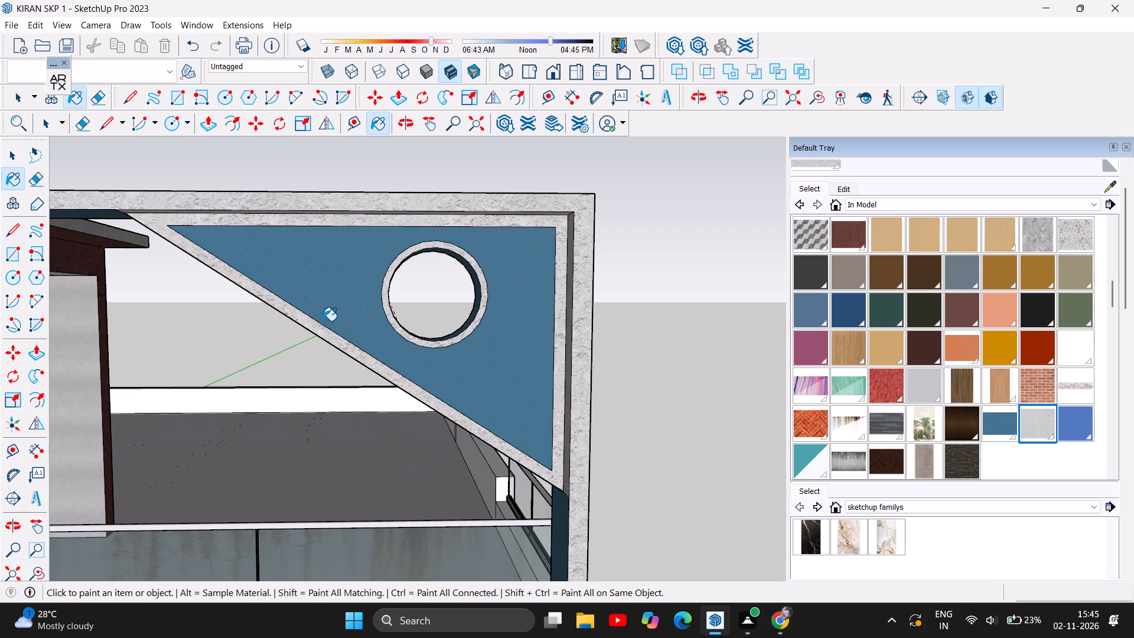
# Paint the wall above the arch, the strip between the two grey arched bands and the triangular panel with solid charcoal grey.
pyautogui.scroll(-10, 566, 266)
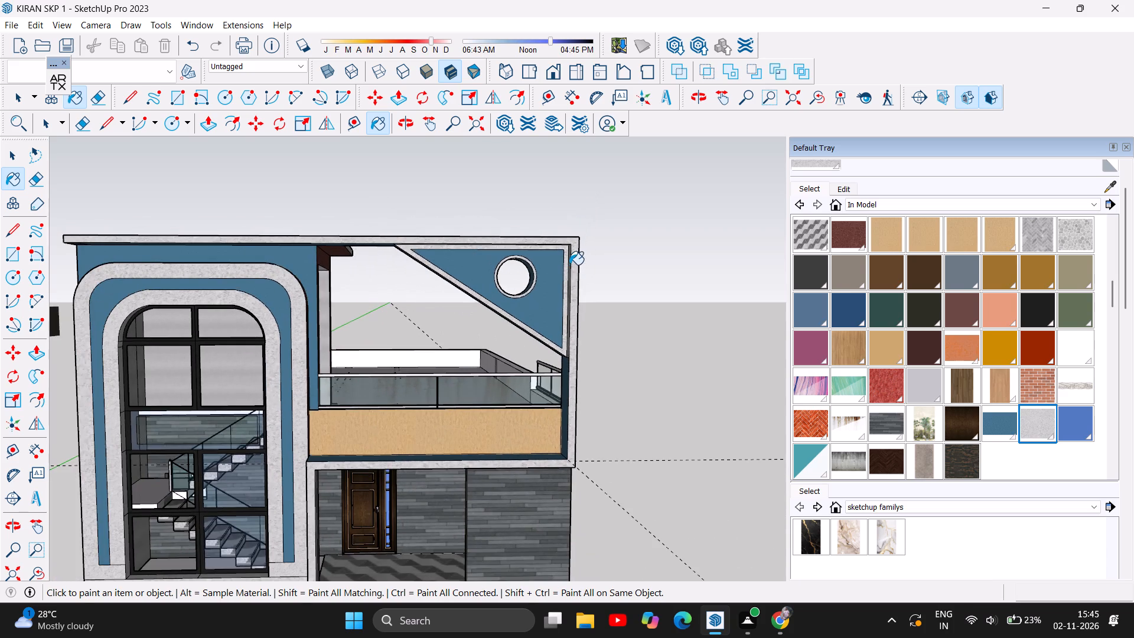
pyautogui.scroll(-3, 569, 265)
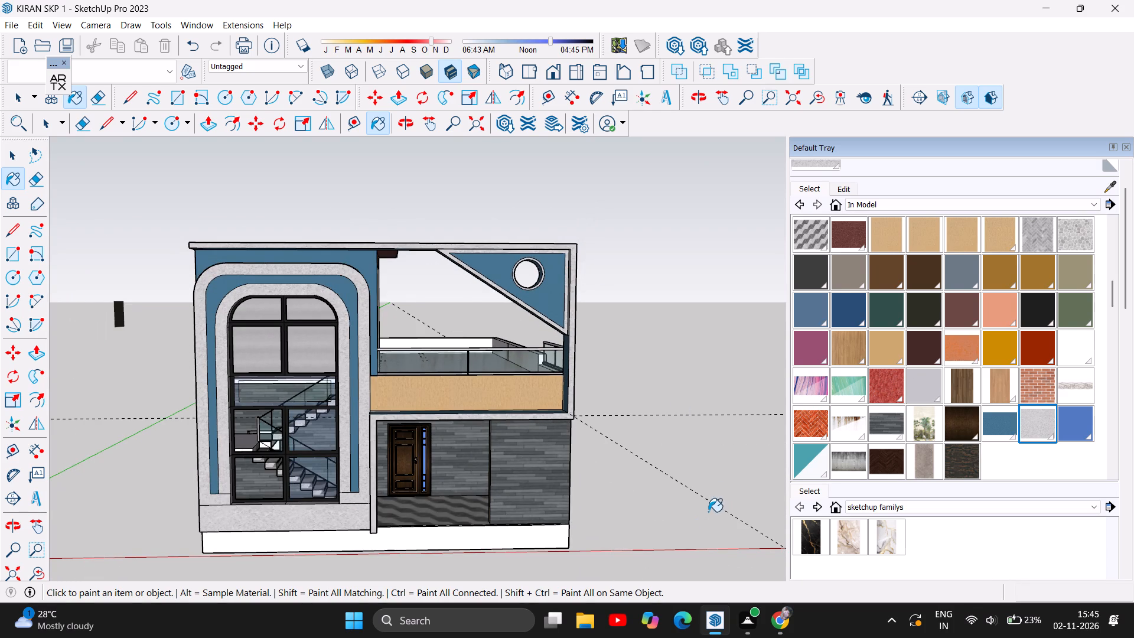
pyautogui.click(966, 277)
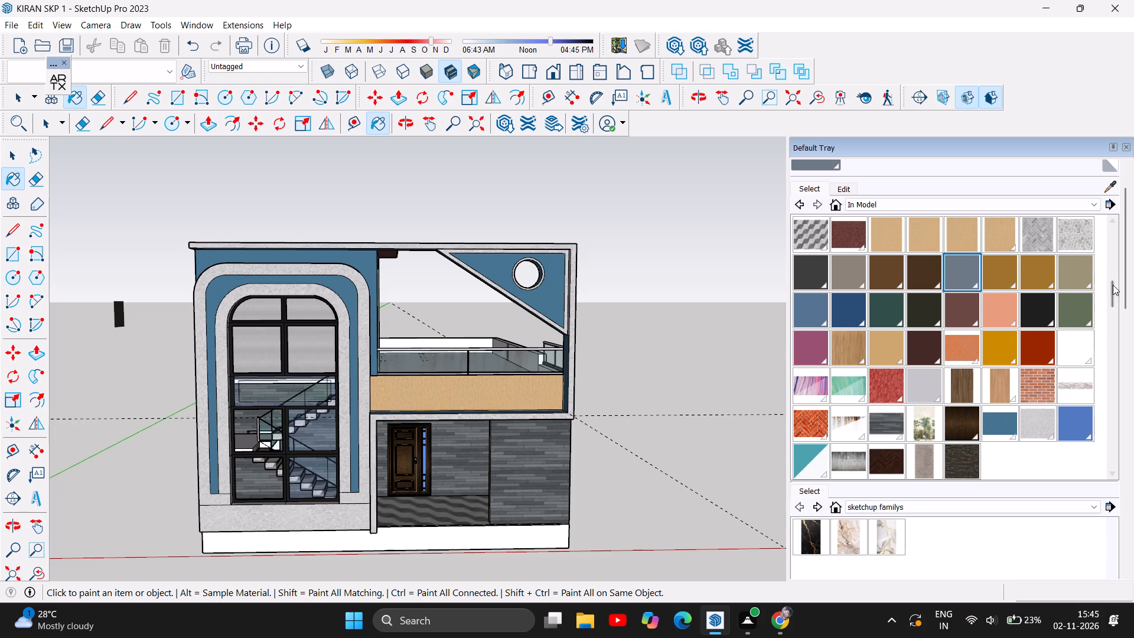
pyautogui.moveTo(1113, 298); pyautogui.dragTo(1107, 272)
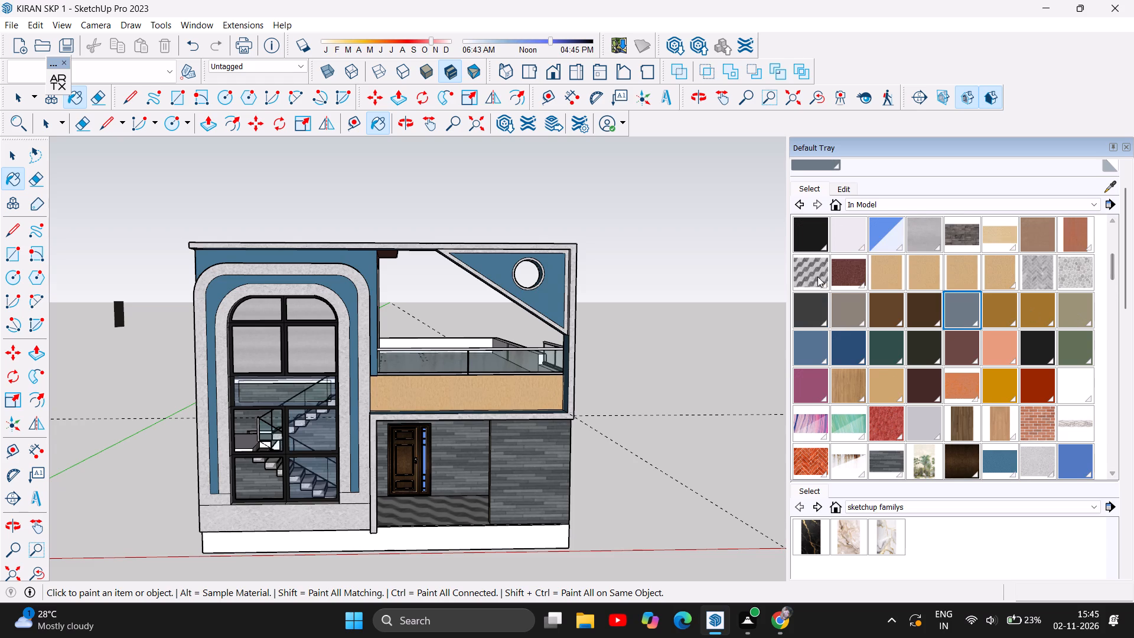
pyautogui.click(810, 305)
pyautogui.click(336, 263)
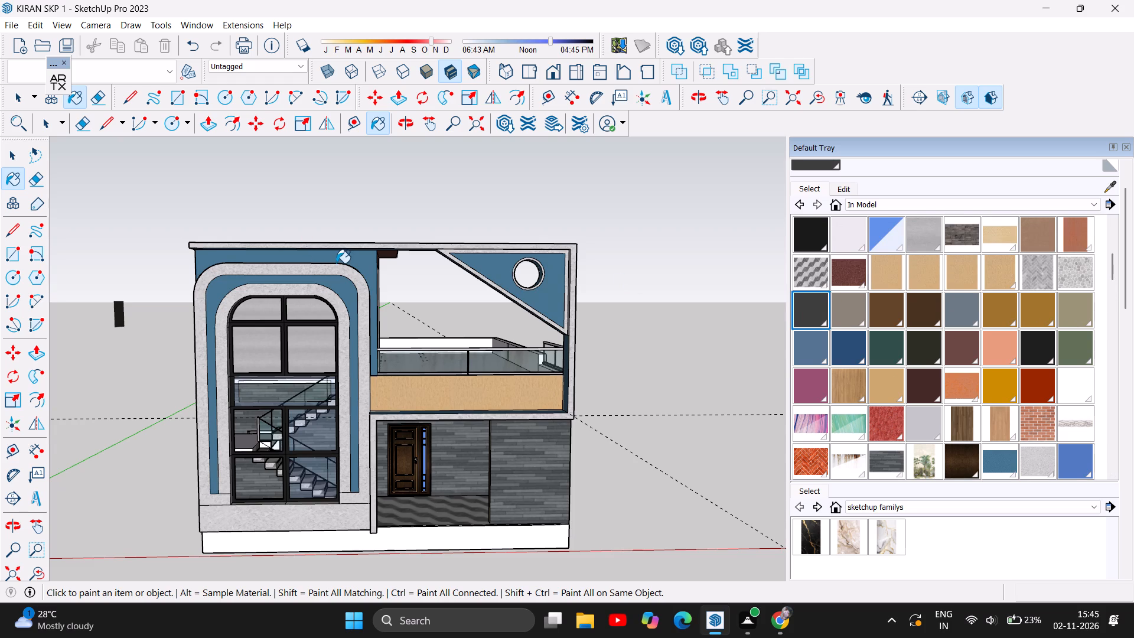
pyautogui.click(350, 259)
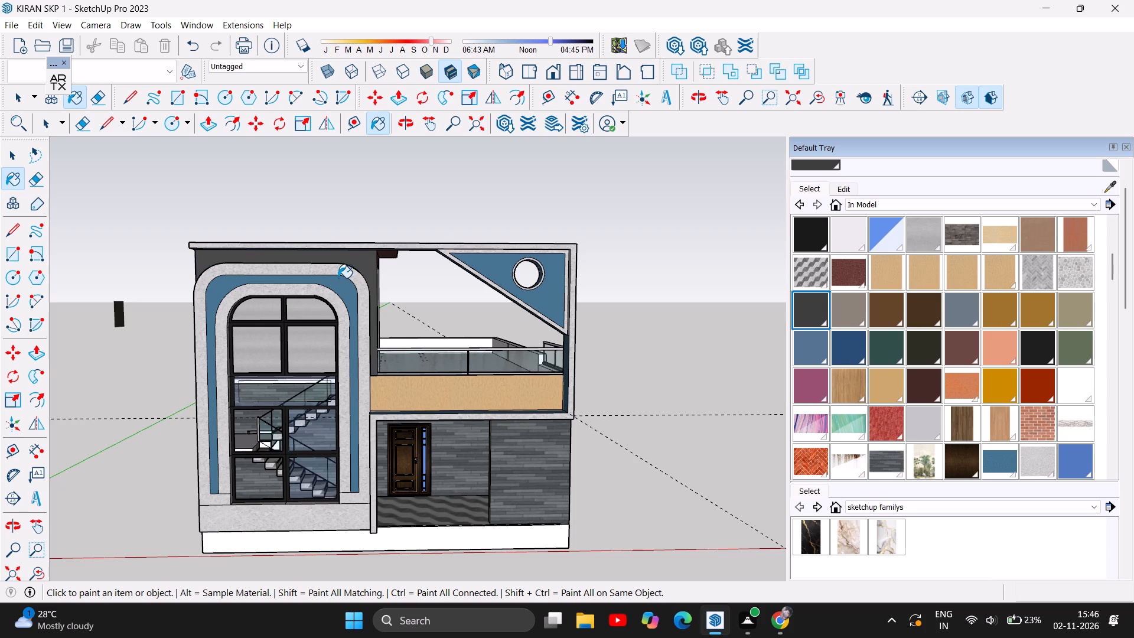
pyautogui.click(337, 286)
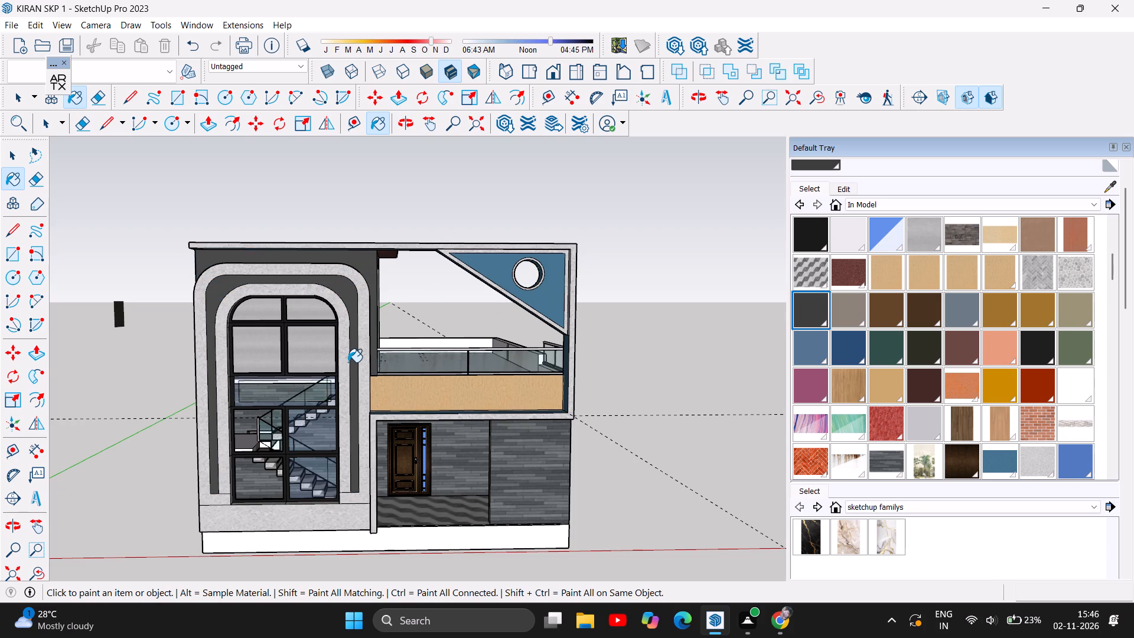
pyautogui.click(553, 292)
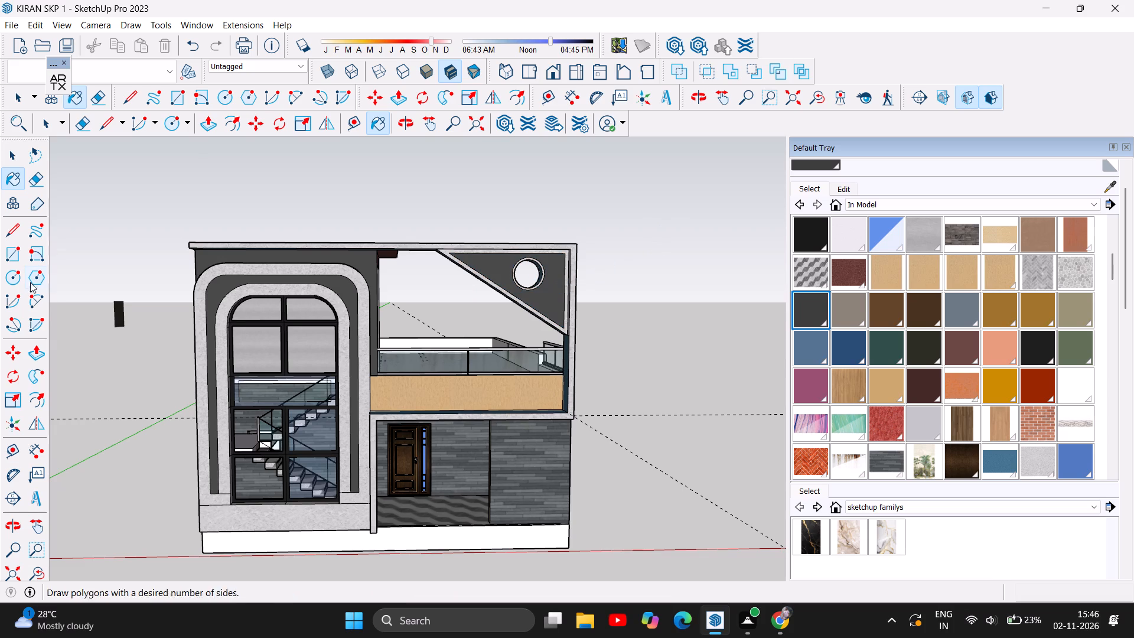
# Paint the wall above the arch, the strip between the grey arched bands and the triangular panel with the dark brown bark-like material.
pyautogui.scroll(-1, 60, 336)
pyautogui.scroll(-1, 200, 433)
pyautogui.scroll(2, 212, 564)
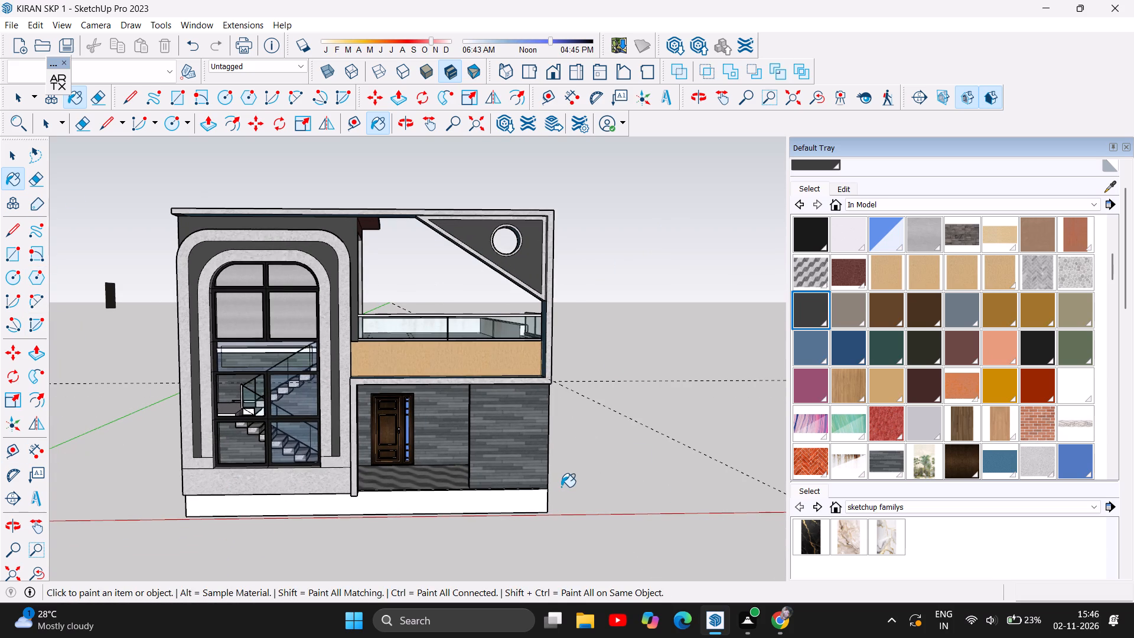
pyautogui.scroll(-4, 1054, 459)
pyautogui.scroll(-3, 972, 455)
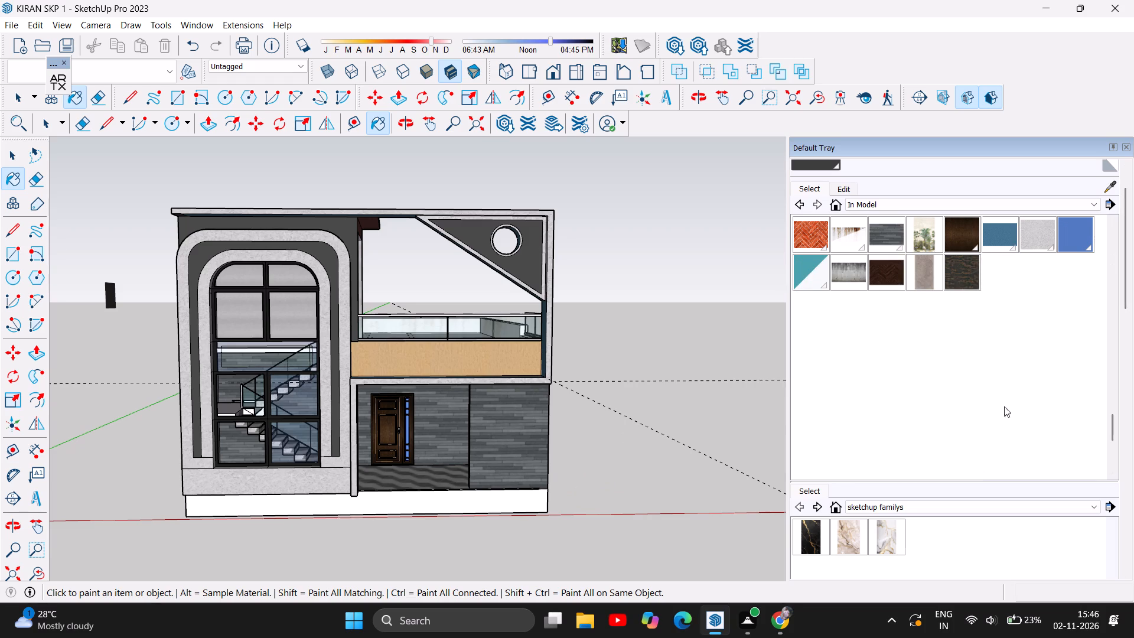
pyautogui.scroll(5, 1027, 311)
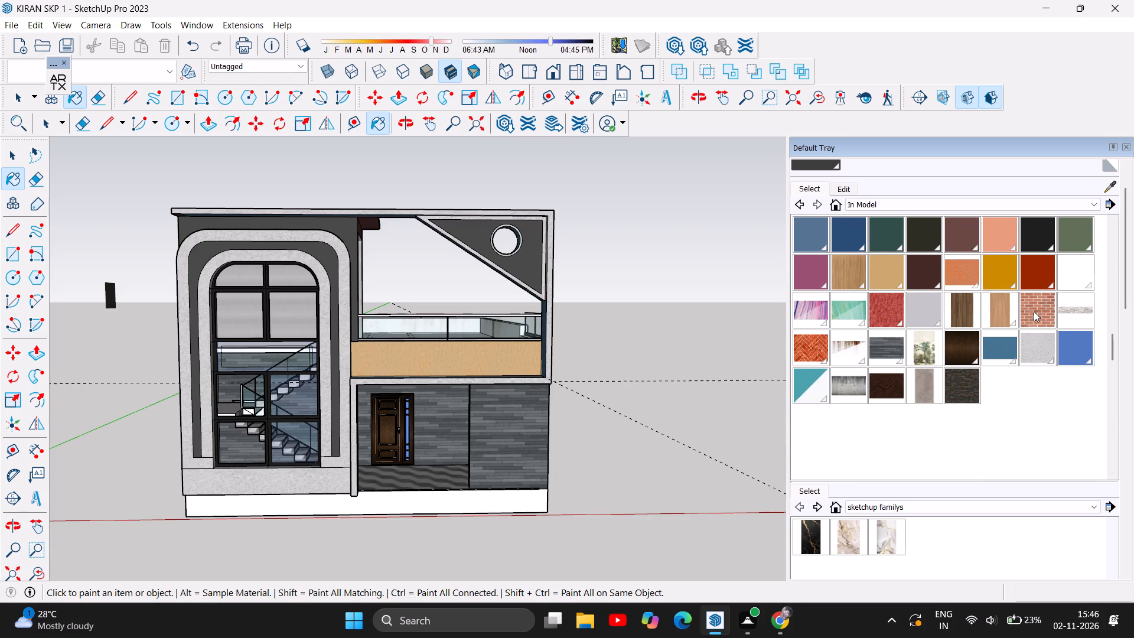
pyautogui.click(973, 424)
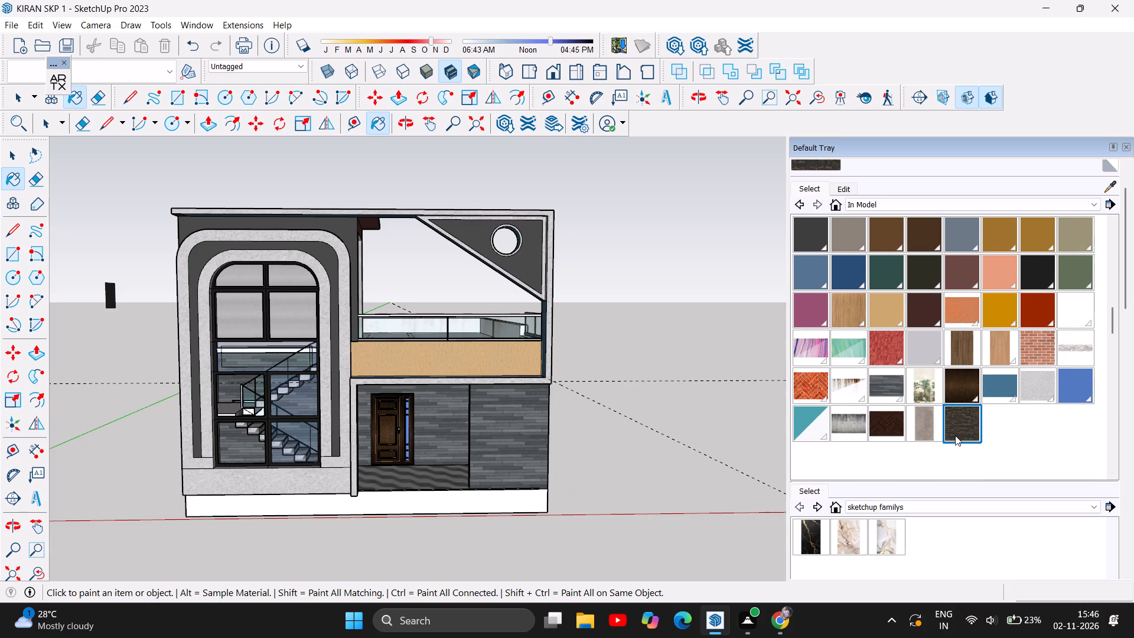
pyautogui.click(340, 230)
pyautogui.click(325, 255)
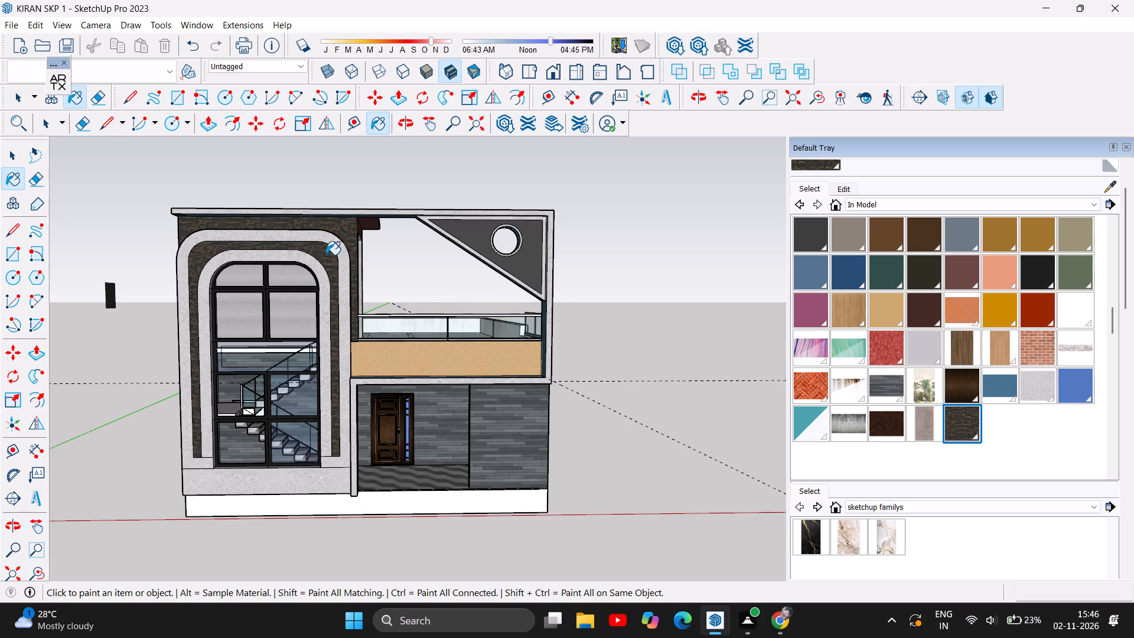
pyautogui.click(476, 235)
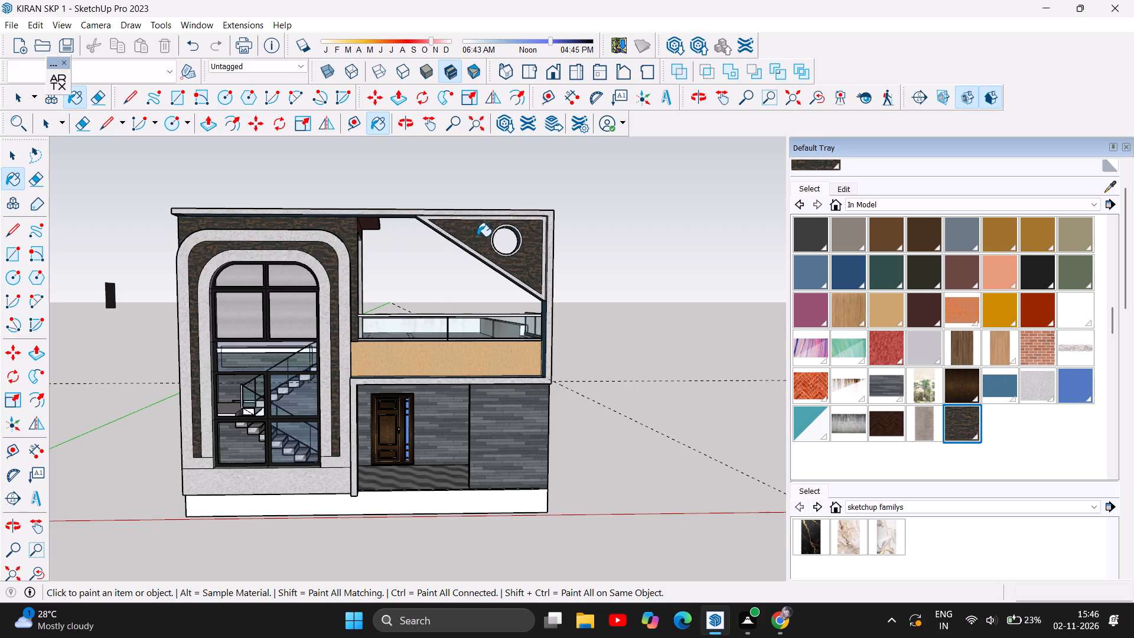
# Paint the outer arched band with the same dark brown bark-like material, keeping only the inner band light grey.
pyautogui.scroll(-3, 632, 499)
pyautogui.scroll(3, 647, 471)
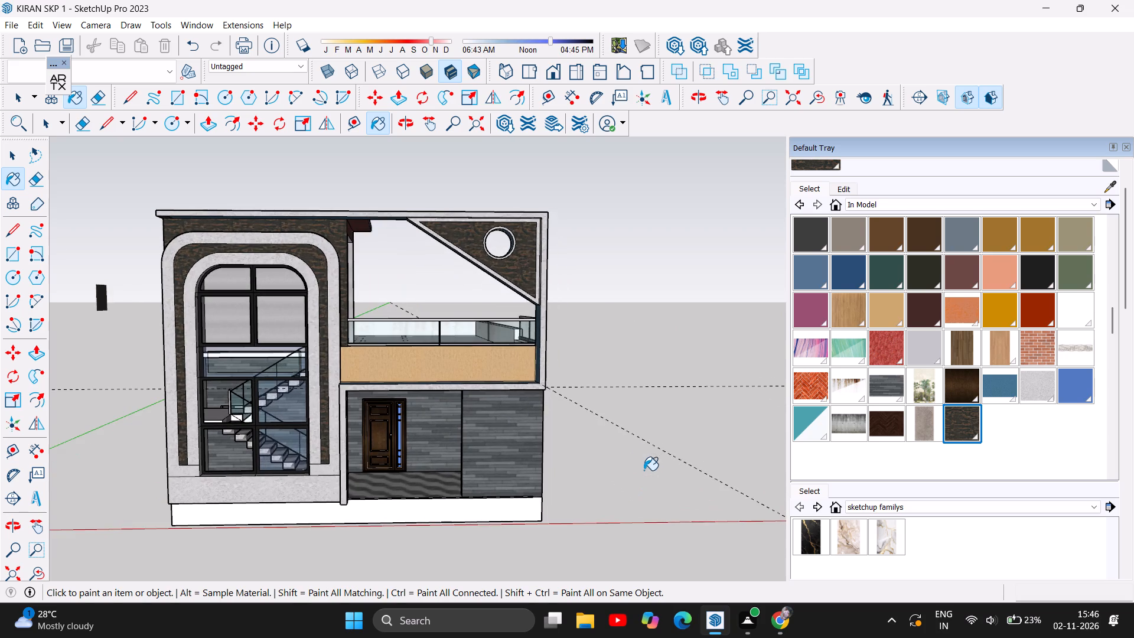
pyautogui.scroll(3, 40, 297)
pyautogui.scroll(3, 250, 243)
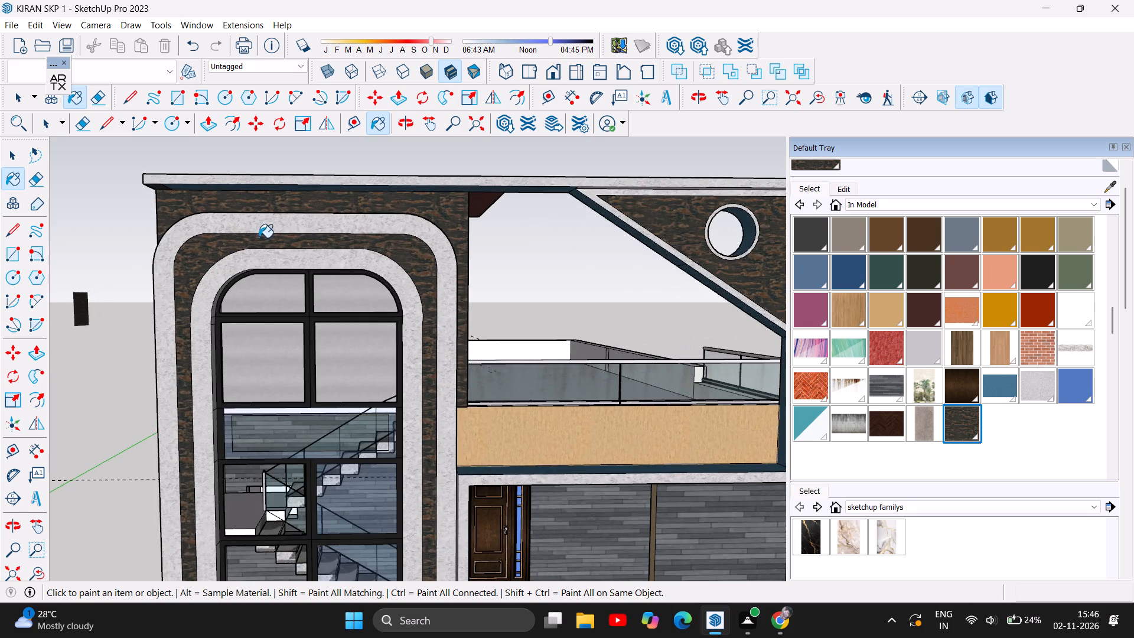
pyautogui.scroll(3, 271, 209)
pyautogui.click(276, 224)
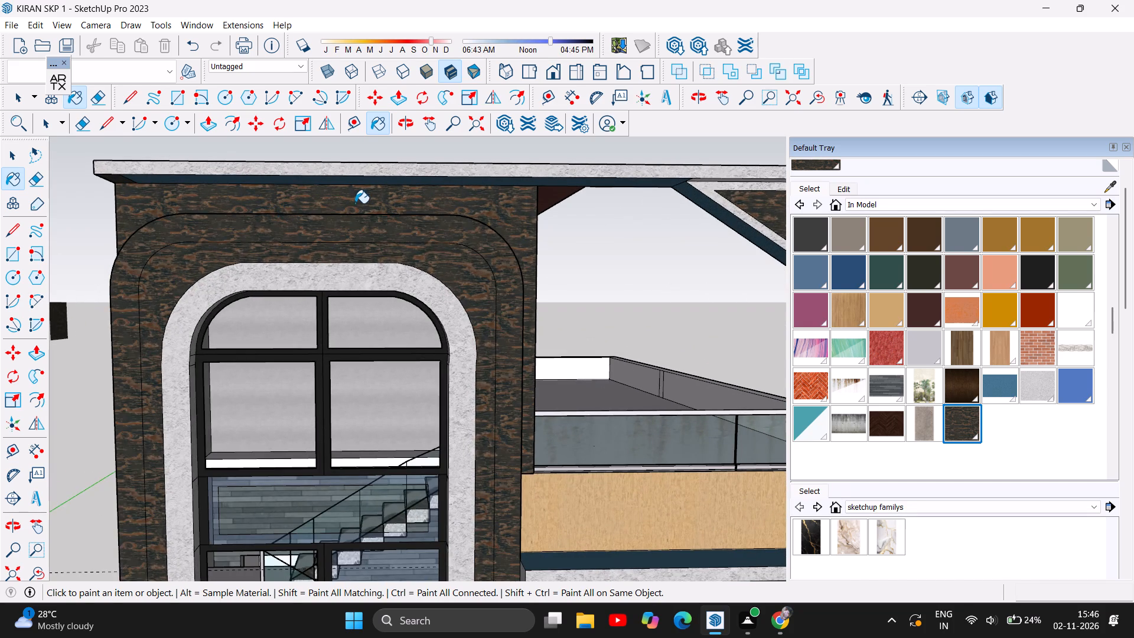
pyautogui.scroll(-7, 364, 203)
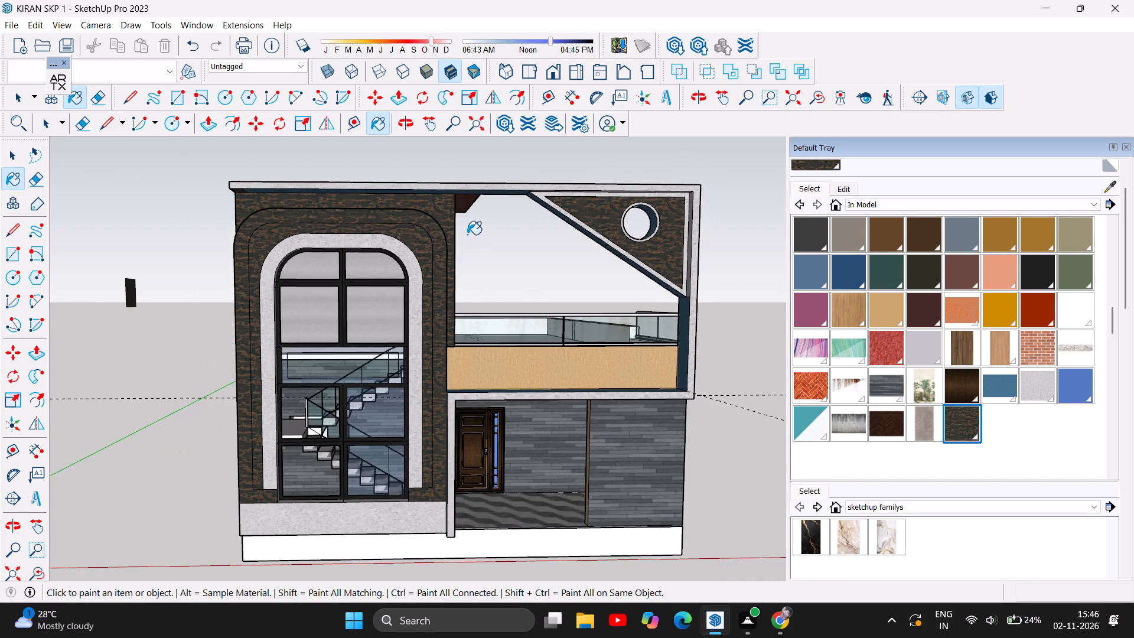
pyautogui.scroll(1, 444, 211)
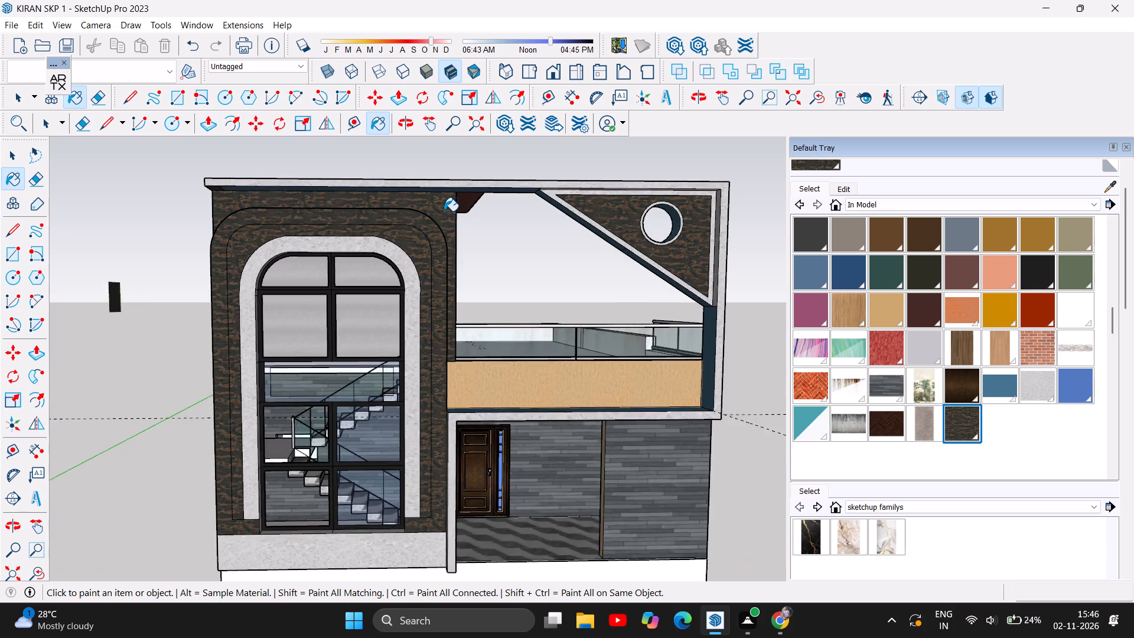
# Examine the arched outlines around the tall window from the front and from an oblique side angle.
pyautogui.scroll(5, 444, 211)
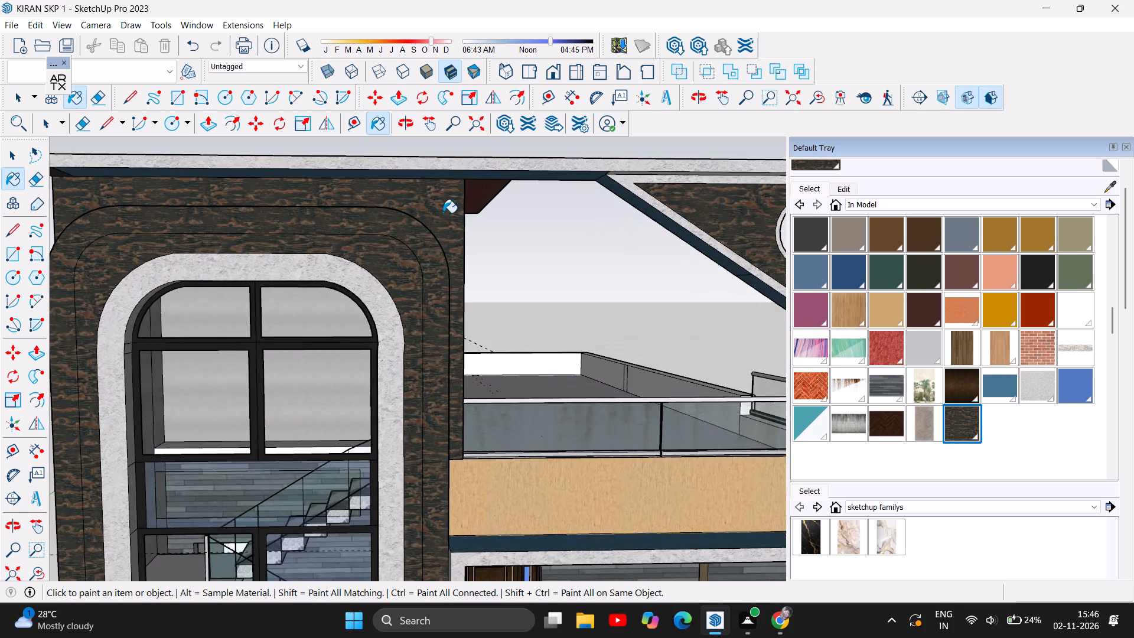
pyautogui.scroll(4, 442, 213)
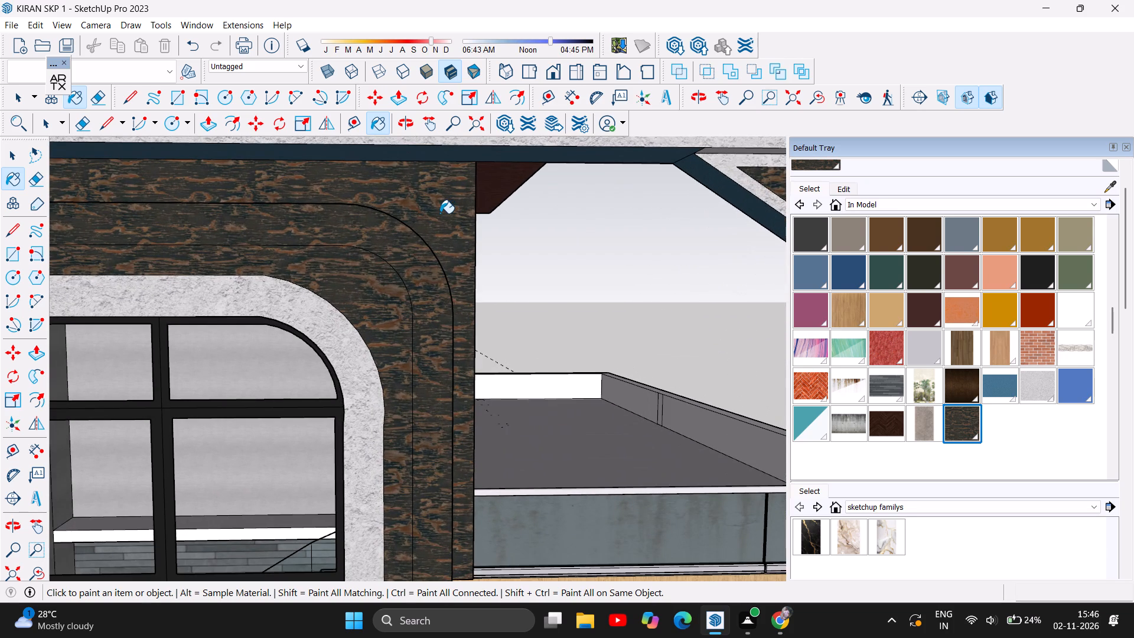
pyautogui.scroll(-7, 440, 213)
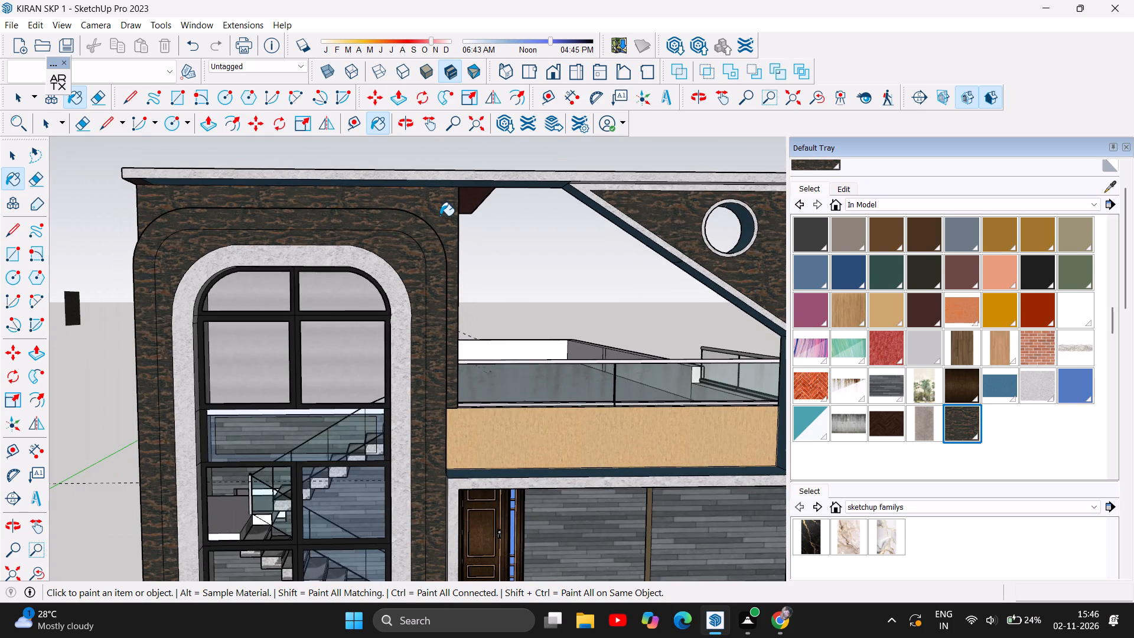
pyautogui.click(8, 155)
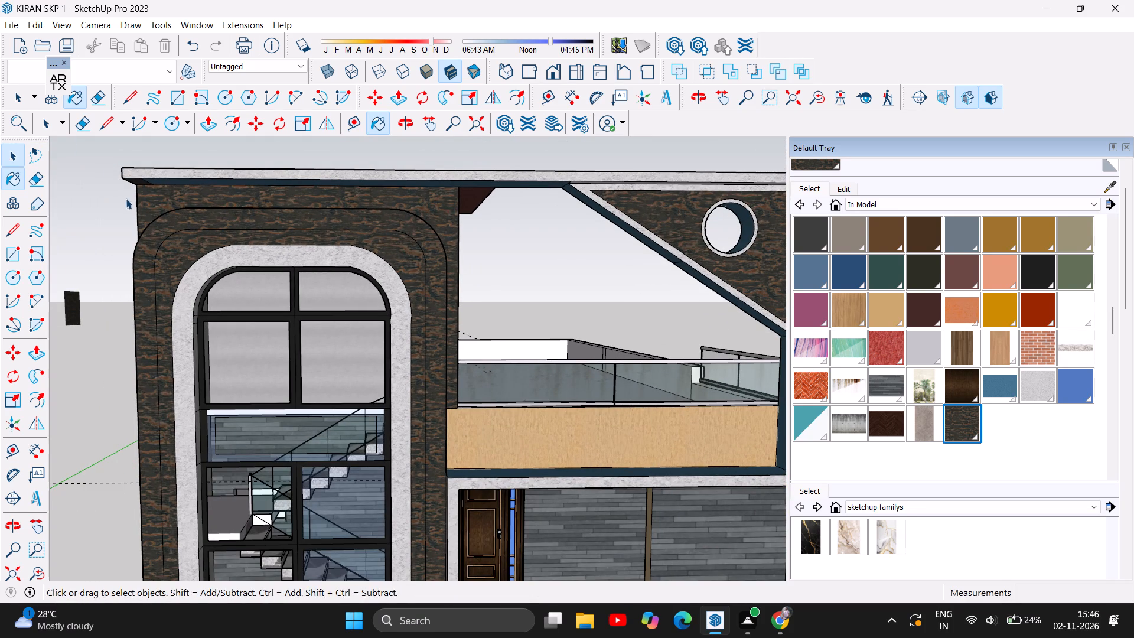
pyautogui.click(148, 226)
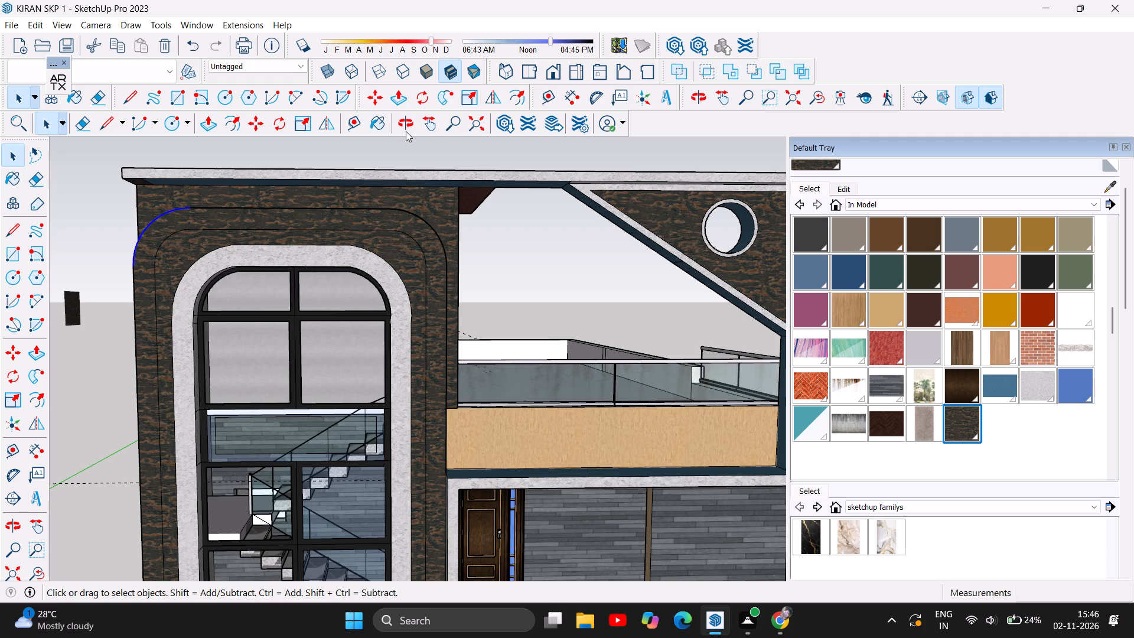
pyautogui.click(406, 115)
pyautogui.moveTo(63, 308); pyautogui.dragTo(322, 346)
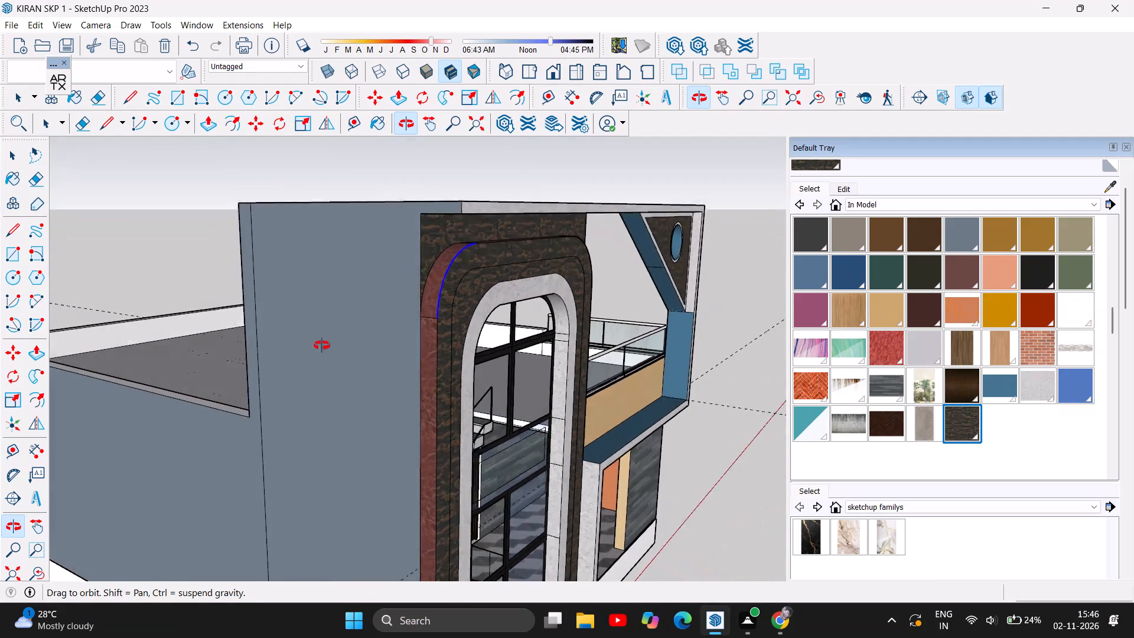
pyautogui.moveTo(322, 346); pyautogui.dragTo(237, 348)
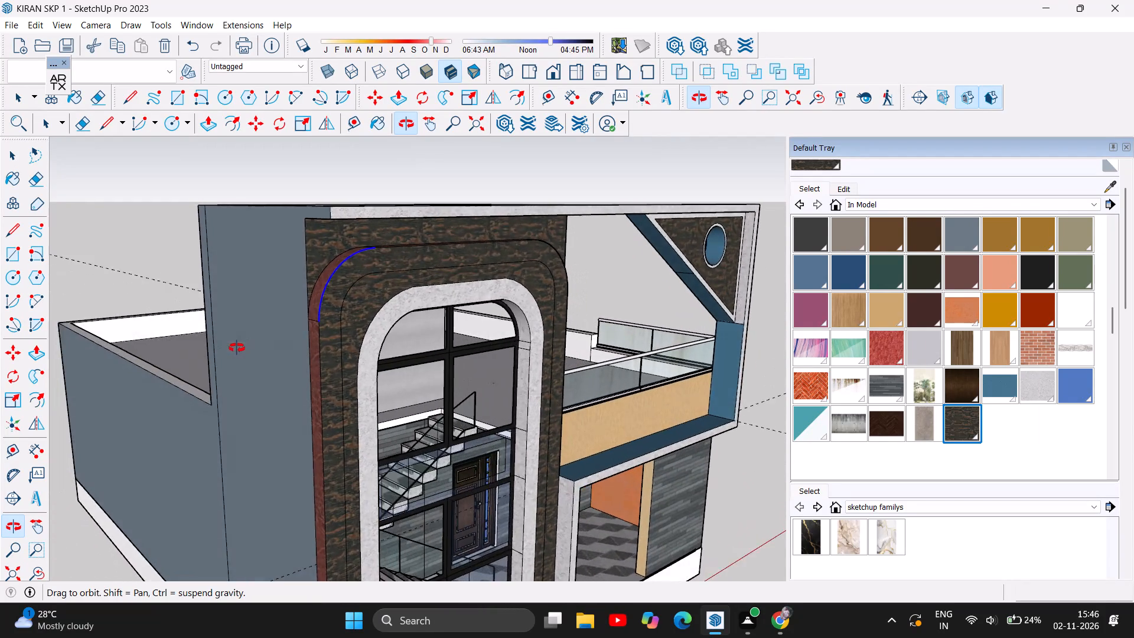
pyautogui.moveTo(237, 348); pyautogui.dragTo(217, 346)
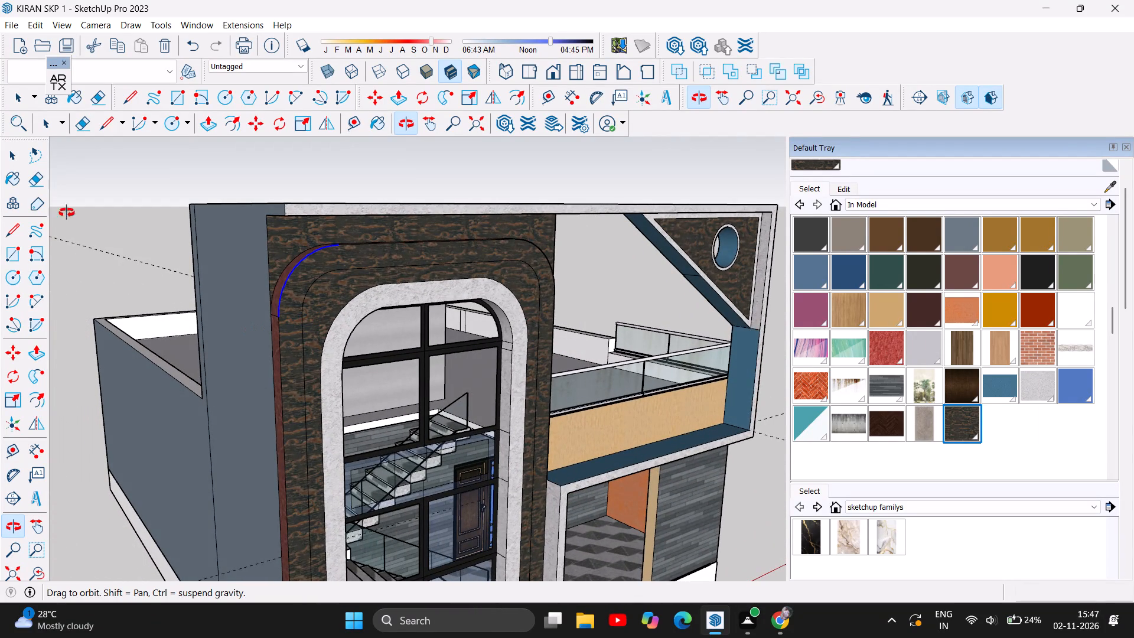
# Delete the straight and curved segments of the arched line between the outer arch outline and the light grey window band.
pyautogui.click(10, 159)
pyautogui.click(304, 320)
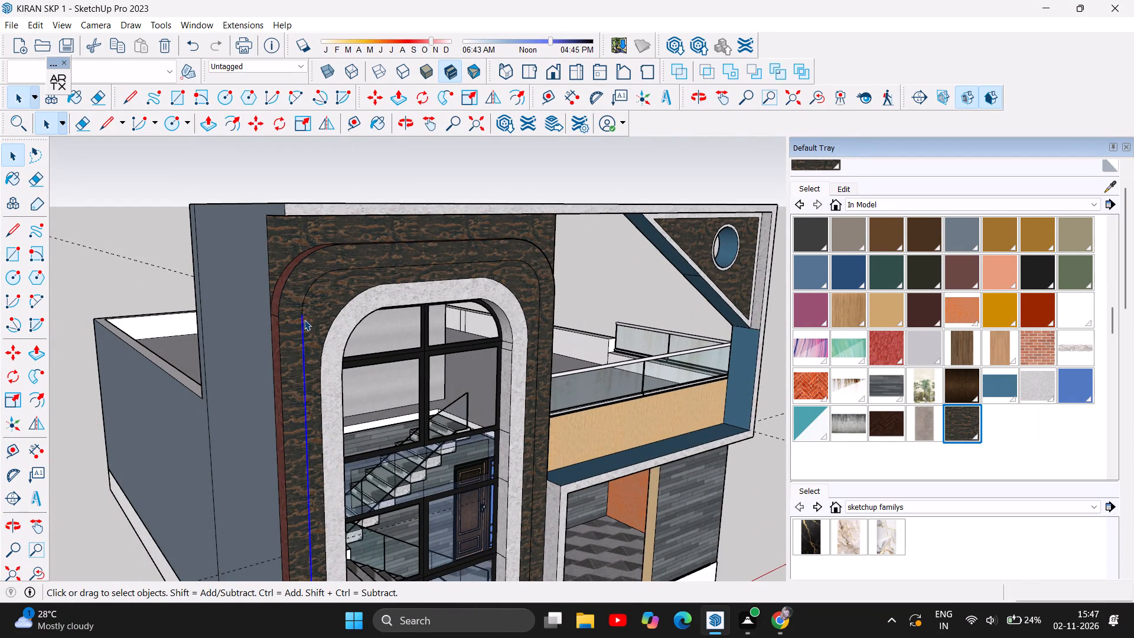
pyautogui.press('Delete')
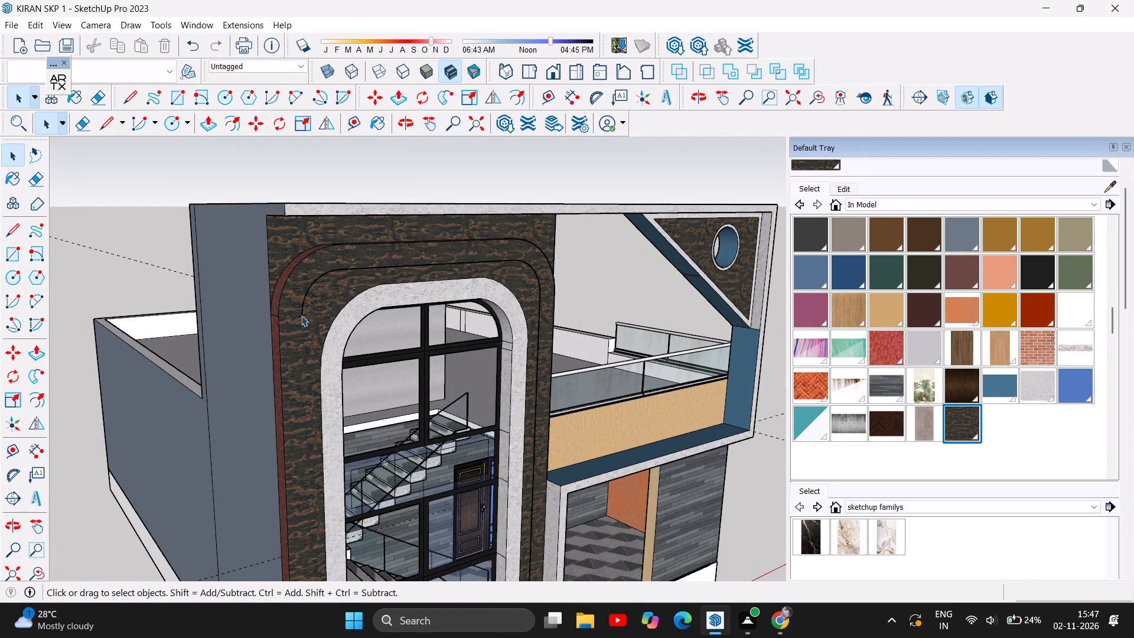
pyautogui.click(302, 311)
pyautogui.press('Delete')
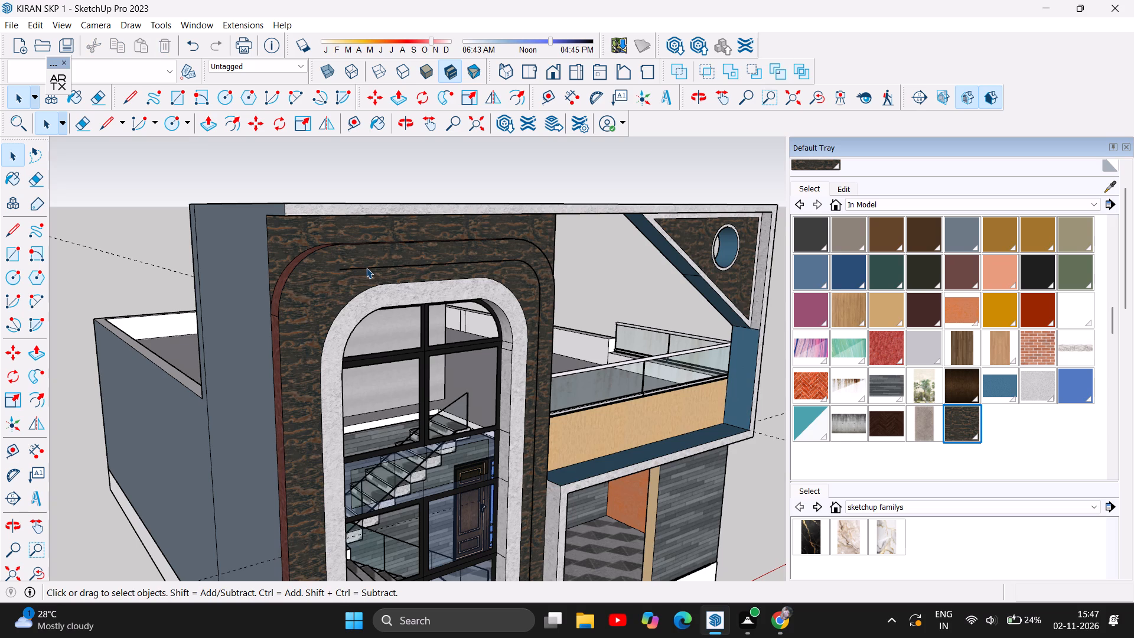
pyautogui.click(370, 269)
pyautogui.press('Delete')
pyautogui.click(527, 263)
pyautogui.press('Delete')
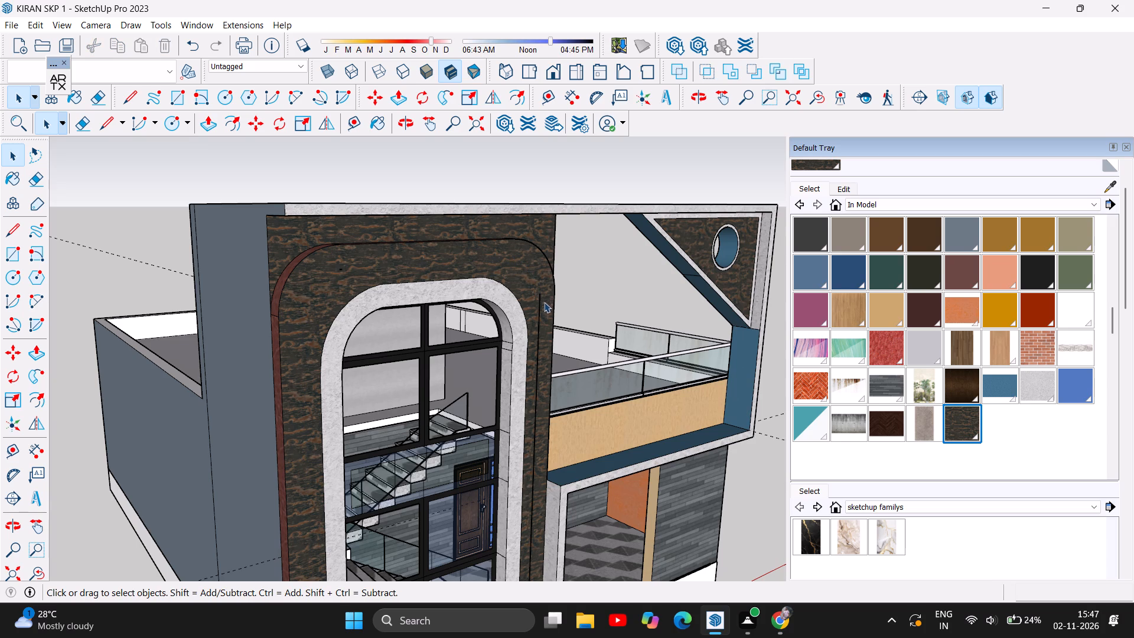
pyautogui.click(540, 306)
pyautogui.press('Delete')
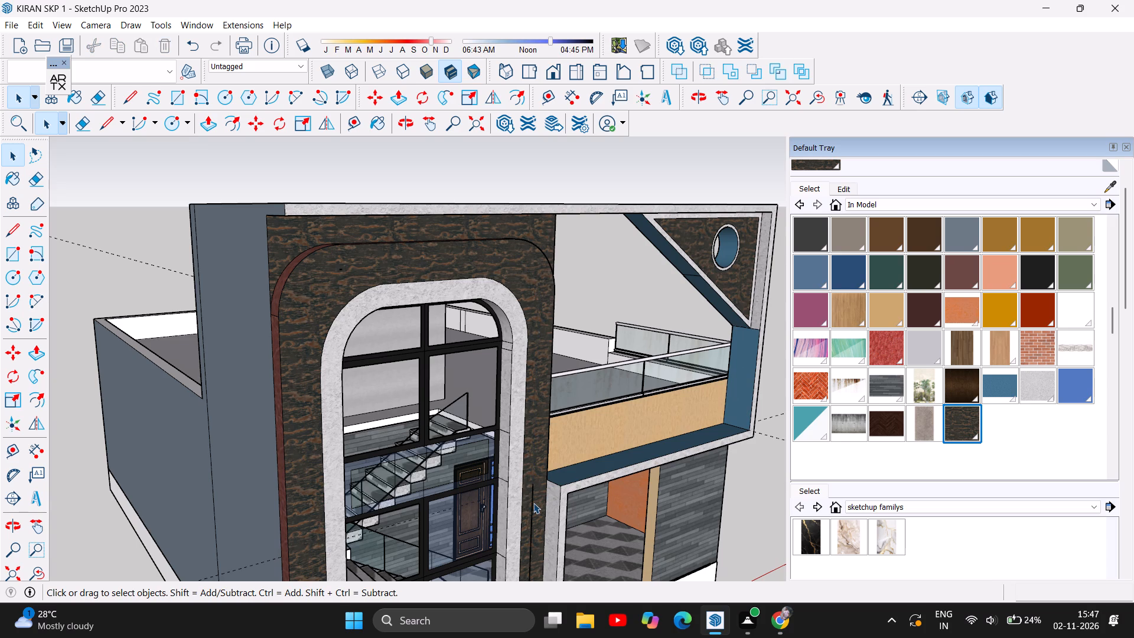
pyautogui.click(533, 503)
pyautogui.press('Delete')
# Delete the short leftover edges at both feet of the dark brown arched surround, just above the light grey base.
pyautogui.scroll(-3, 229, 290)
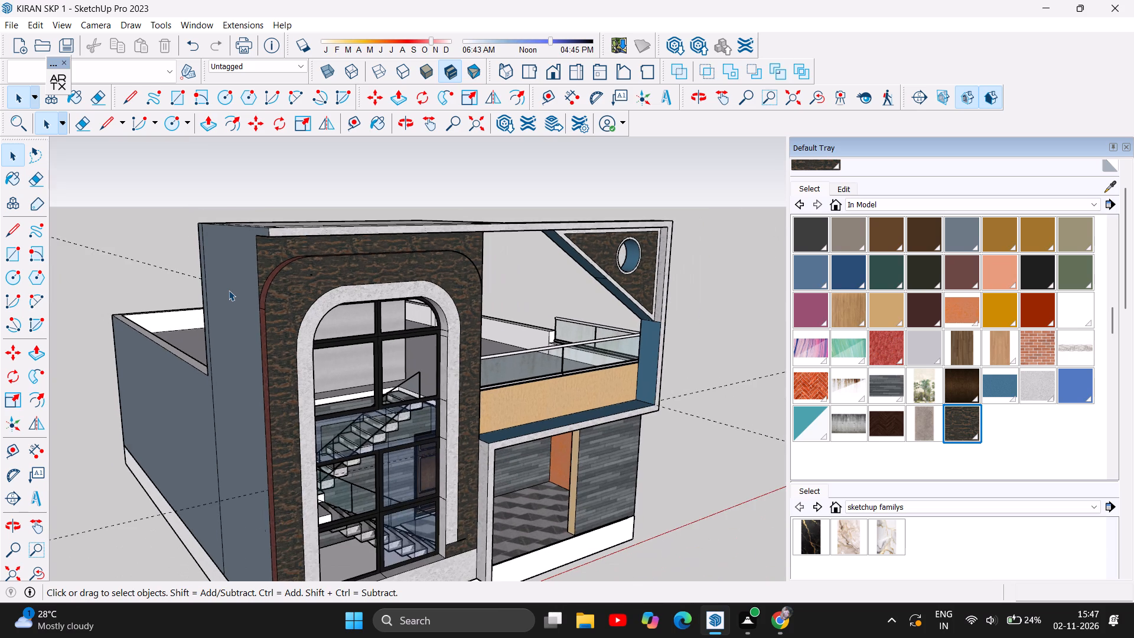
pyautogui.scroll(-2, 229, 290)
pyautogui.scroll(1, 398, 532)
pyautogui.scroll(-1, 366, 528)
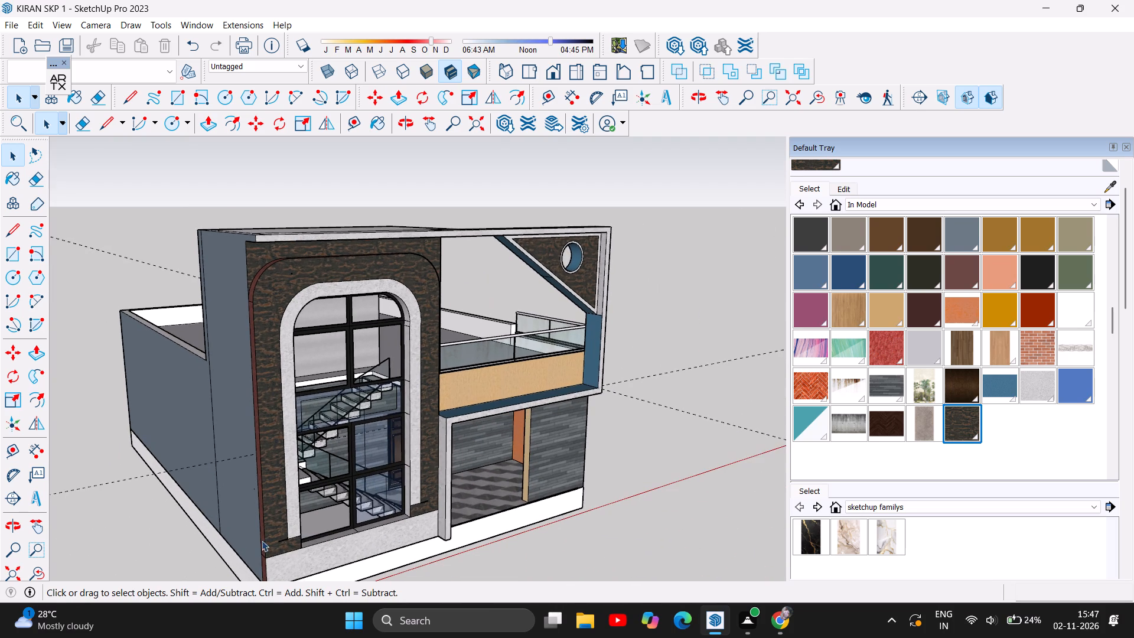
pyautogui.click(283, 540)
pyautogui.press('Delete')
pyautogui.click(426, 503)
pyautogui.press('Delete')
# Extend the light grey window band's outer edge about 11" down to the base beside the entrance, and paint the enclosed patch light grey.
pyautogui.scroll(3, 262, 506)
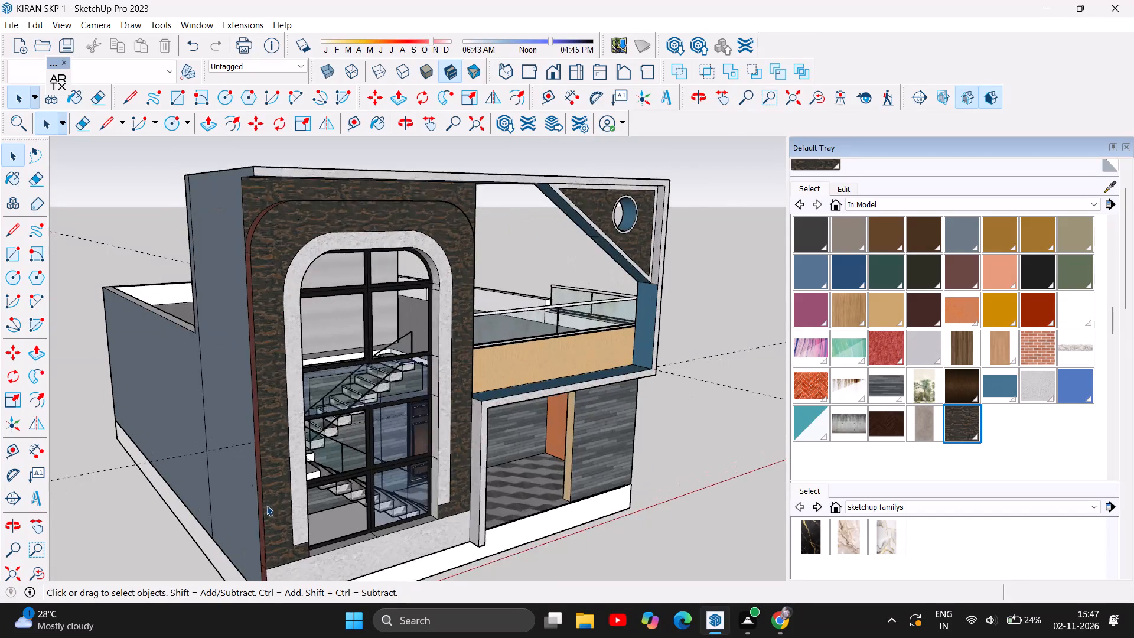
pyautogui.scroll(4, 266, 505)
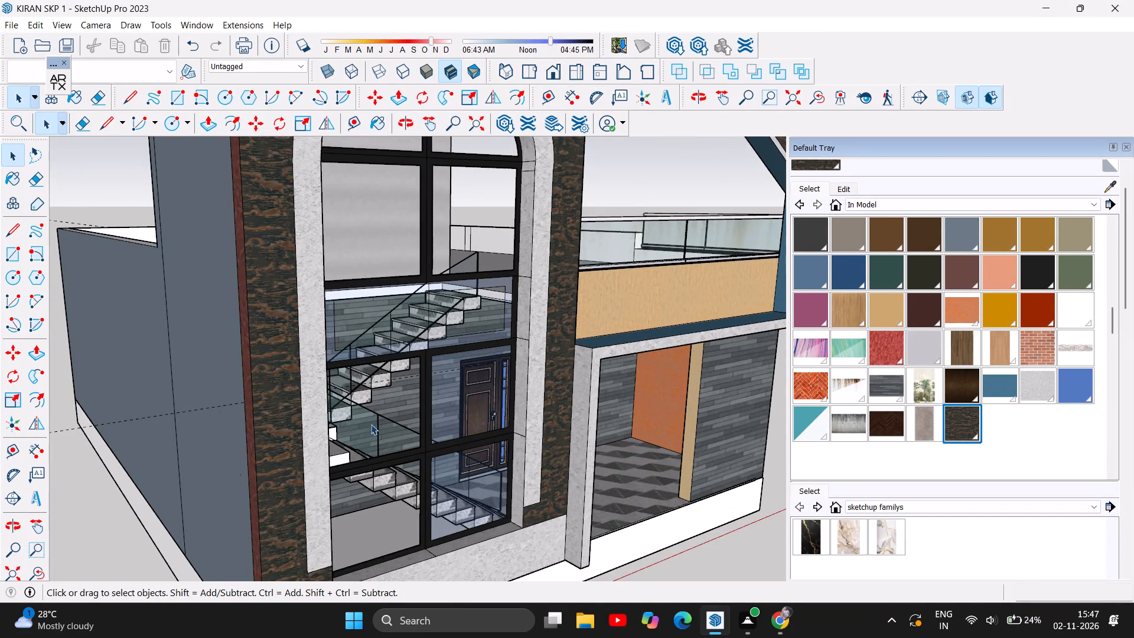
pyautogui.scroll(-3, 425, 364)
pyautogui.scroll(1, 507, 440)
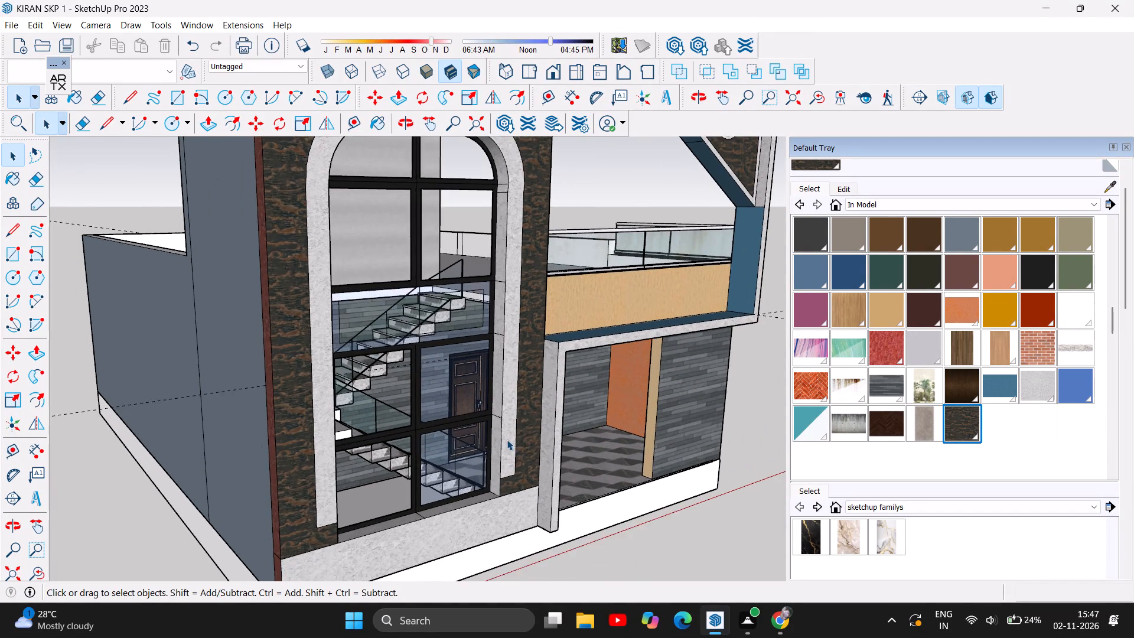
pyautogui.scroll(6, 507, 440)
pyautogui.scroll(8, 507, 517)
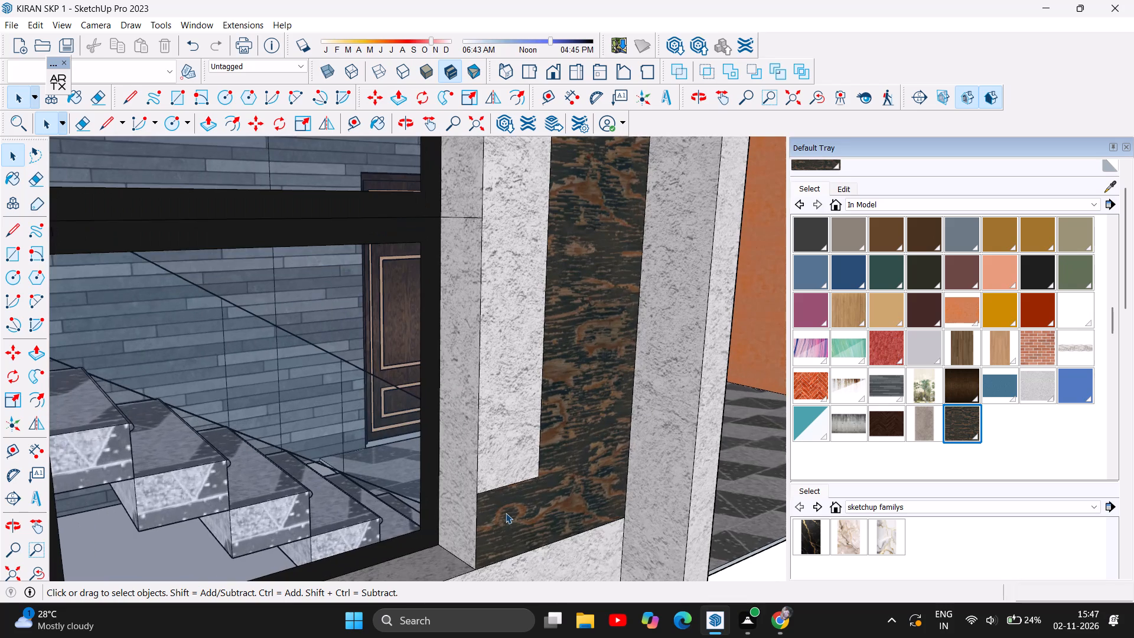
pyautogui.click(4, 235)
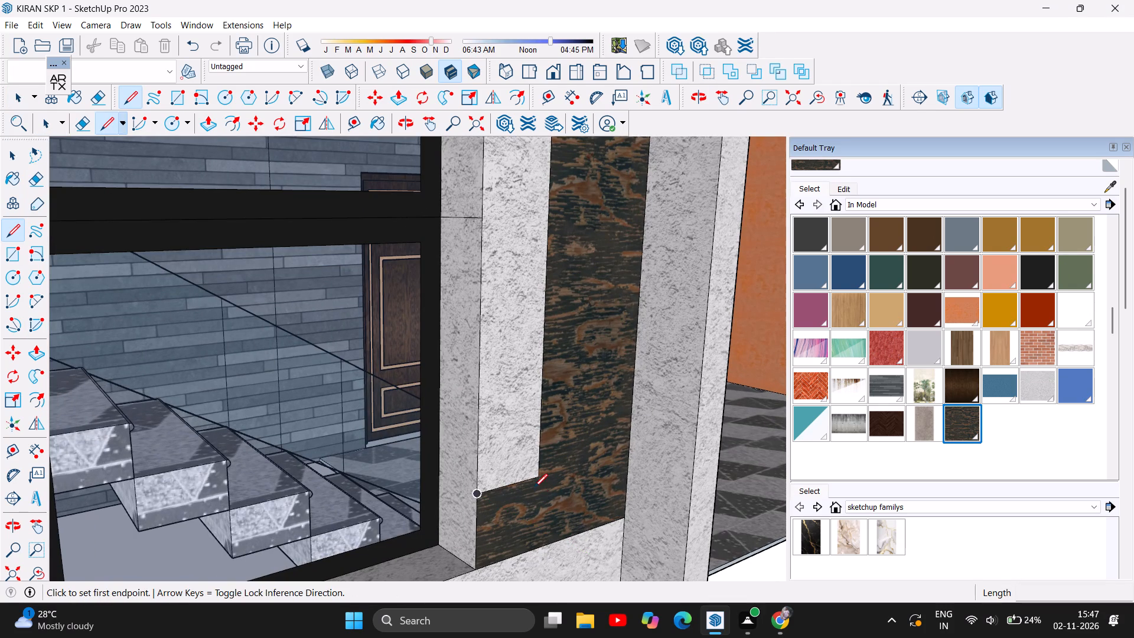
pyautogui.click(537, 479)
pyautogui.click(539, 550)
pyautogui.click(1035, 386)
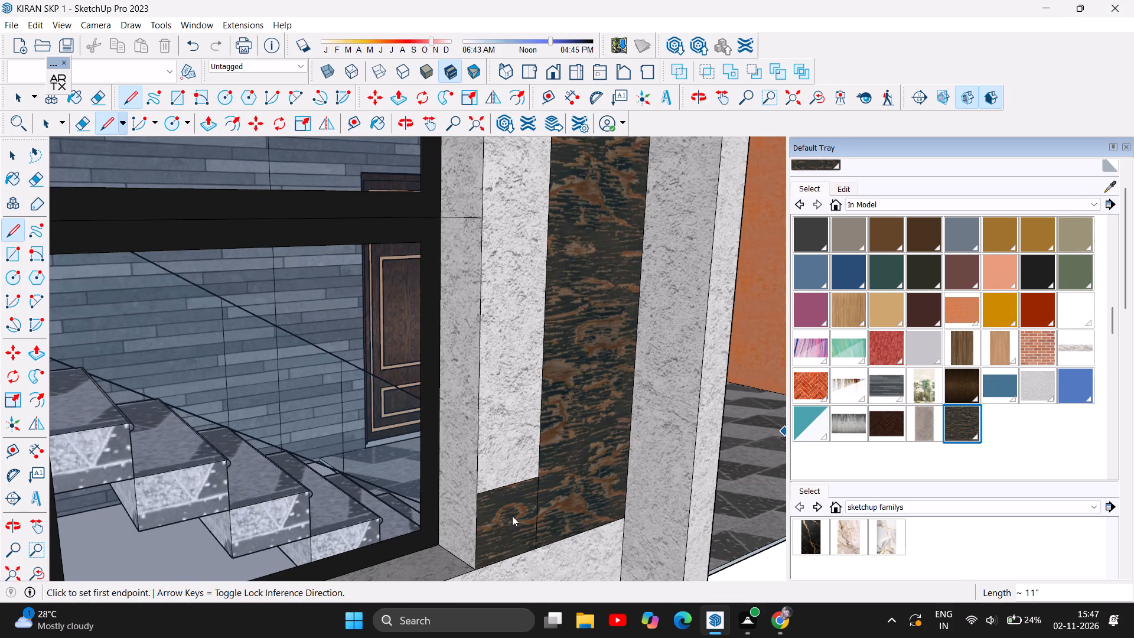
pyautogui.click(512, 517)
# Extend the band's outer edge about 11" down to the base at the house-corner foot, and paint the enclosed patch light grey.
pyautogui.scroll(-2, 641, 331)
pyautogui.scroll(-3, 724, 370)
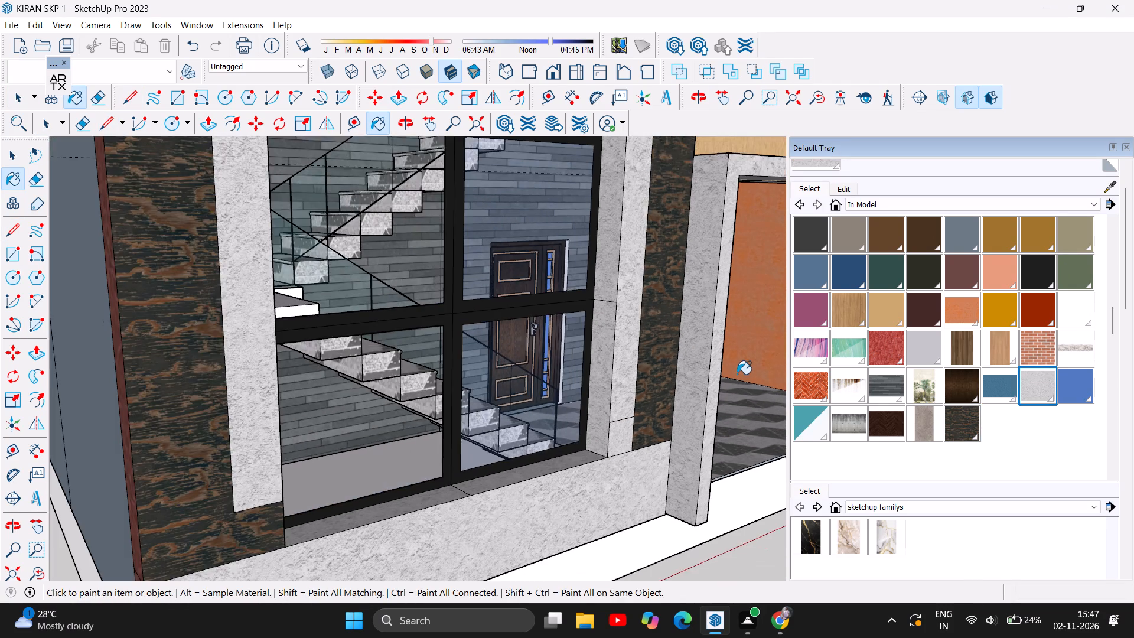
pyautogui.scroll(-3, 737, 375)
pyautogui.scroll(4, 575, 502)
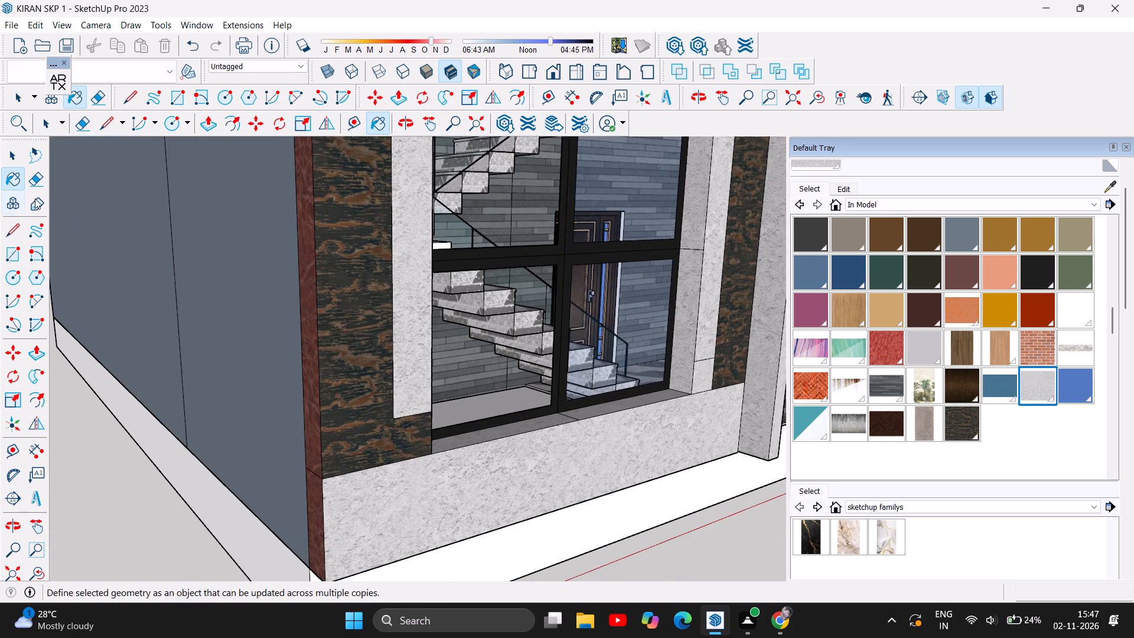
pyautogui.click(129, 101)
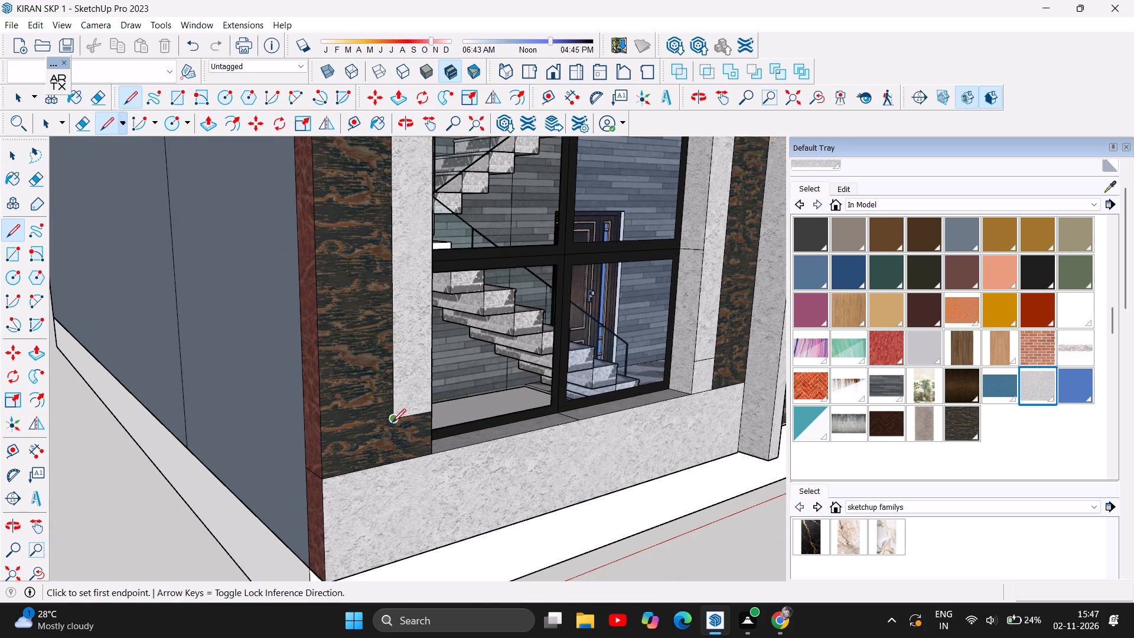
pyautogui.click(393, 422)
pyautogui.click(392, 461)
pyautogui.click(1029, 381)
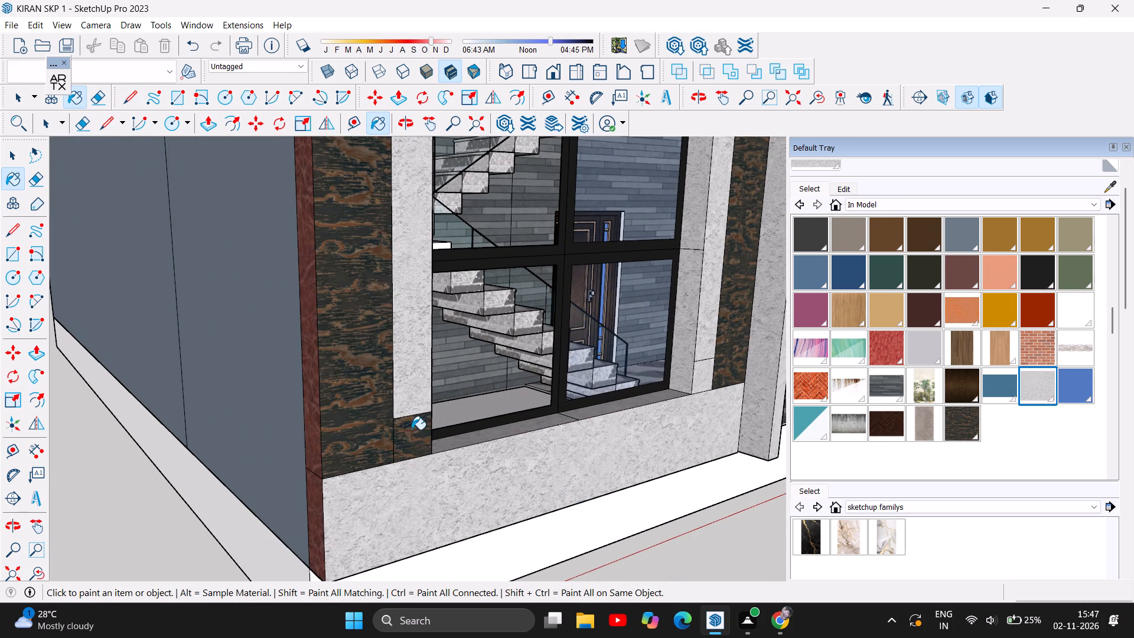
pyautogui.click(411, 430)
# Paint the wall area above the outer arch outline with the light grey textured material.
pyautogui.scroll(-4, 142, 492)
pyautogui.scroll(-2, 0, 440)
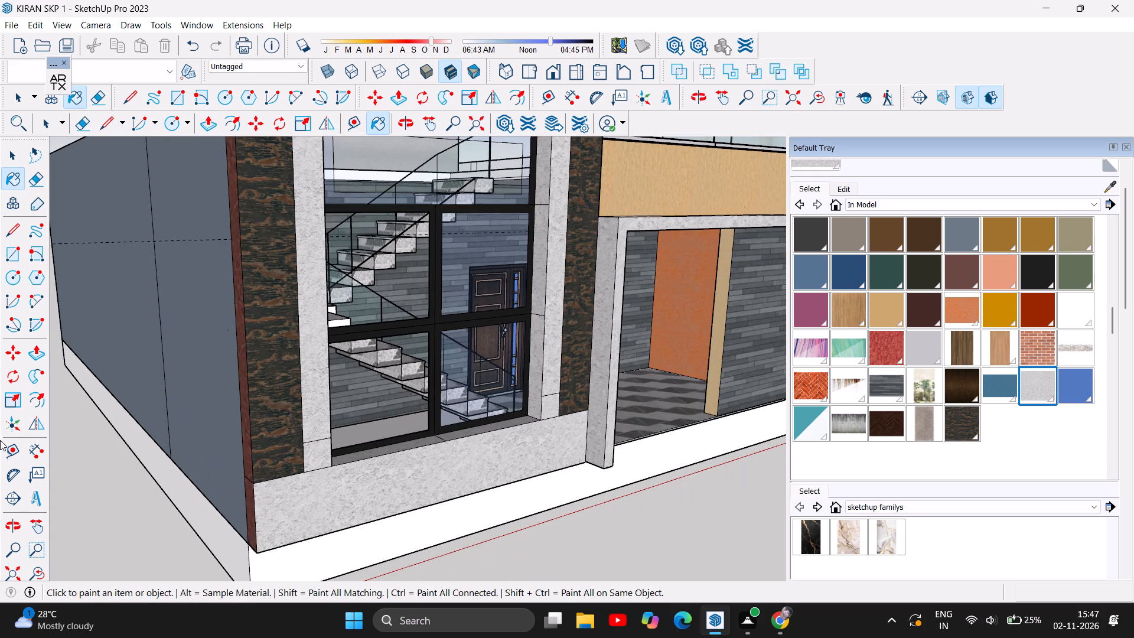
pyautogui.scroll(-1, 0, 440)
pyautogui.scroll(-3, 295, 427)
pyautogui.scroll(-2, 102, 445)
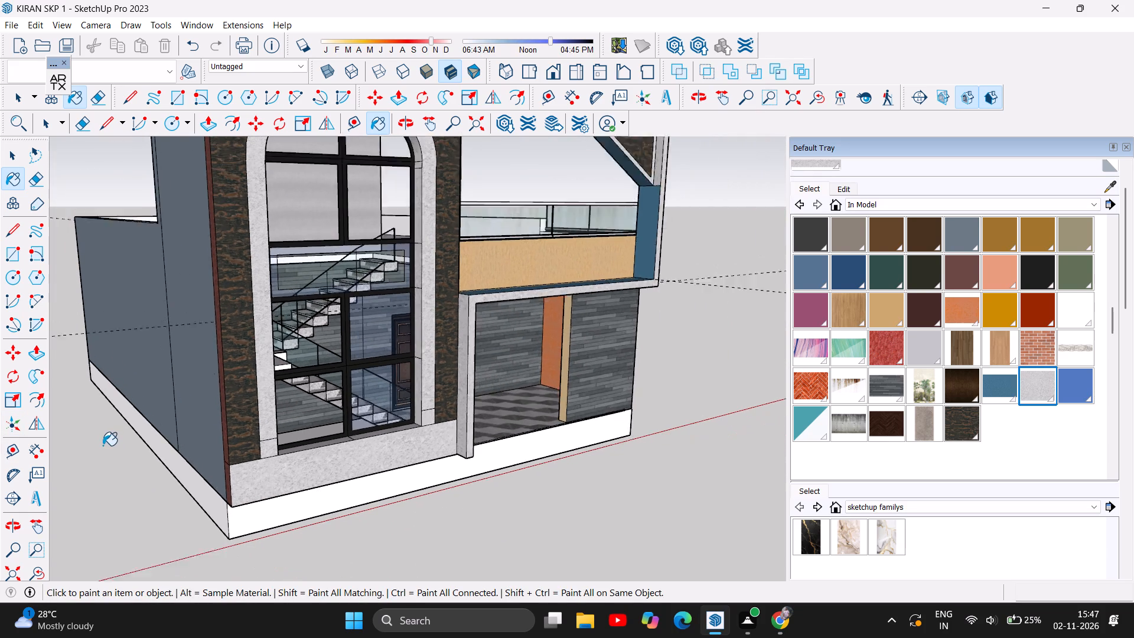
pyautogui.scroll(-5, 103, 445)
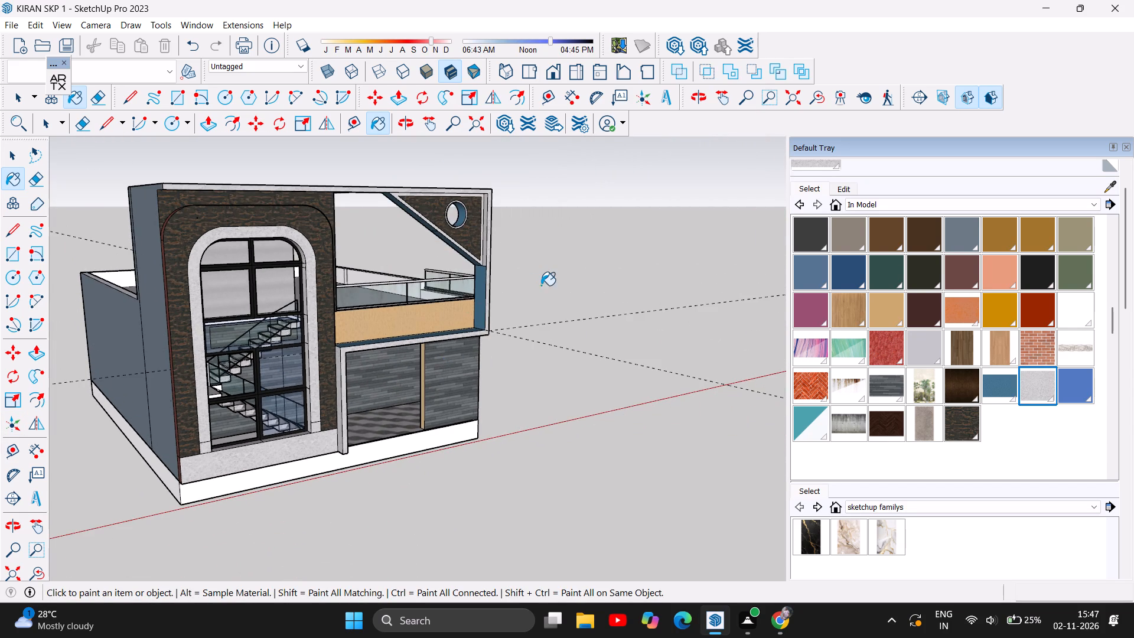
pyautogui.scroll(2, 545, 285)
pyautogui.click(257, 180)
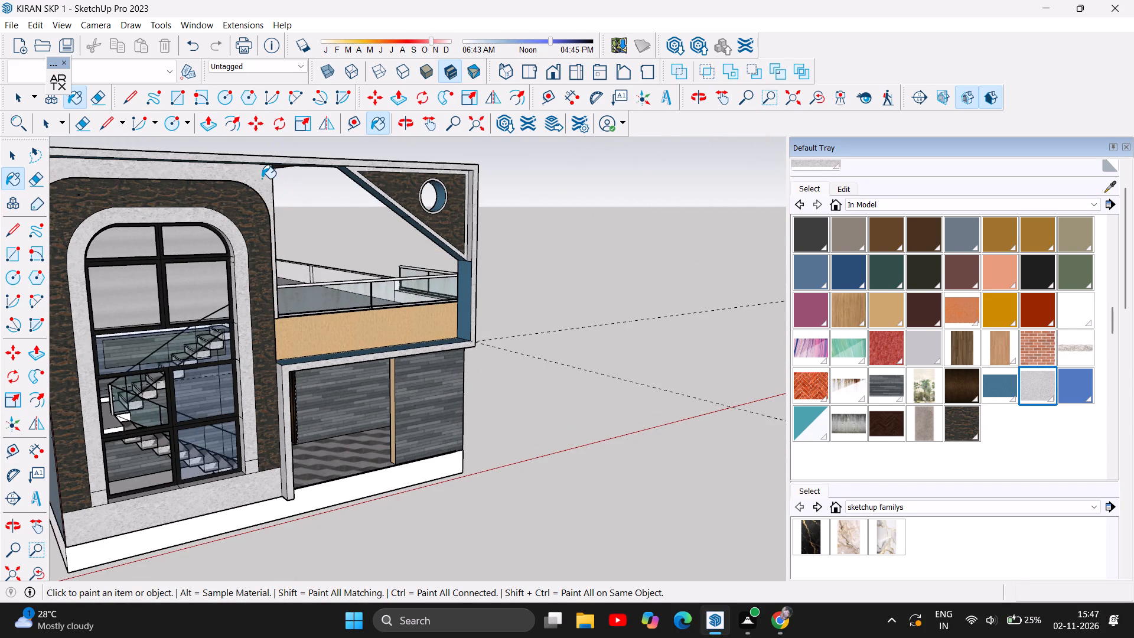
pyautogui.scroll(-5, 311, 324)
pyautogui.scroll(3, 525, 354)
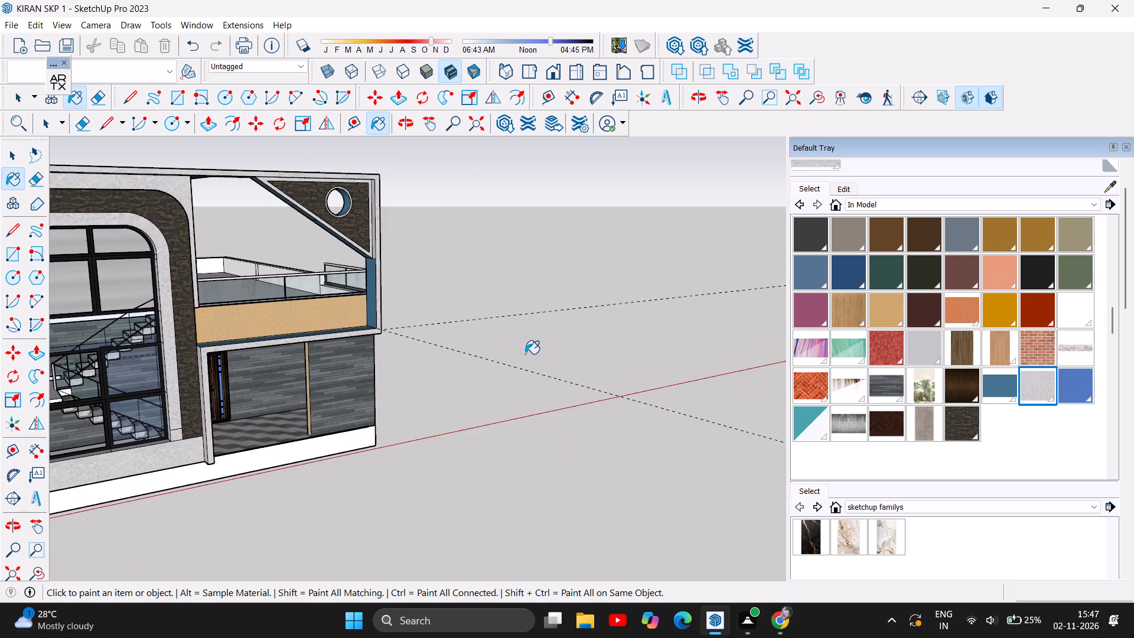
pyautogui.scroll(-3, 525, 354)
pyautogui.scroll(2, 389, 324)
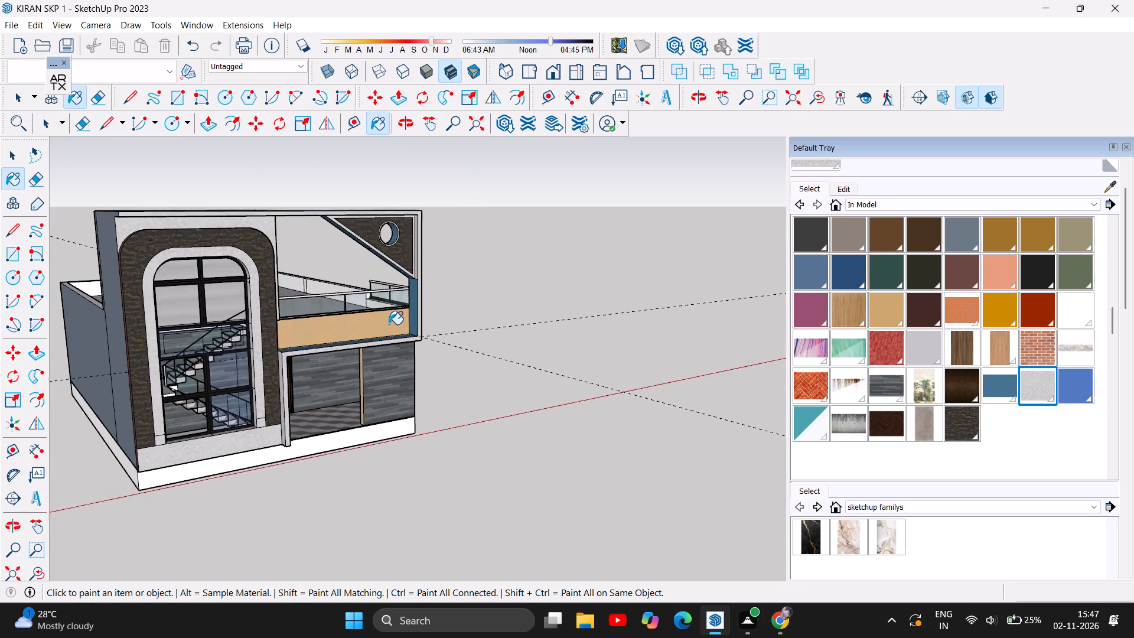
# Paint the inner side face and the bottom ledge of the balcony's projecting frame with the light grey textured material.
pyautogui.scroll(7, 389, 324)
pyautogui.click(454, 262)
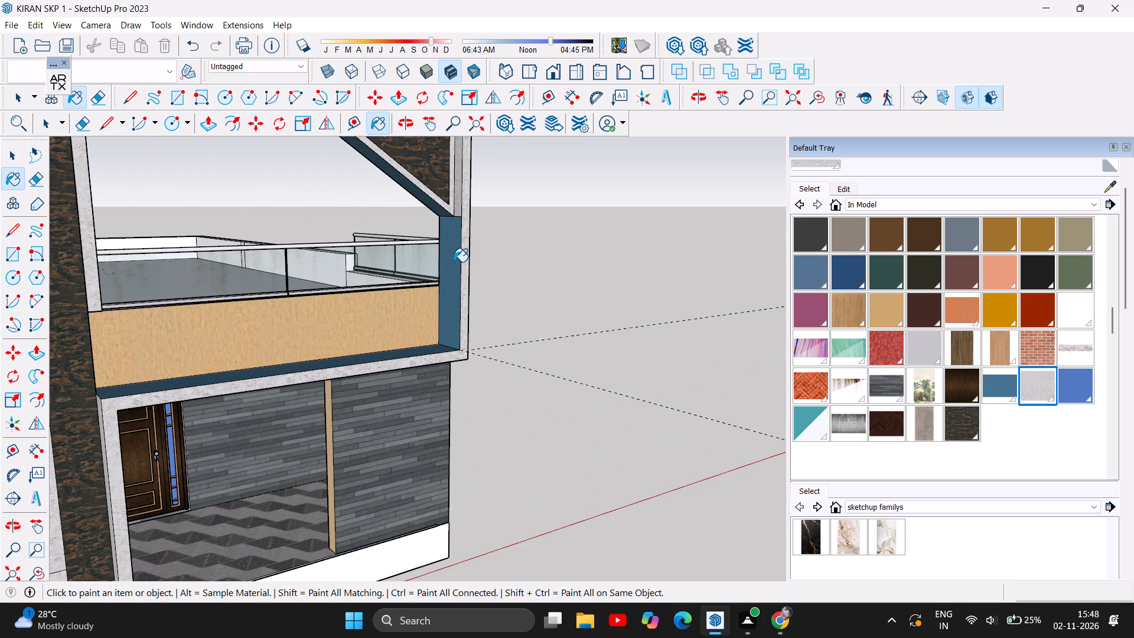
pyautogui.click(387, 354)
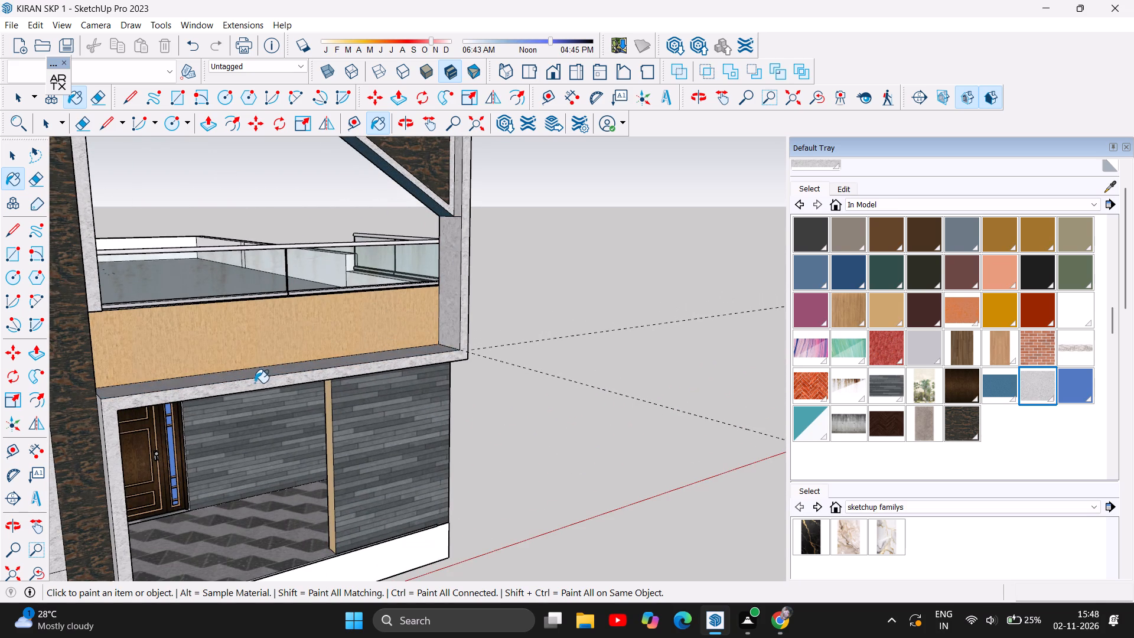
# Paint the narrow beige edge of the slate-clad wall beside the entrance porch with the light grey textured material.
pyautogui.scroll(-1, 251, 377)
pyautogui.scroll(-7, 389, 317)
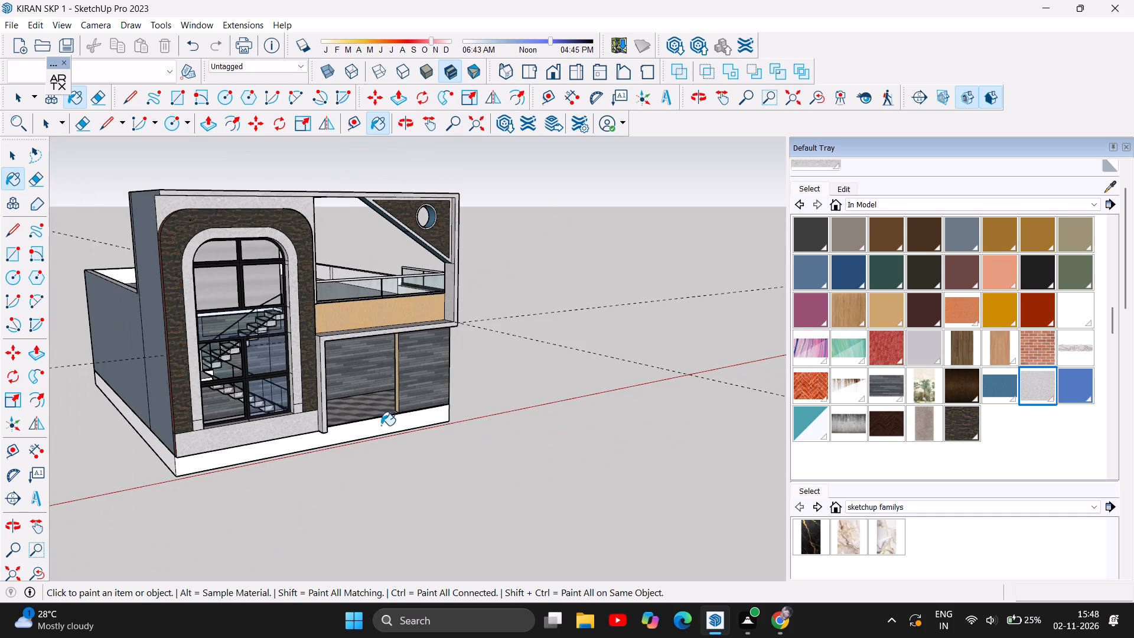
pyautogui.scroll(6, 380, 425)
pyautogui.scroll(-1, 379, 392)
pyautogui.scroll(4, 379, 392)
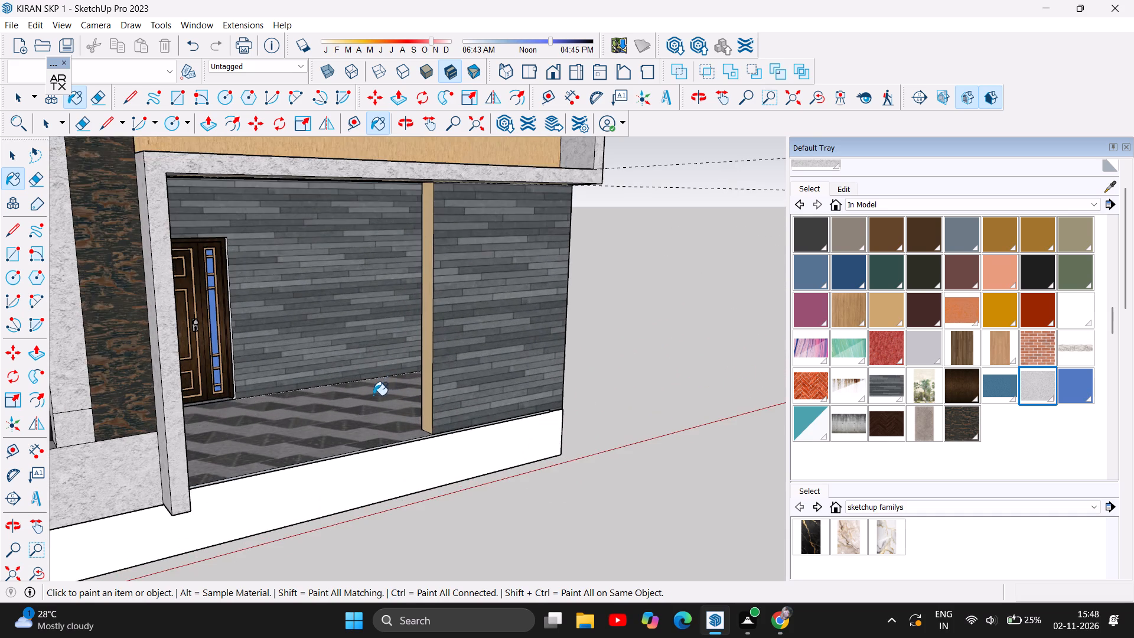
pyautogui.scroll(3, 382, 390)
pyautogui.click(451, 325)
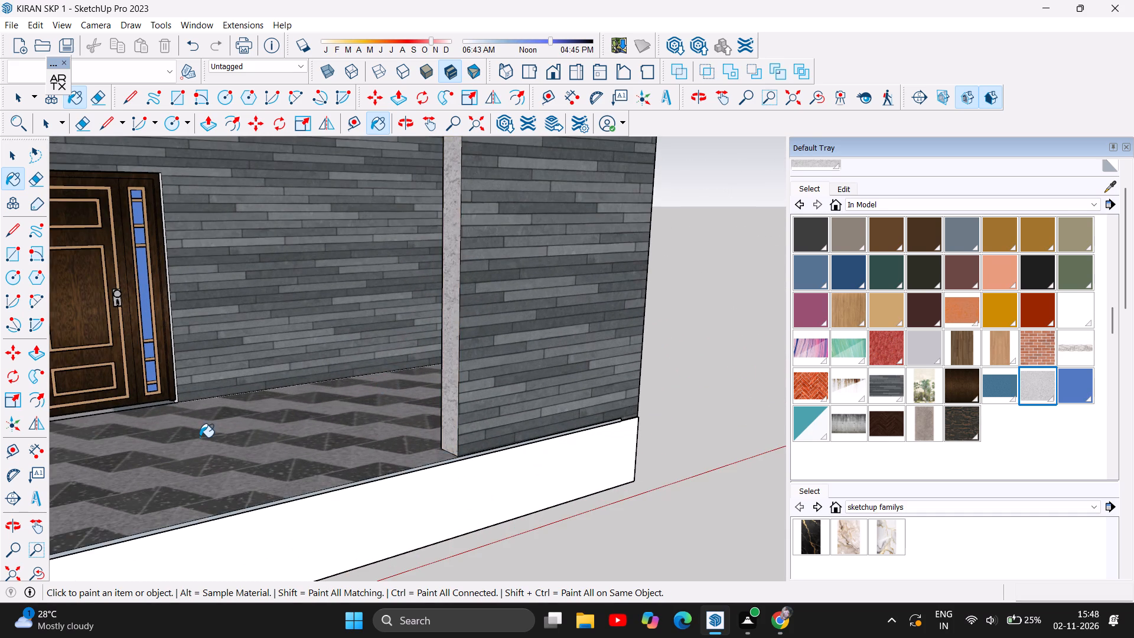
# Examine the house's repainted front elevation and both side walls from several angles.
pyautogui.scroll(-5, 200, 437)
pyautogui.scroll(-5, 288, 413)
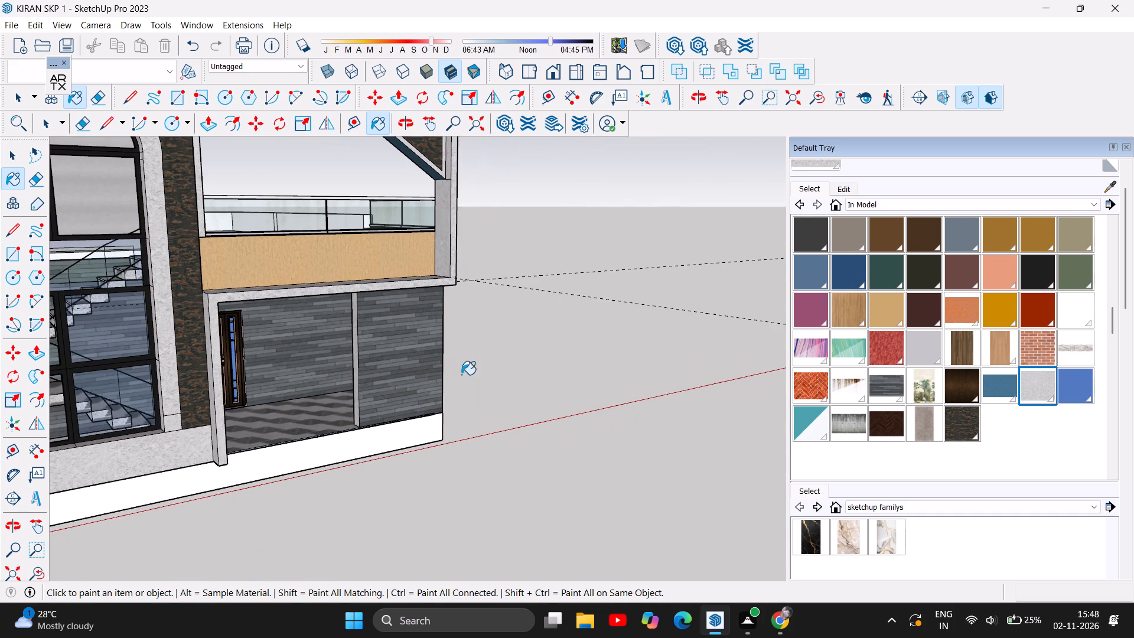
pyautogui.click(405, 125)
pyautogui.moveTo(501, 269); pyautogui.dragTo(349, 282)
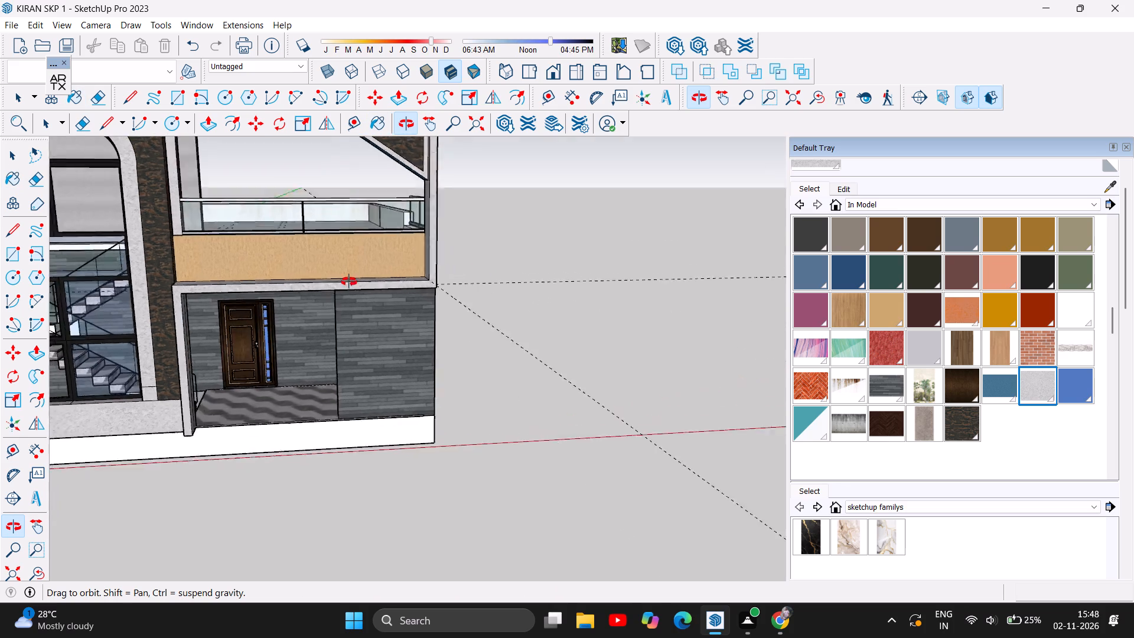
pyautogui.moveTo(349, 282); pyautogui.dragTo(338, 226)
pyautogui.scroll(-2, 551, 349)
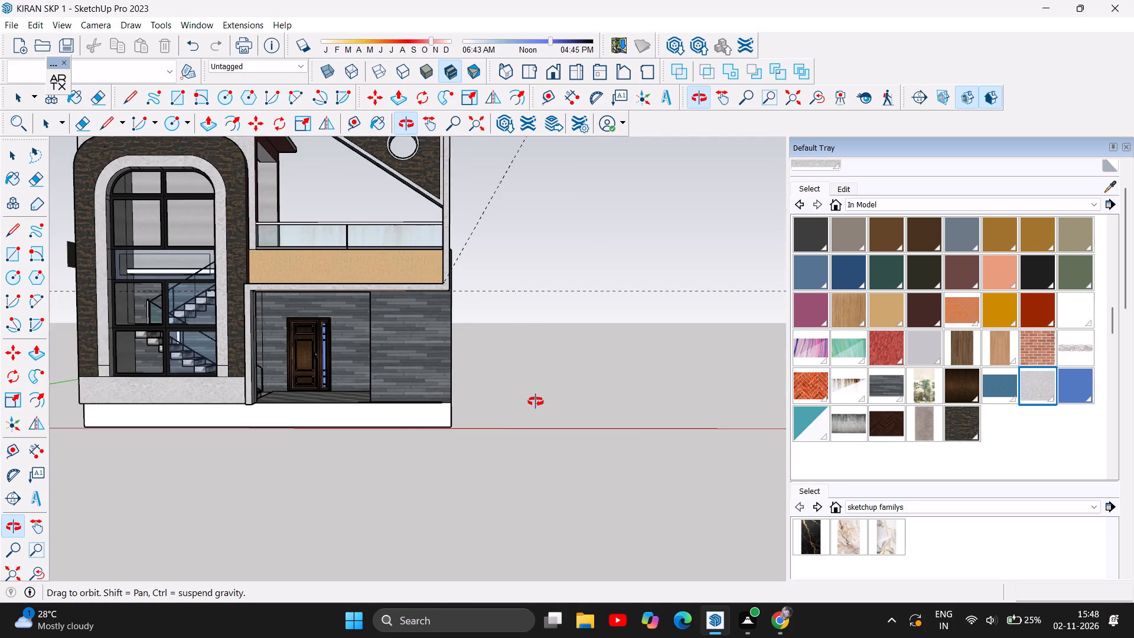
pyautogui.scroll(-2, 525, 402)
pyautogui.moveTo(474, 442); pyautogui.dragTo(519, 434)
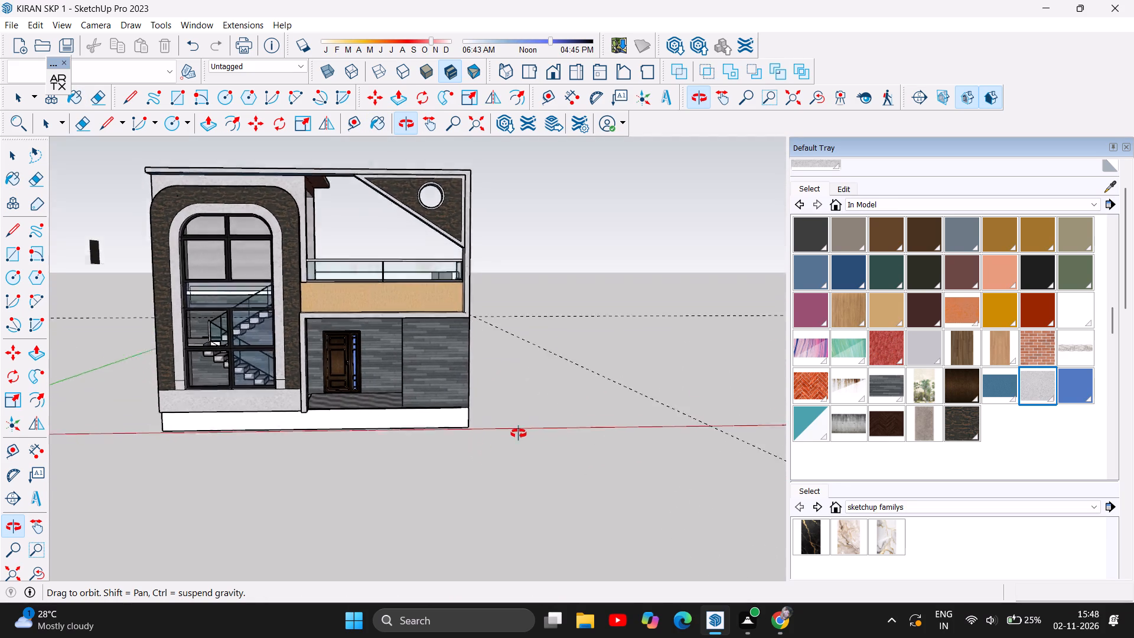
pyautogui.moveTo(519, 434); pyautogui.dragTo(502, 454)
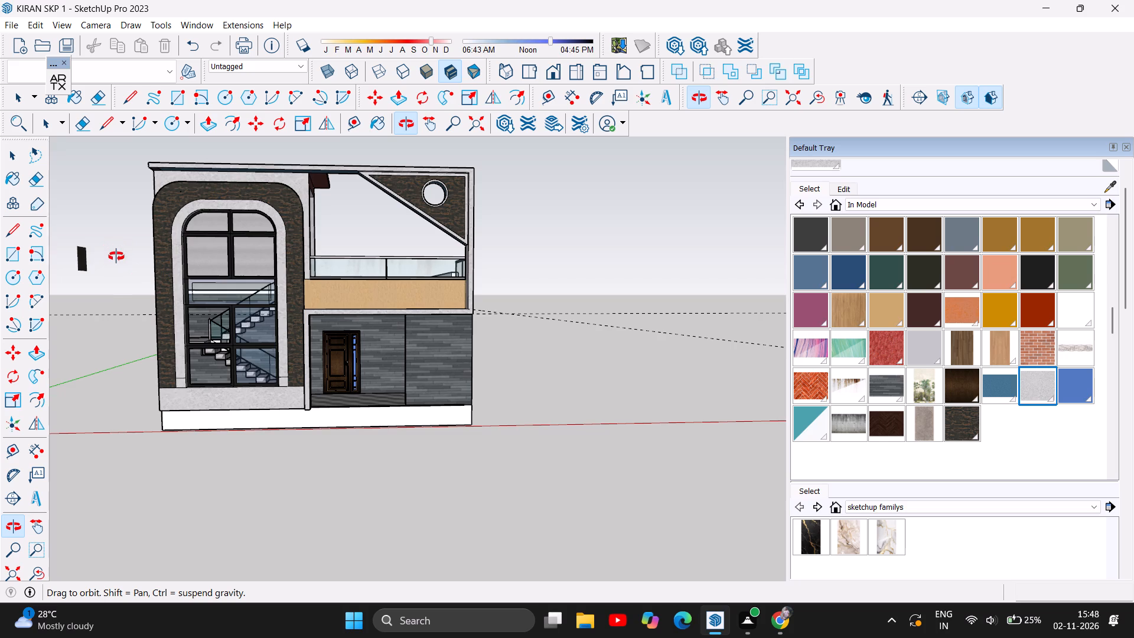
pyautogui.moveTo(115, 361); pyautogui.dragTo(153, 373)
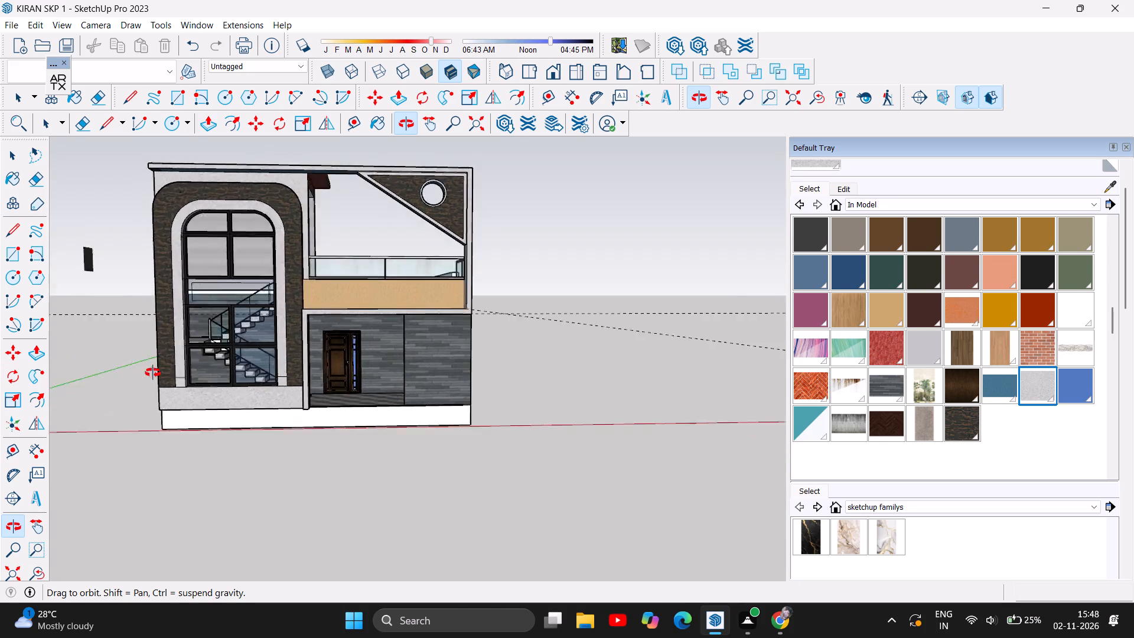
pyautogui.moveTo(153, 373); pyautogui.dragTo(93, 359)
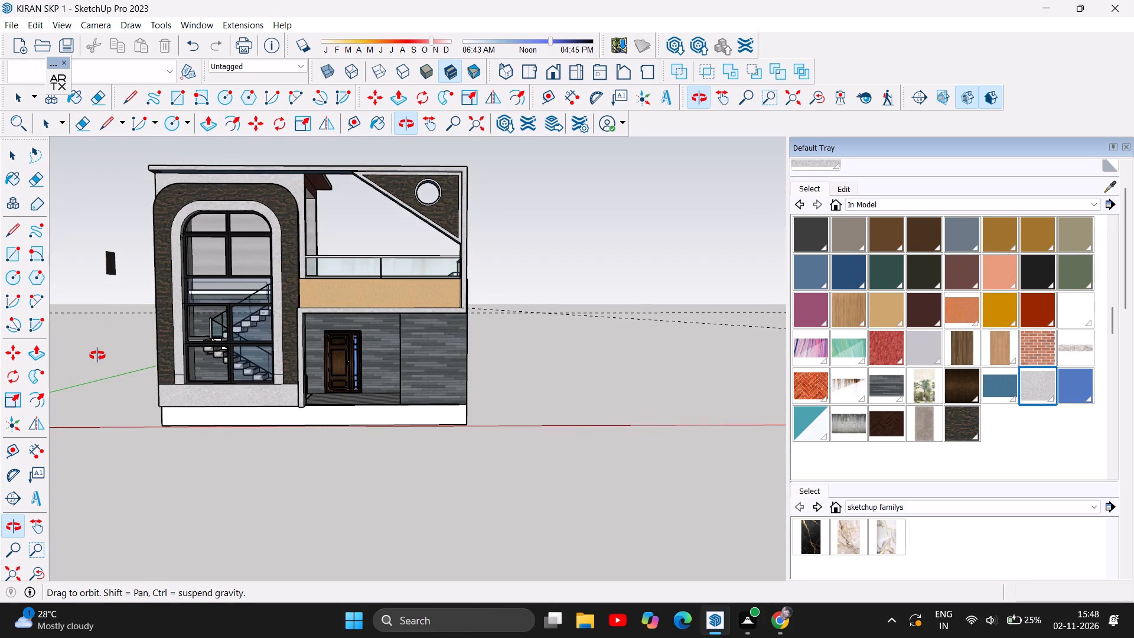
pyautogui.moveTo(103, 359); pyautogui.dragTo(143, 383)
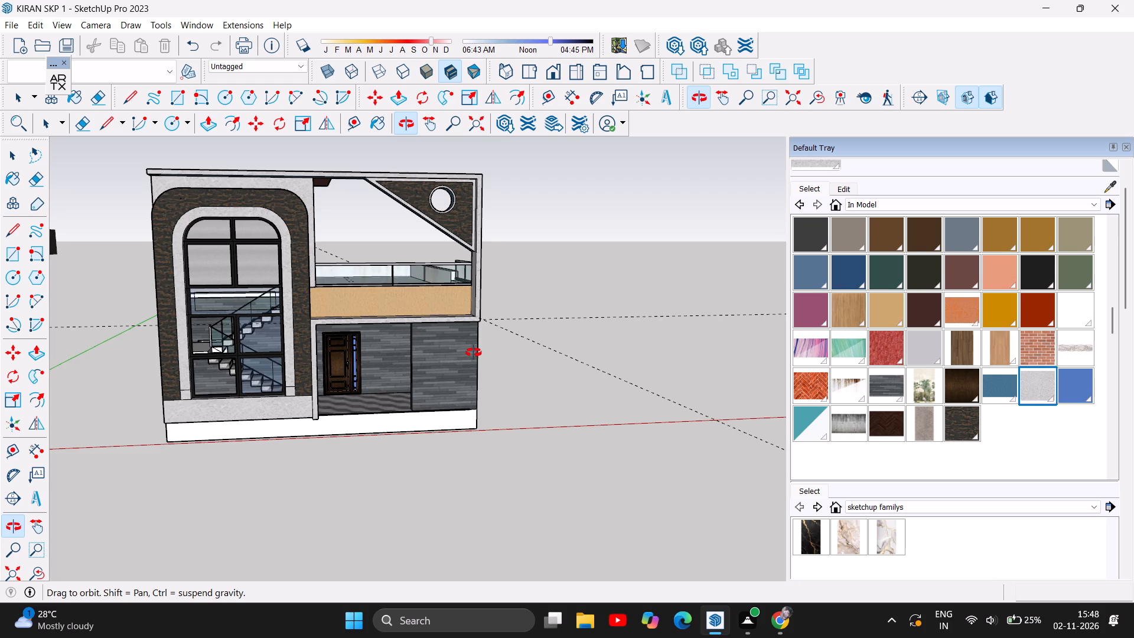
pyautogui.scroll(1, 474, 353)
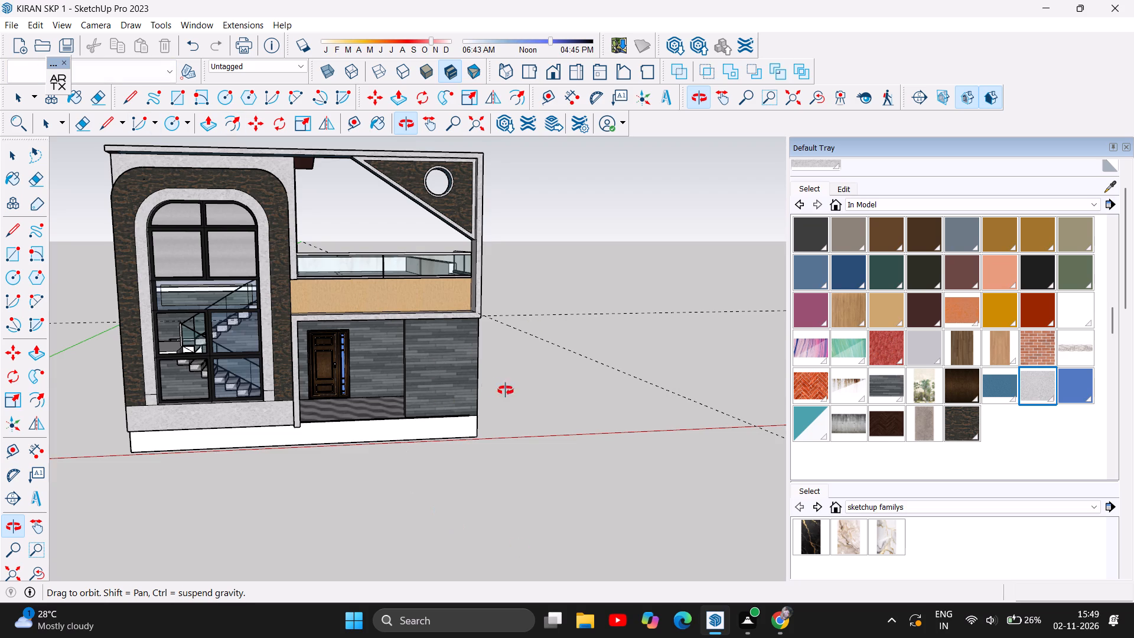
pyautogui.moveTo(256, 347); pyautogui.dragTo(514, 333)
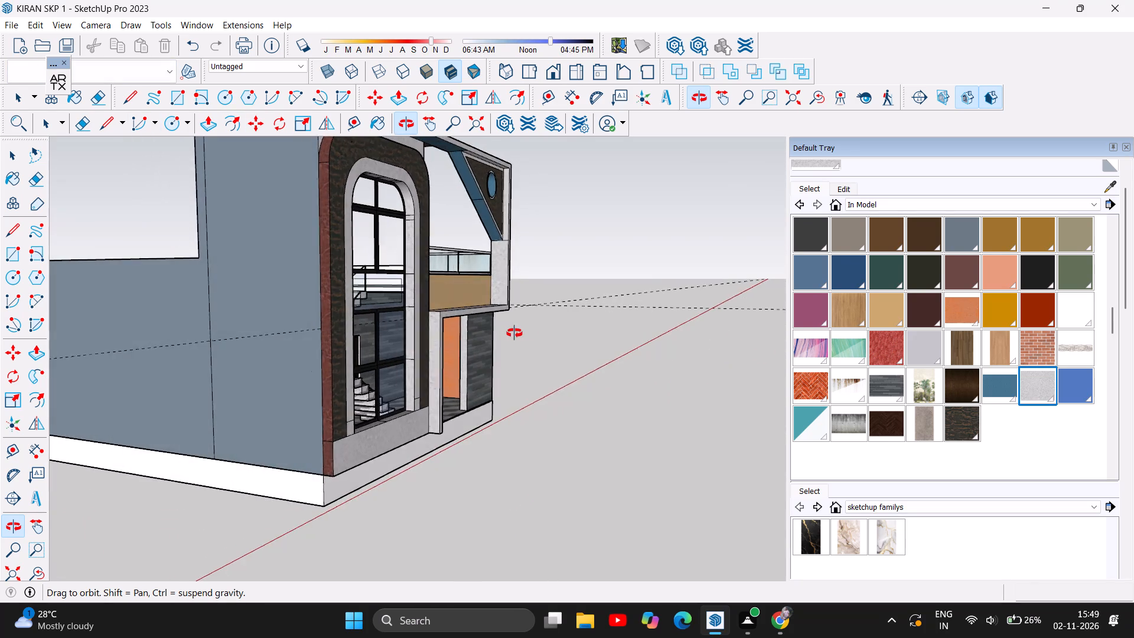
pyautogui.moveTo(514, 333); pyautogui.dragTo(0, 338)
pyautogui.moveTo(363, 352); pyautogui.dragTo(197, 398)
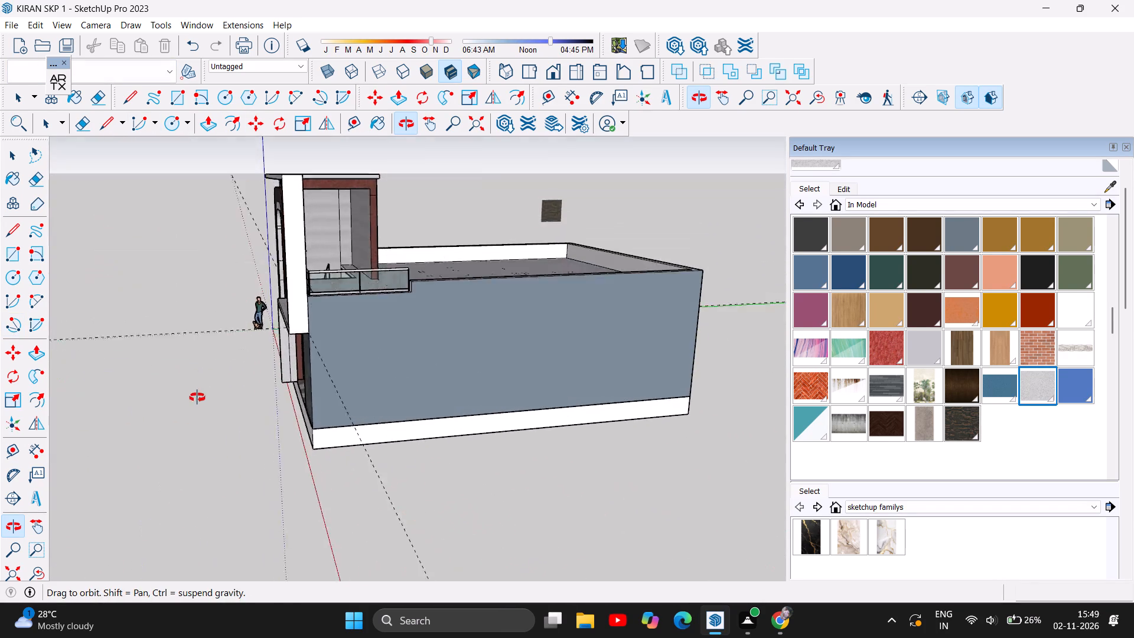
pyautogui.moveTo(197, 398); pyautogui.dragTo(699, 398)
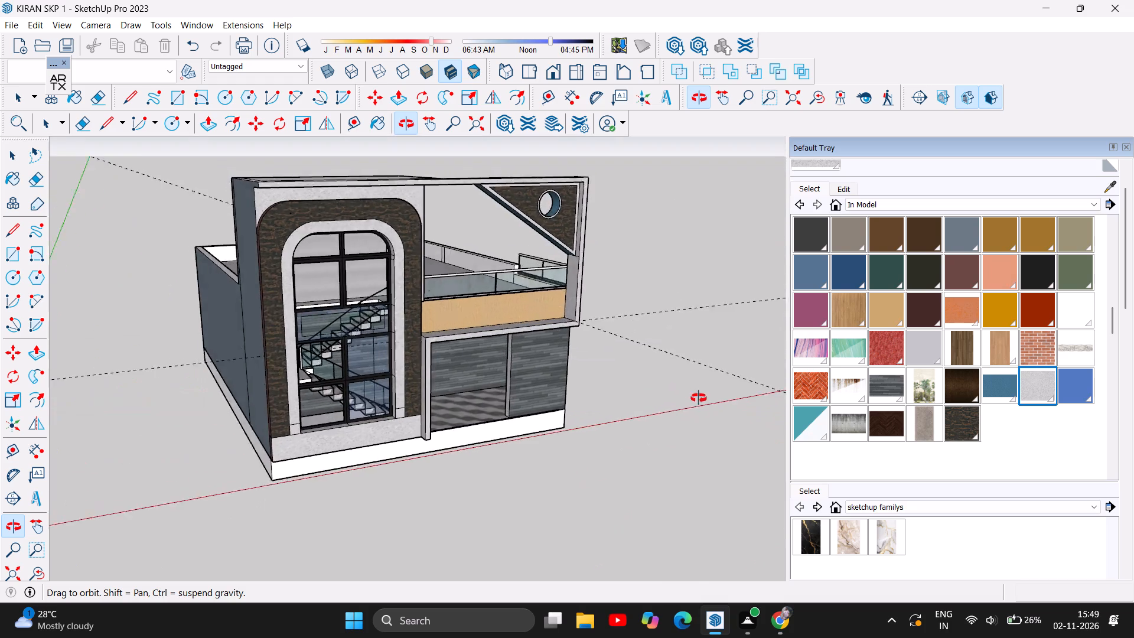
pyautogui.moveTo(699, 398); pyautogui.dragTo(566, 363)
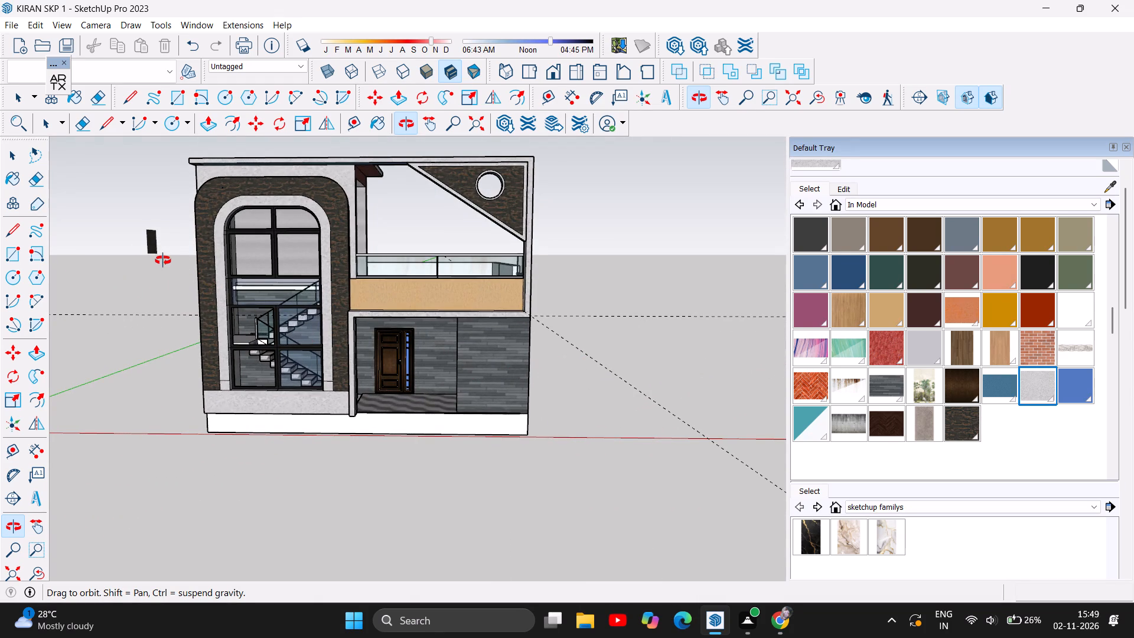
pyautogui.scroll(3, 178, 260)
pyautogui.moveTo(165, 283); pyautogui.dragTo(316, 370)
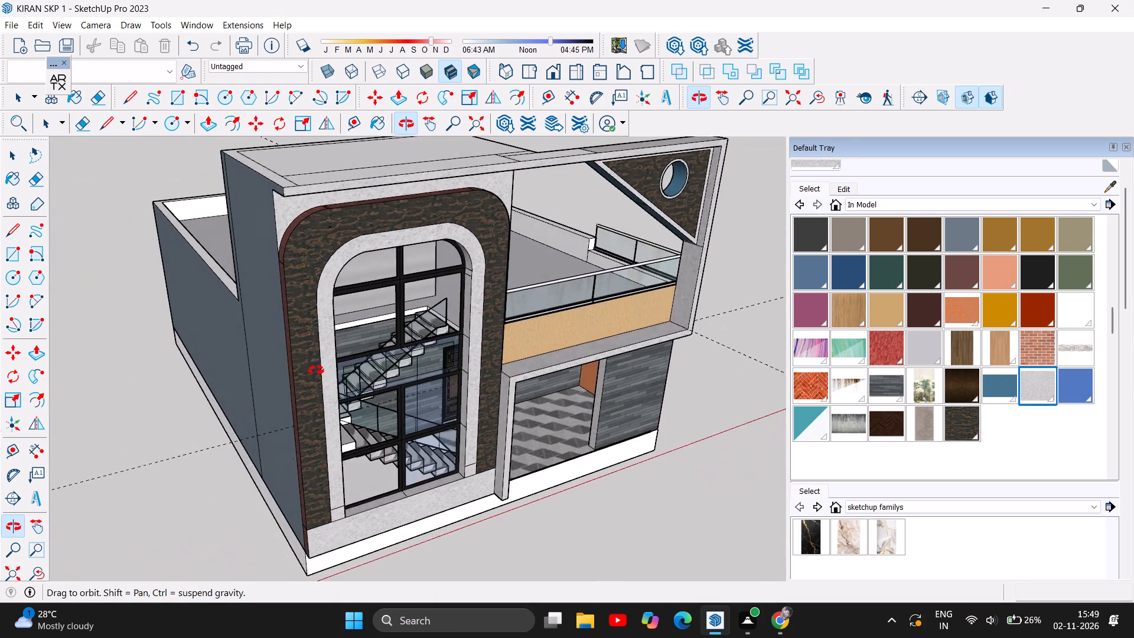
pyautogui.moveTo(316, 370); pyautogui.dragTo(198, 272)
pyautogui.scroll(-3, 320, 397)
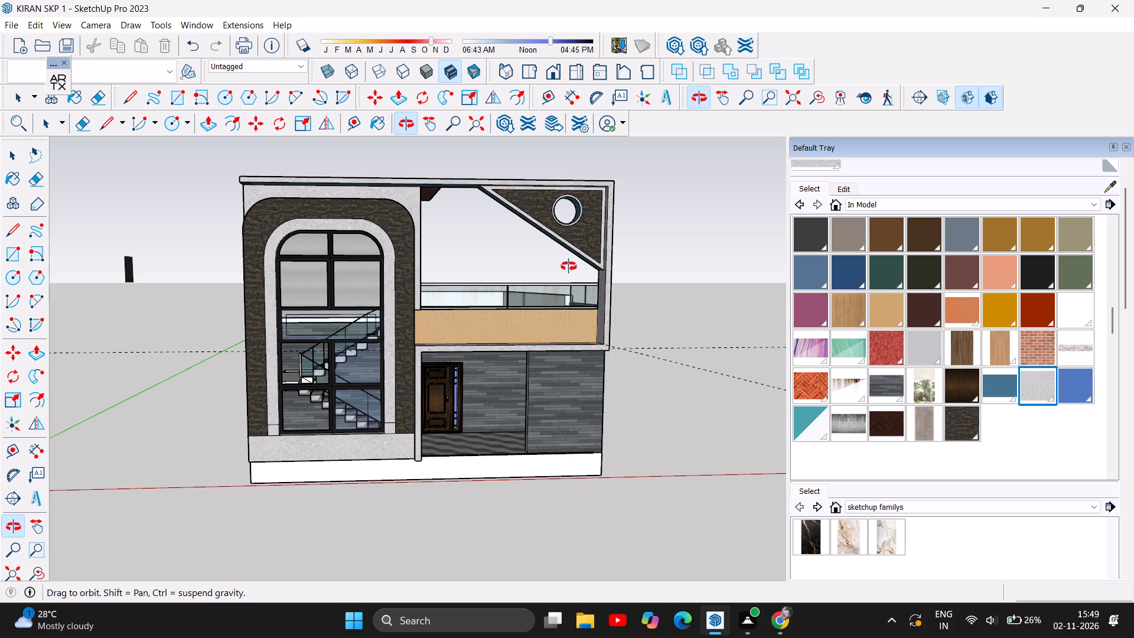
# Examine the dark brown triangular panel with the round opening up close and against the whole front elevation.
pyautogui.scroll(3, 508, 229)
pyautogui.scroll(3, 461, 177)
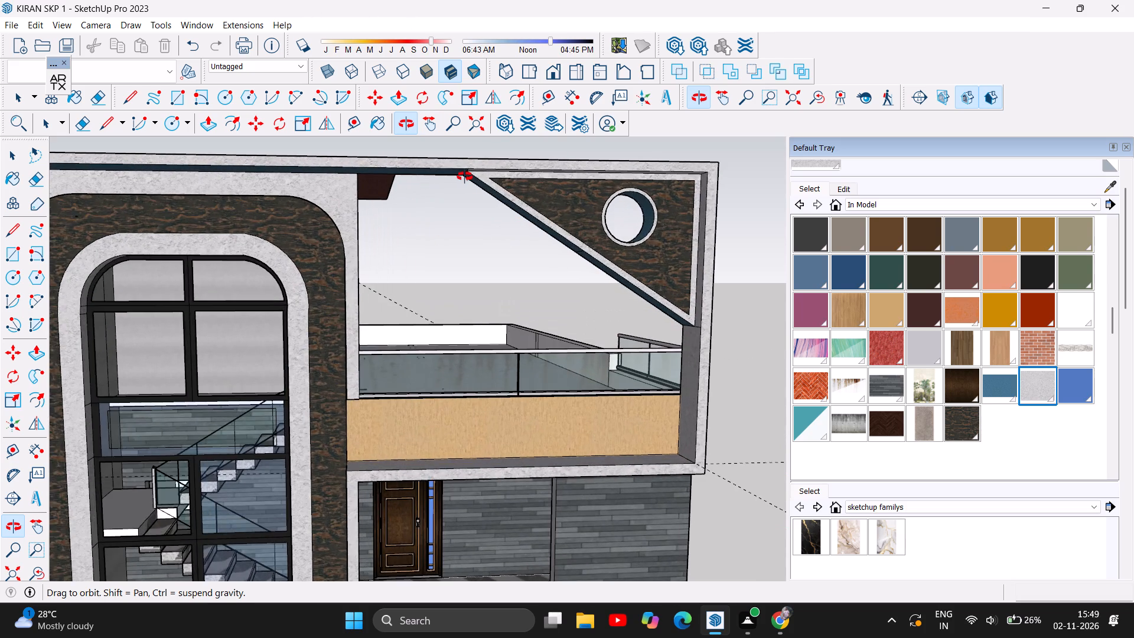
pyautogui.scroll(8, 699, 173)
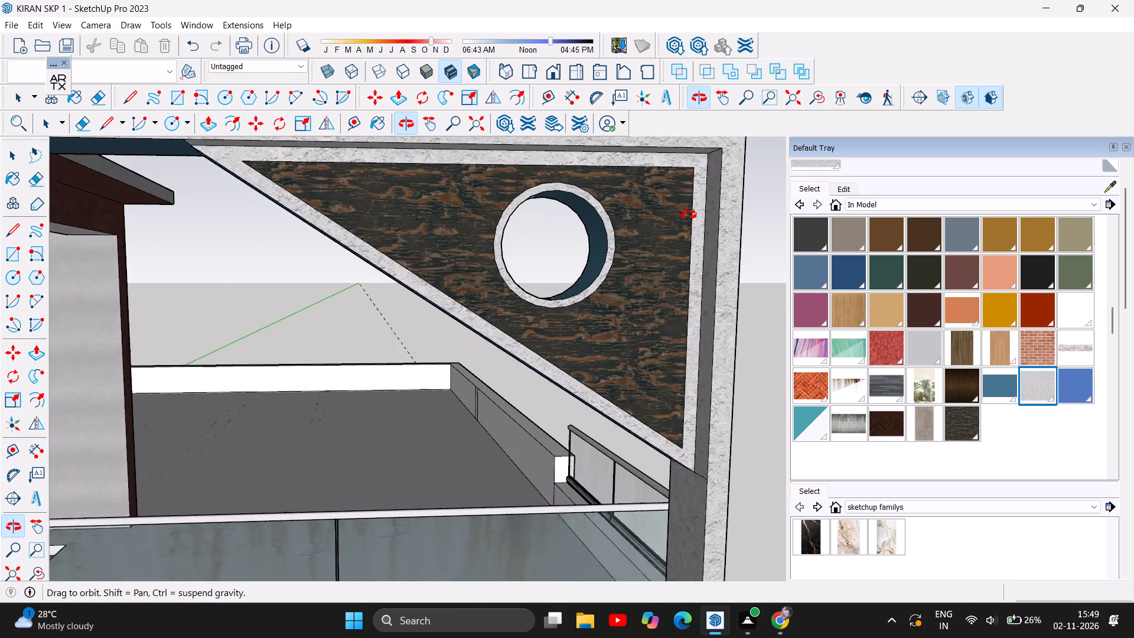
pyautogui.scroll(7, 689, 215)
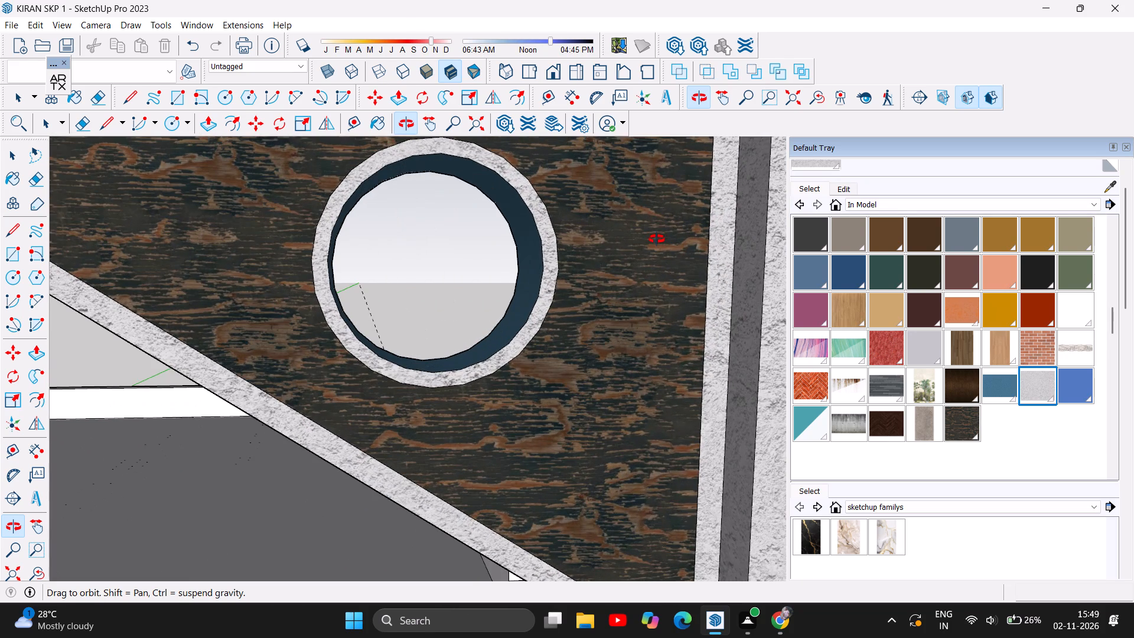
pyautogui.scroll(-11, 657, 240)
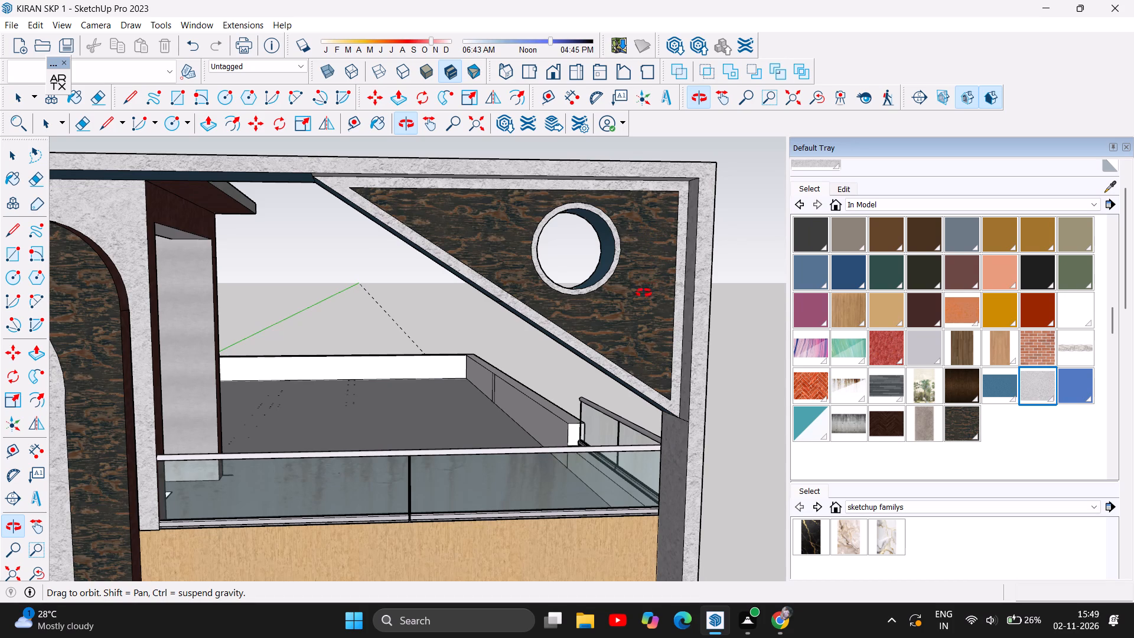
pyautogui.scroll(-3, 612, 315)
pyautogui.scroll(-6, 416, 289)
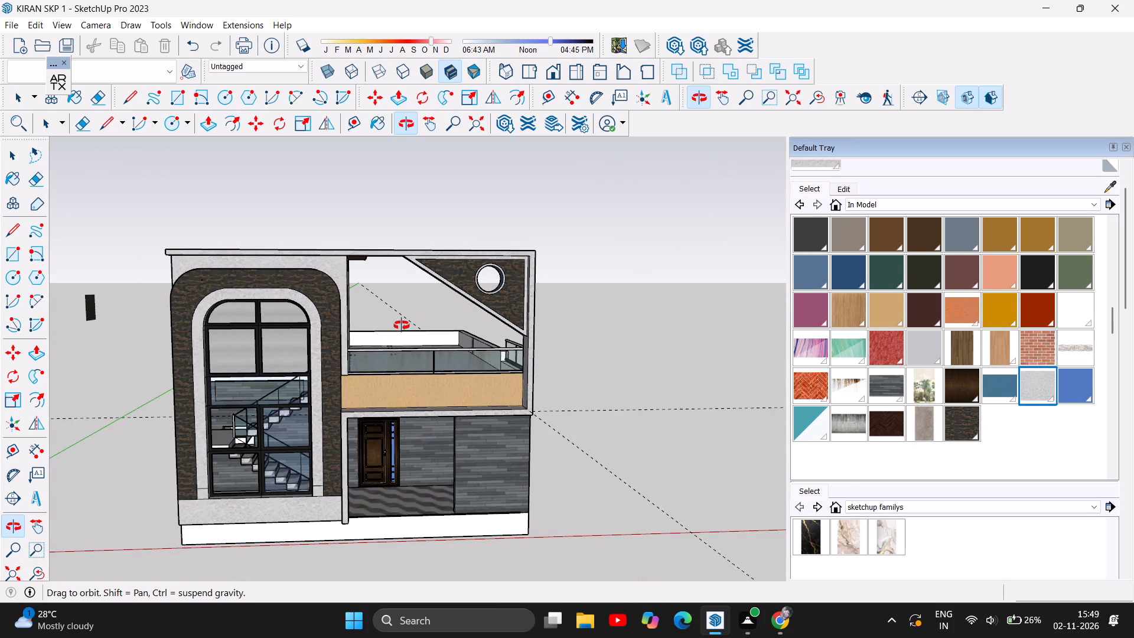
pyautogui.scroll(1, 391, 334)
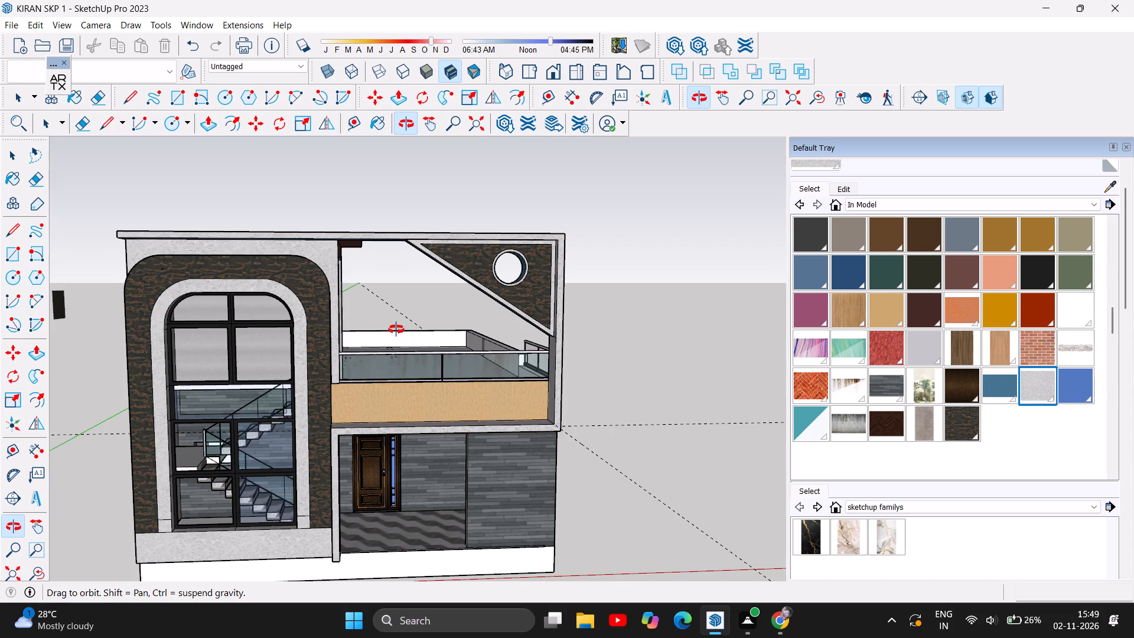
pyautogui.scroll(-1, 397, 330)
pyautogui.scroll(2, 377, 362)
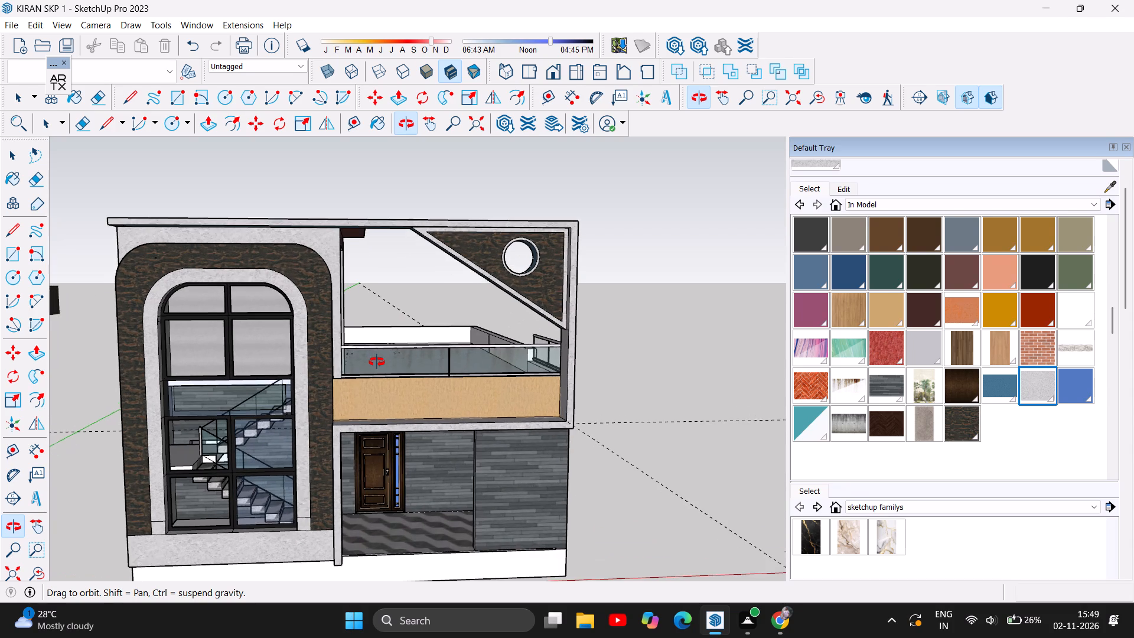
pyautogui.scroll(2, 377, 362)
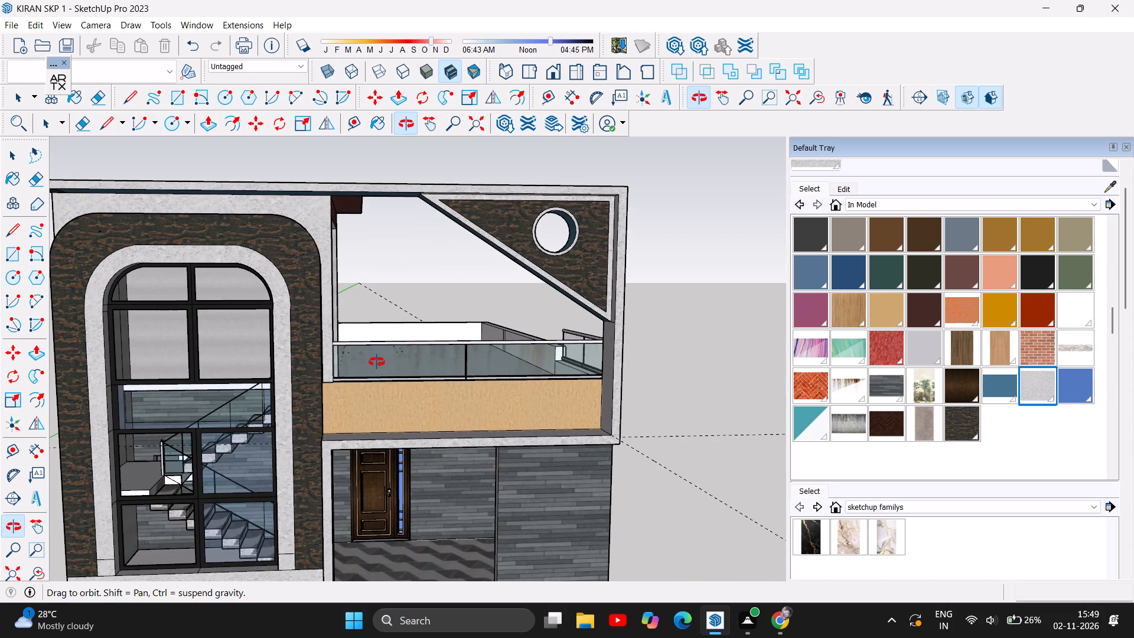
pyautogui.scroll(1, 377, 362)
pyautogui.scroll(-4, 402, 325)
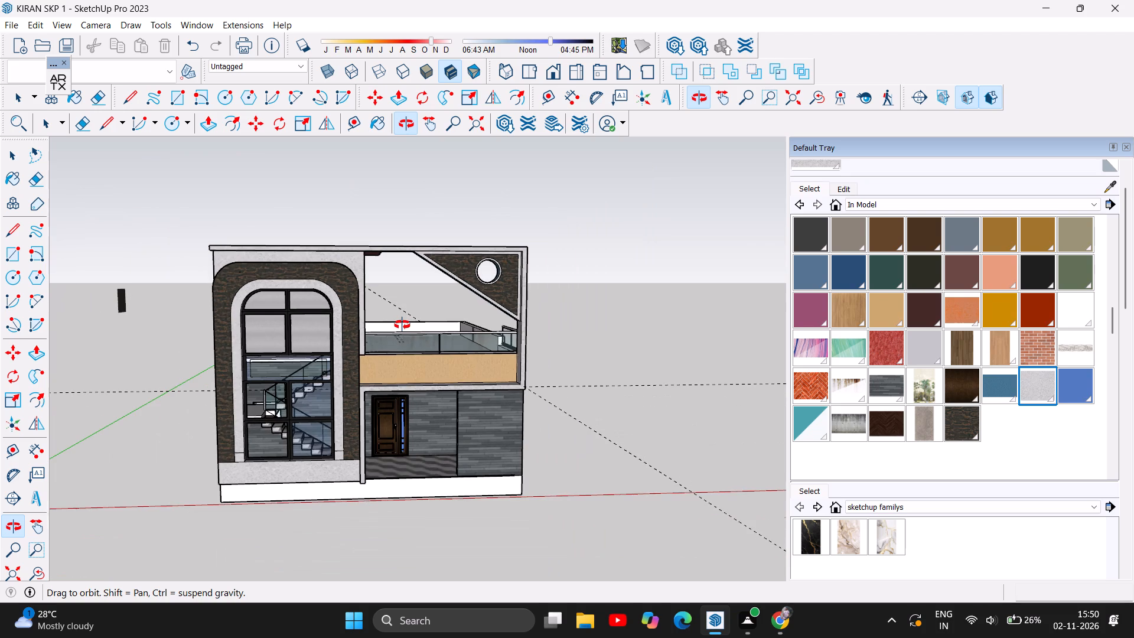
# Paint the arched window surround and the wall area above it with the tan plaster-like material from the model's materials.
pyautogui.moveTo(344, 384); pyautogui.dragTo(237, 371)
pyautogui.scroll(4, 1034, 373)
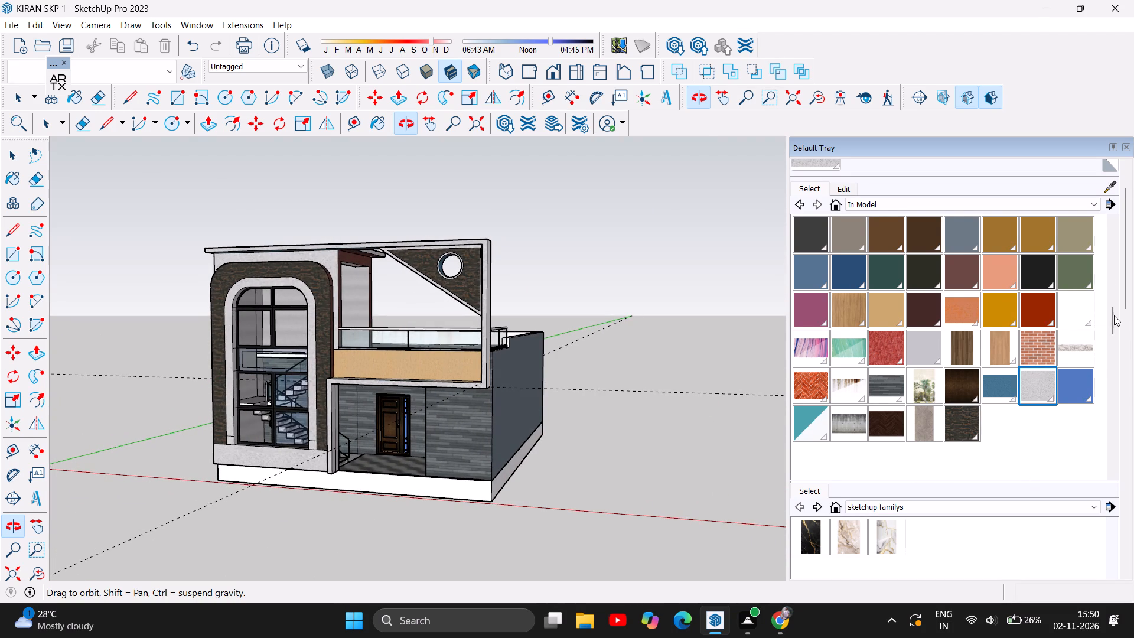
pyautogui.click(1005, 282)
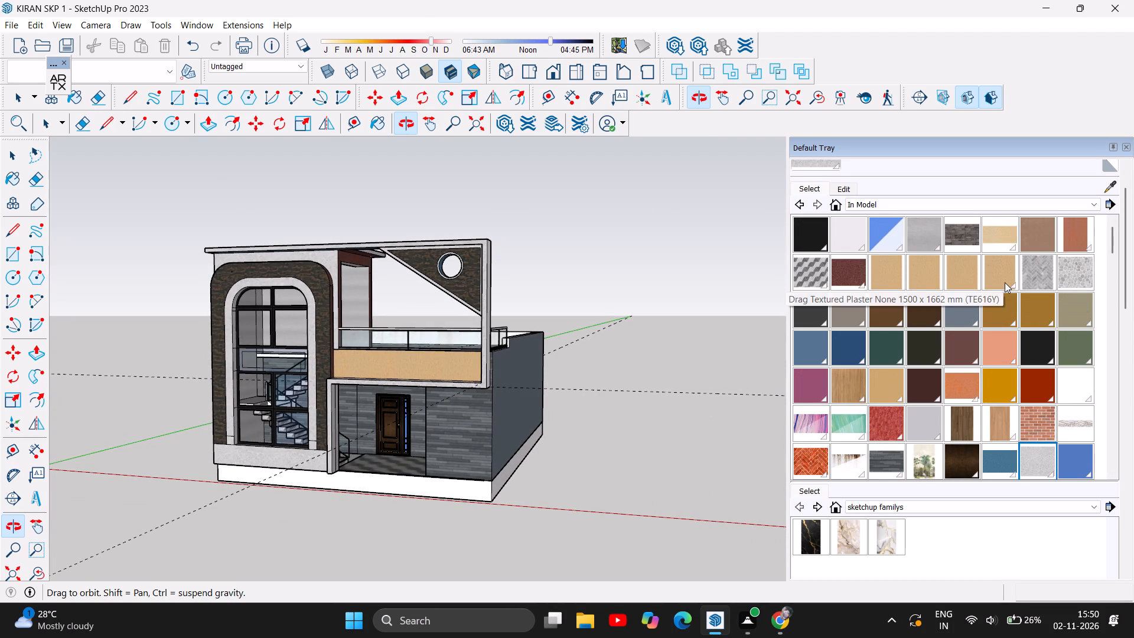
pyautogui.click(924, 263)
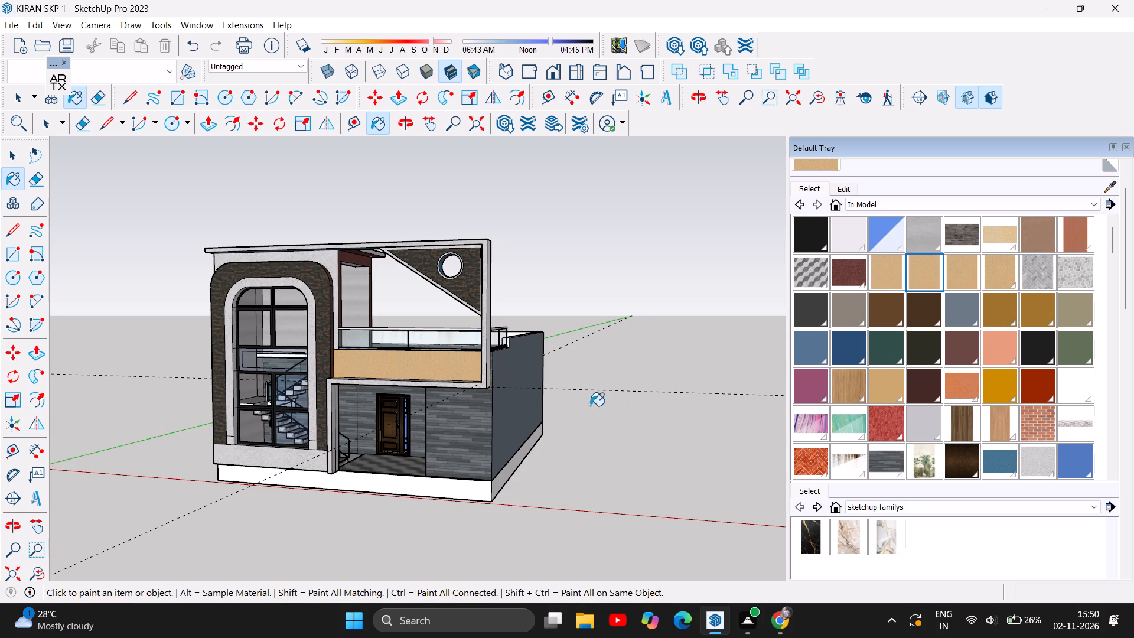
pyautogui.click(305, 275)
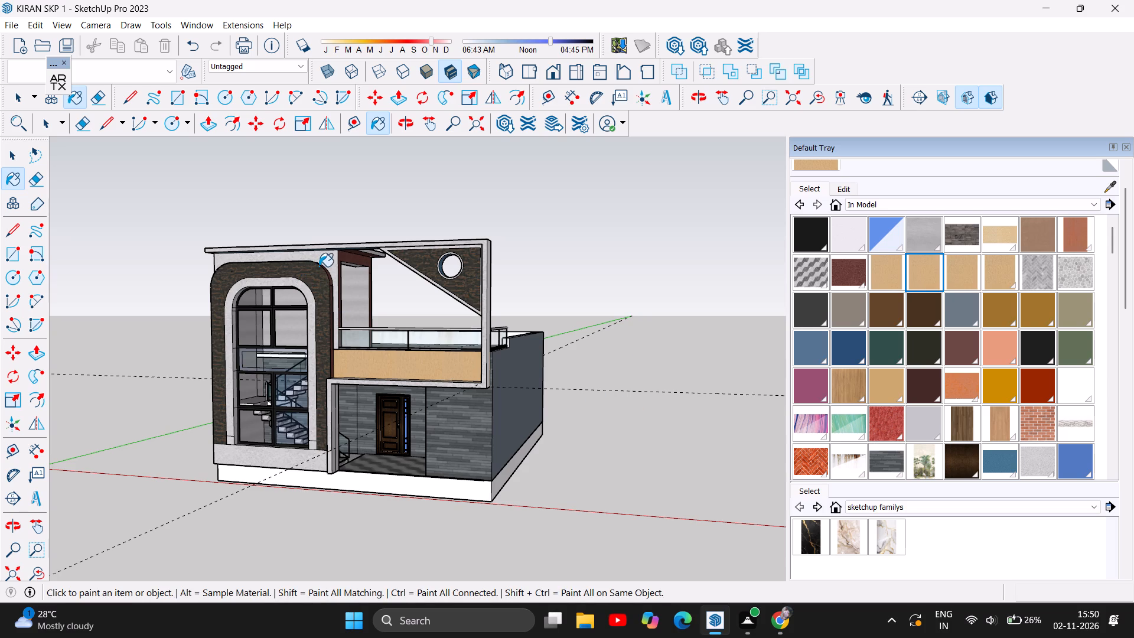
pyautogui.click(317, 273)
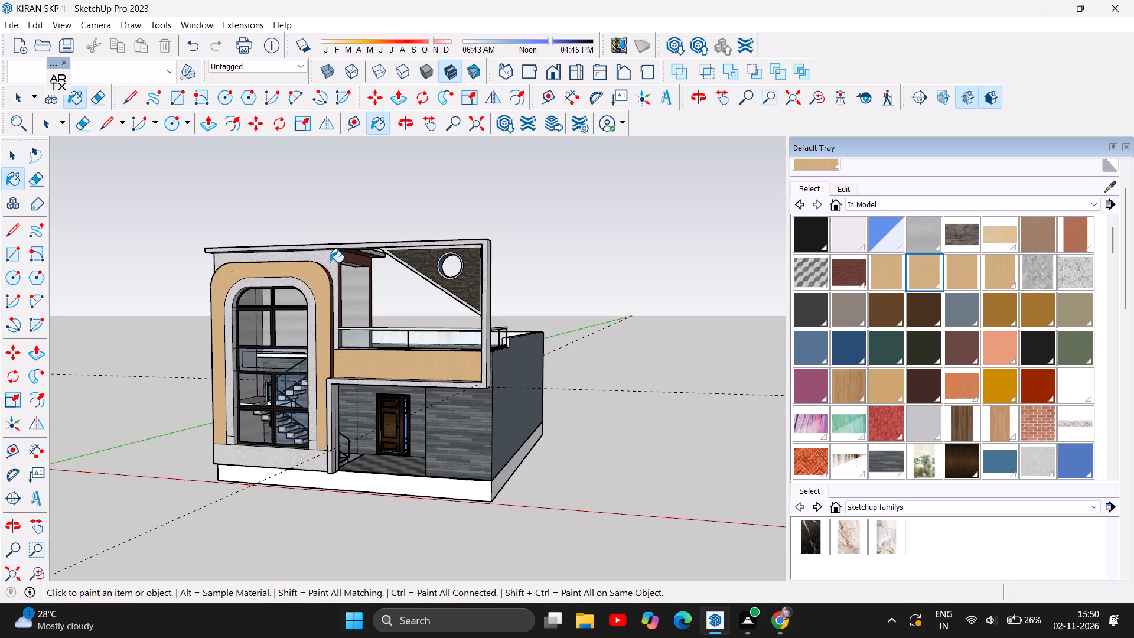
pyautogui.click(330, 262)
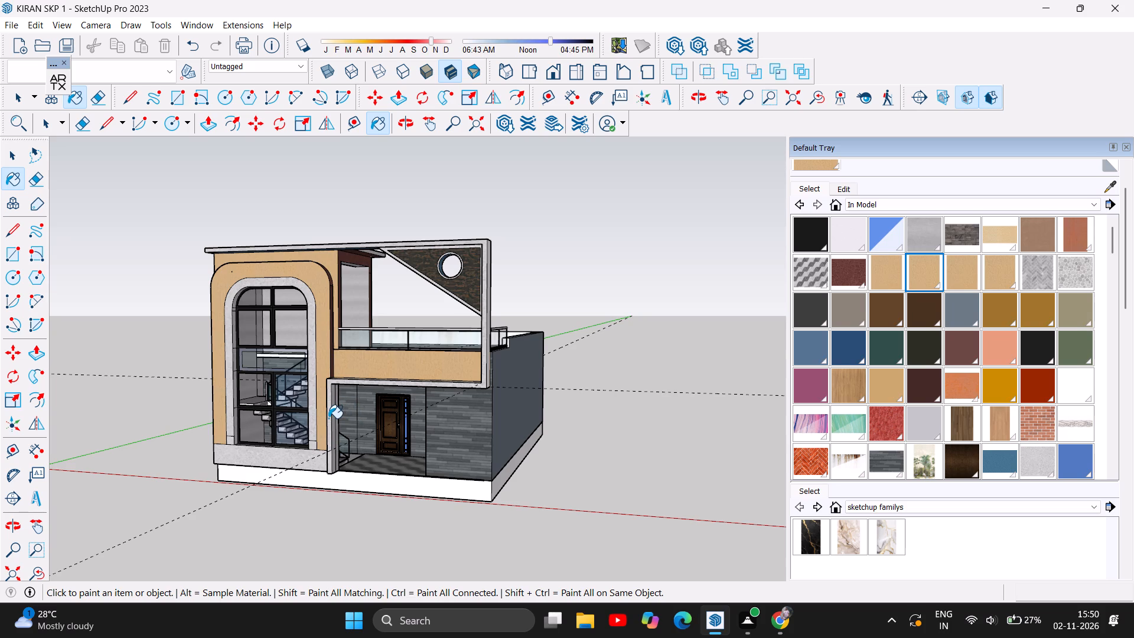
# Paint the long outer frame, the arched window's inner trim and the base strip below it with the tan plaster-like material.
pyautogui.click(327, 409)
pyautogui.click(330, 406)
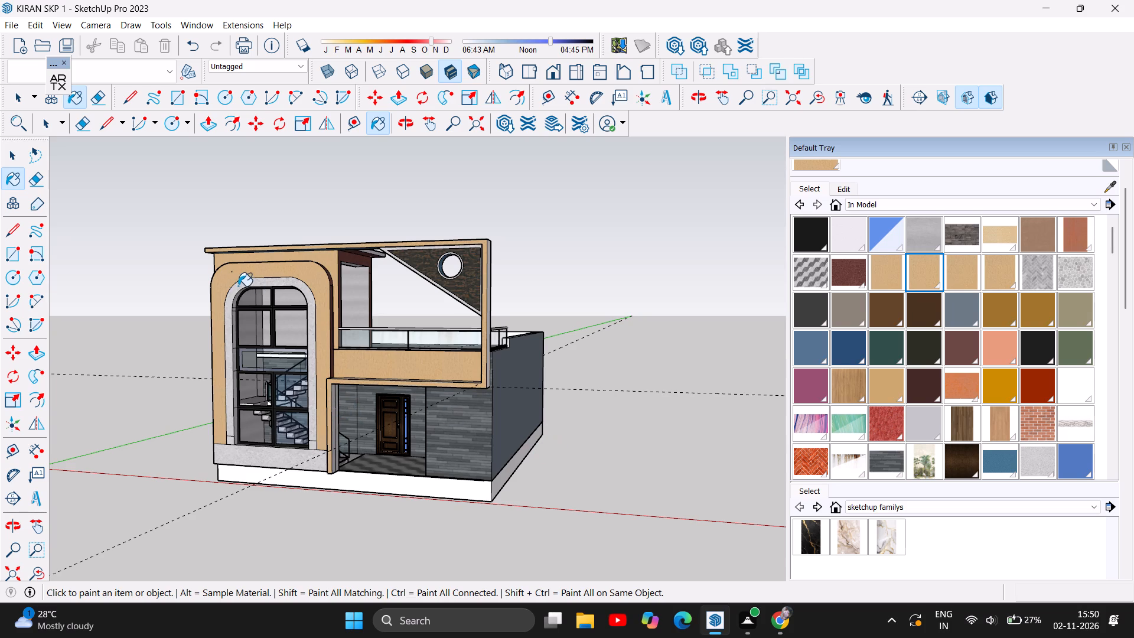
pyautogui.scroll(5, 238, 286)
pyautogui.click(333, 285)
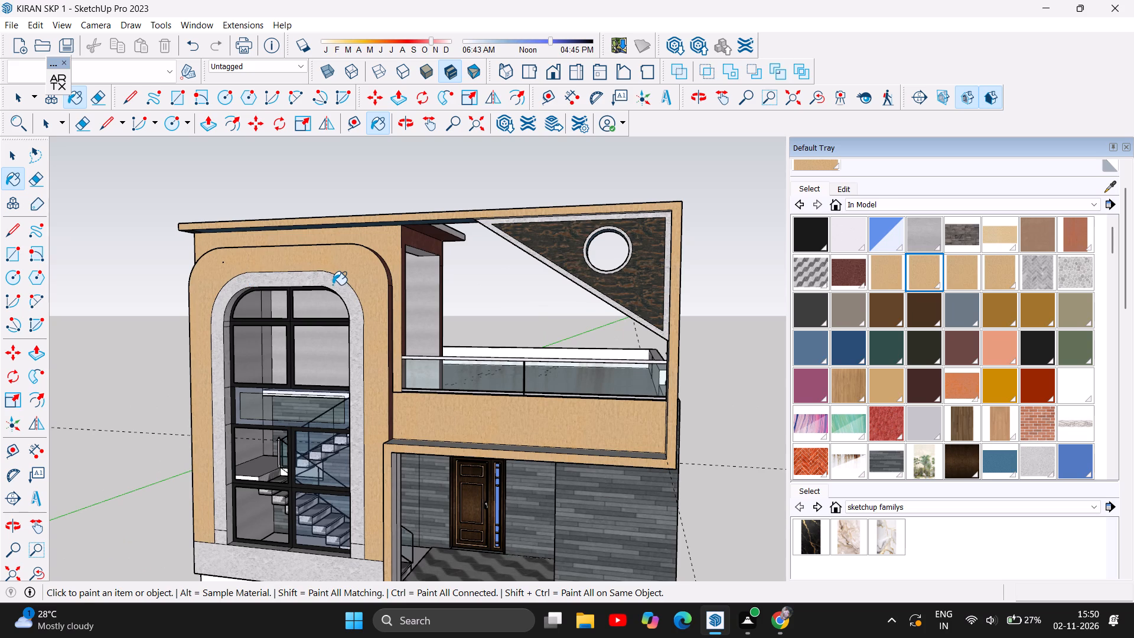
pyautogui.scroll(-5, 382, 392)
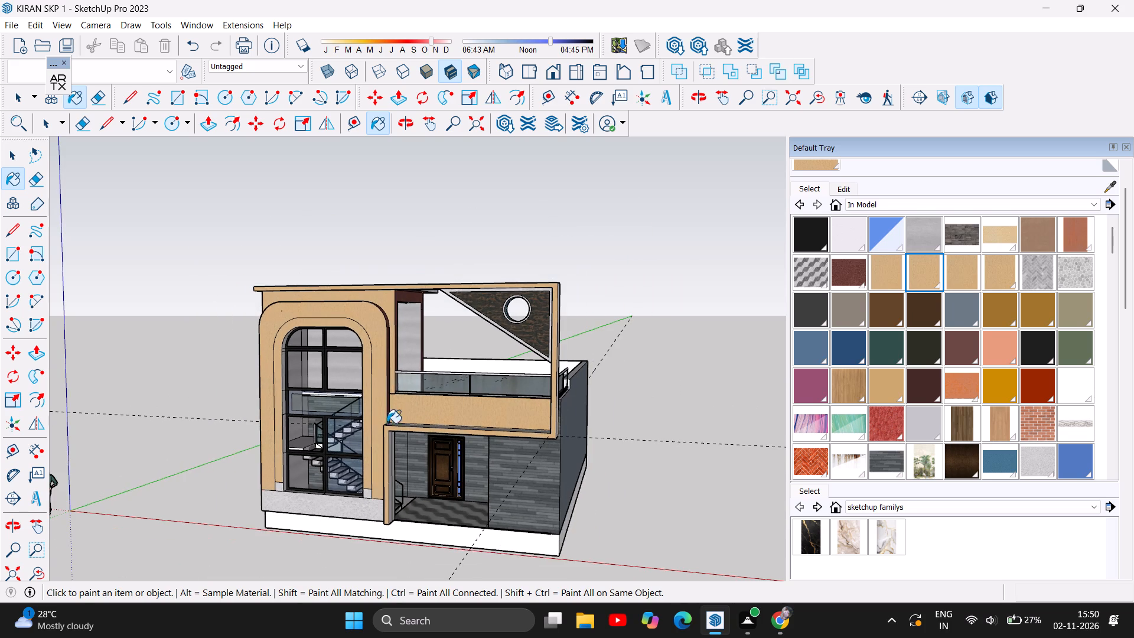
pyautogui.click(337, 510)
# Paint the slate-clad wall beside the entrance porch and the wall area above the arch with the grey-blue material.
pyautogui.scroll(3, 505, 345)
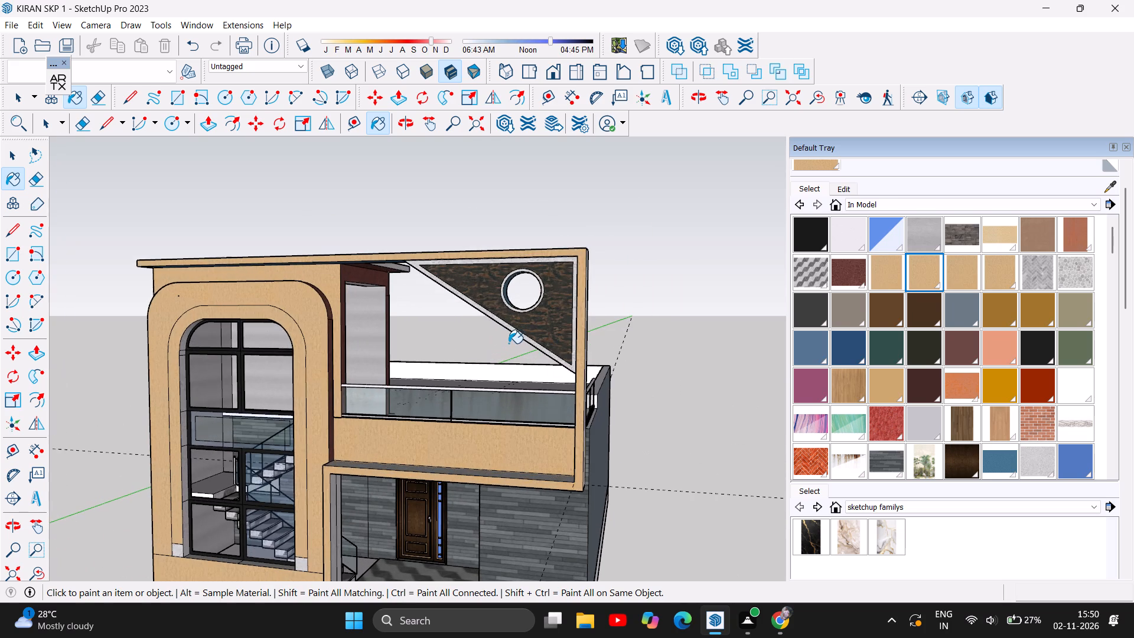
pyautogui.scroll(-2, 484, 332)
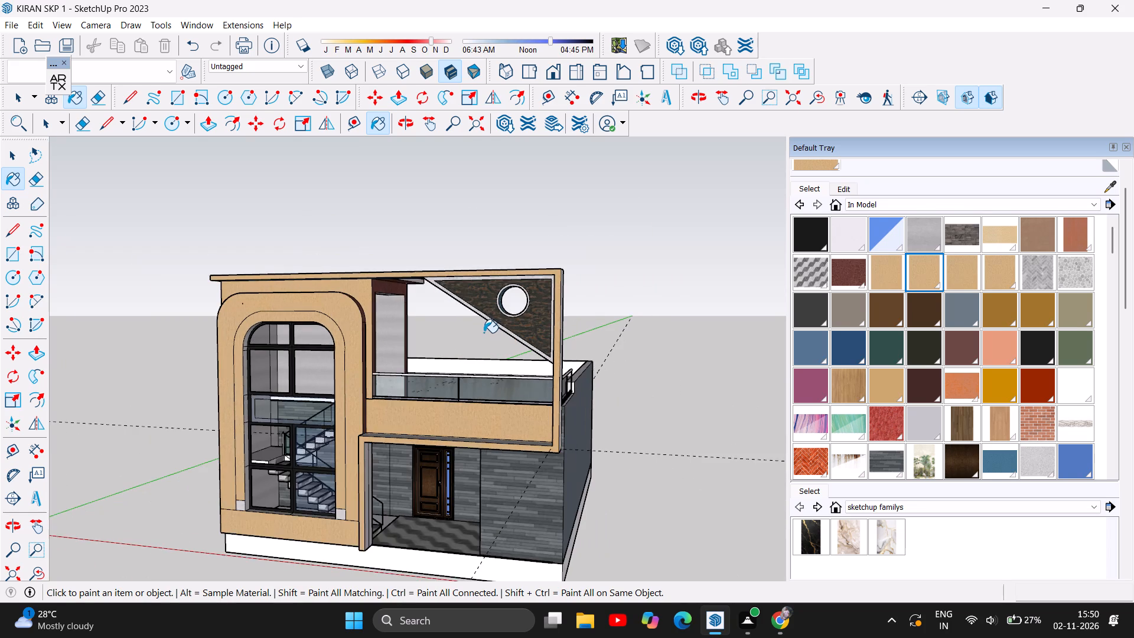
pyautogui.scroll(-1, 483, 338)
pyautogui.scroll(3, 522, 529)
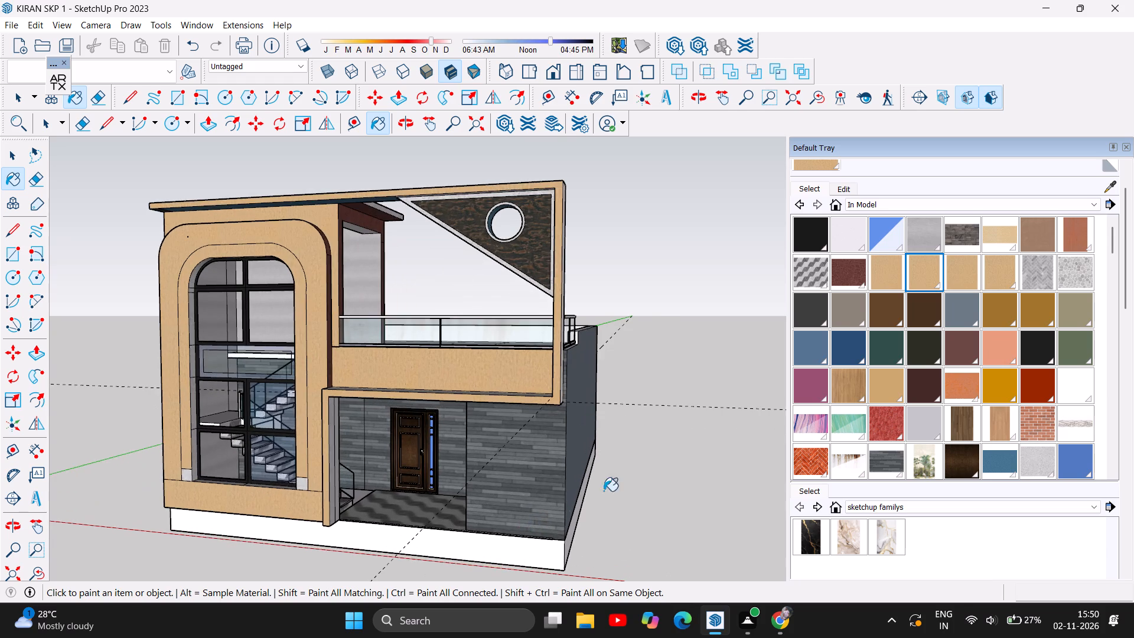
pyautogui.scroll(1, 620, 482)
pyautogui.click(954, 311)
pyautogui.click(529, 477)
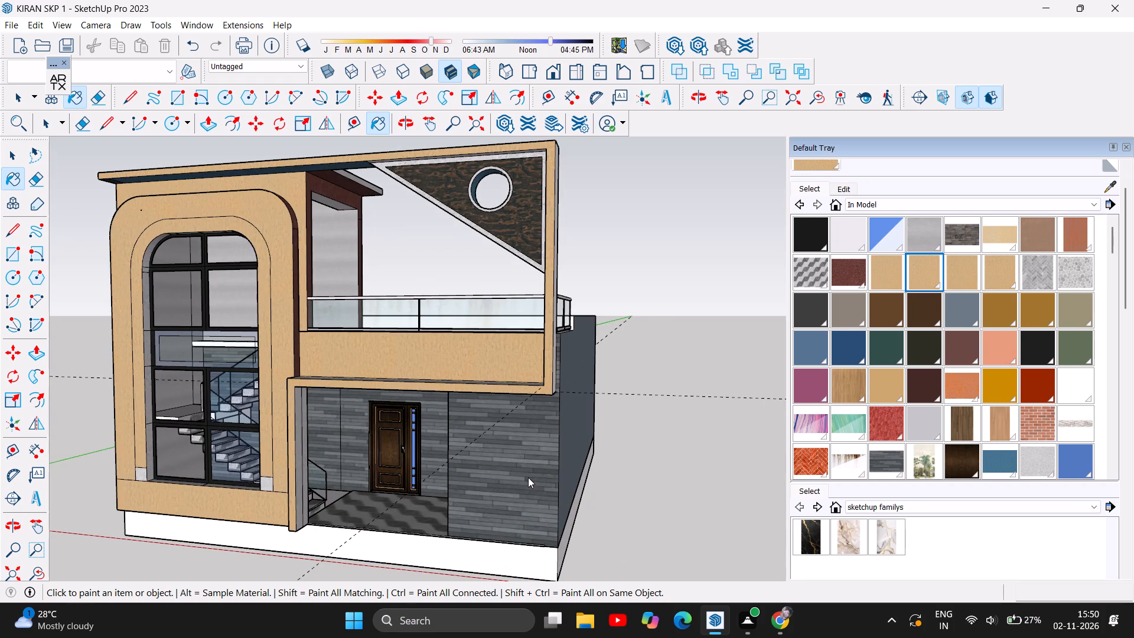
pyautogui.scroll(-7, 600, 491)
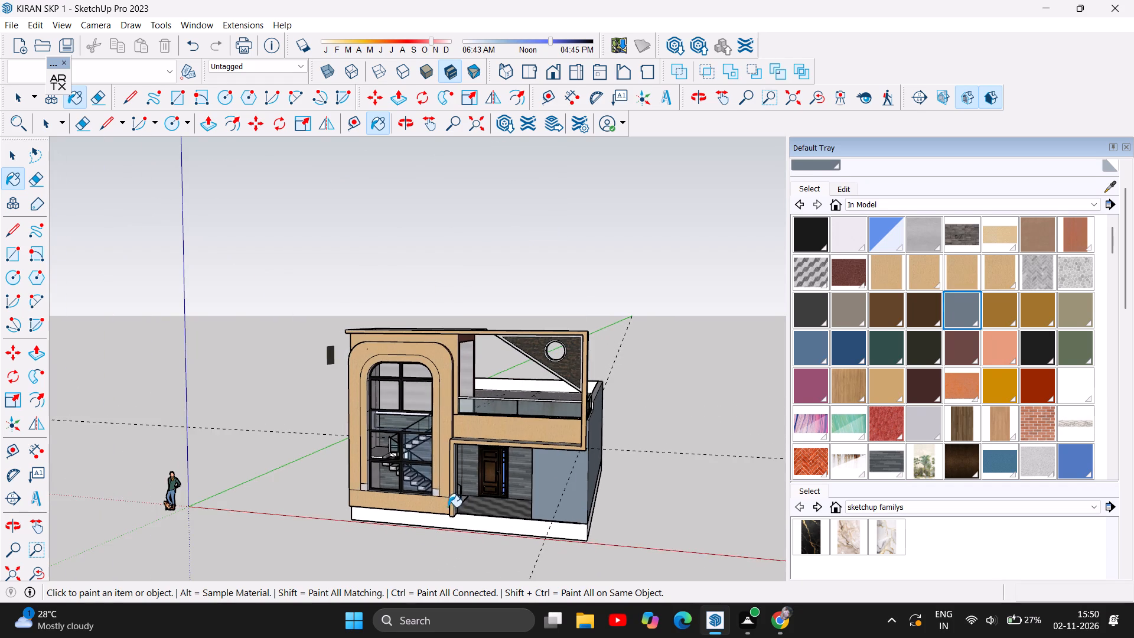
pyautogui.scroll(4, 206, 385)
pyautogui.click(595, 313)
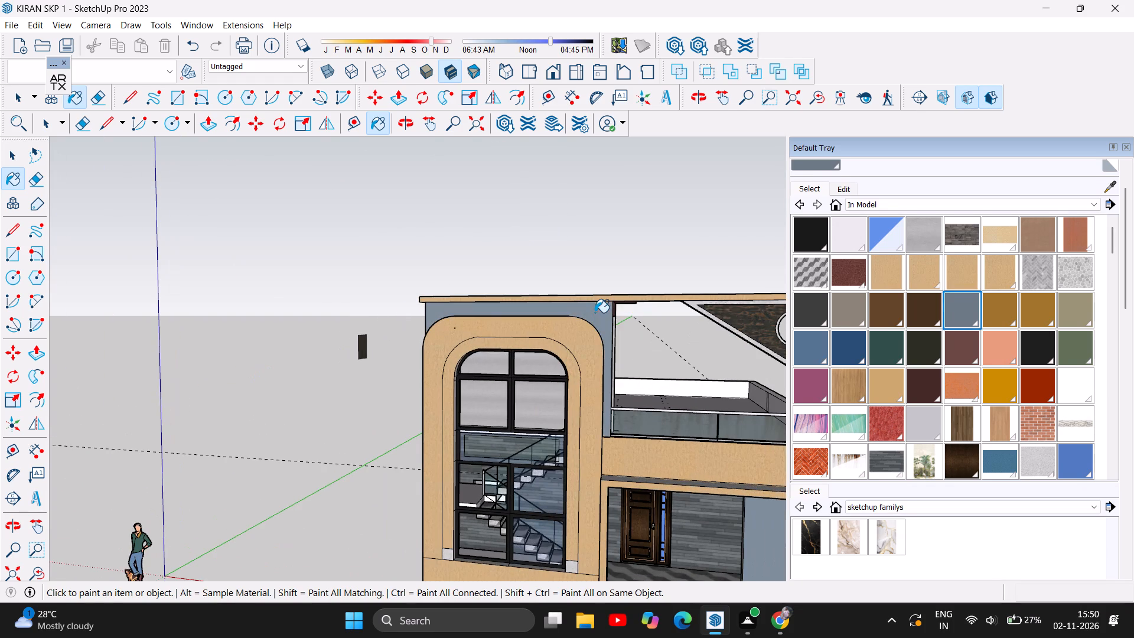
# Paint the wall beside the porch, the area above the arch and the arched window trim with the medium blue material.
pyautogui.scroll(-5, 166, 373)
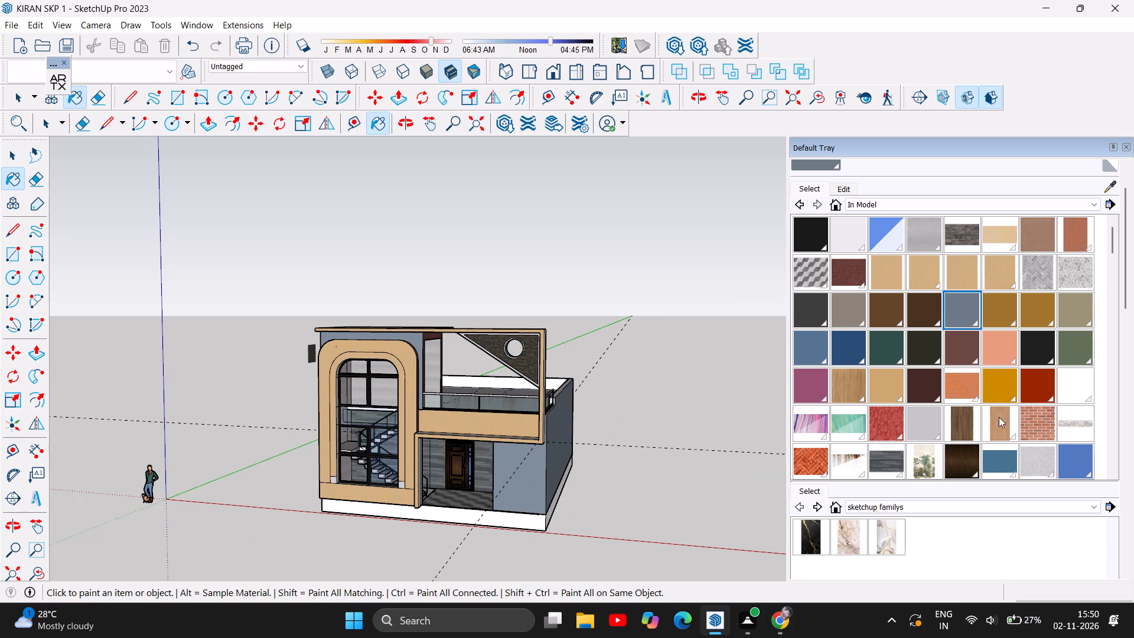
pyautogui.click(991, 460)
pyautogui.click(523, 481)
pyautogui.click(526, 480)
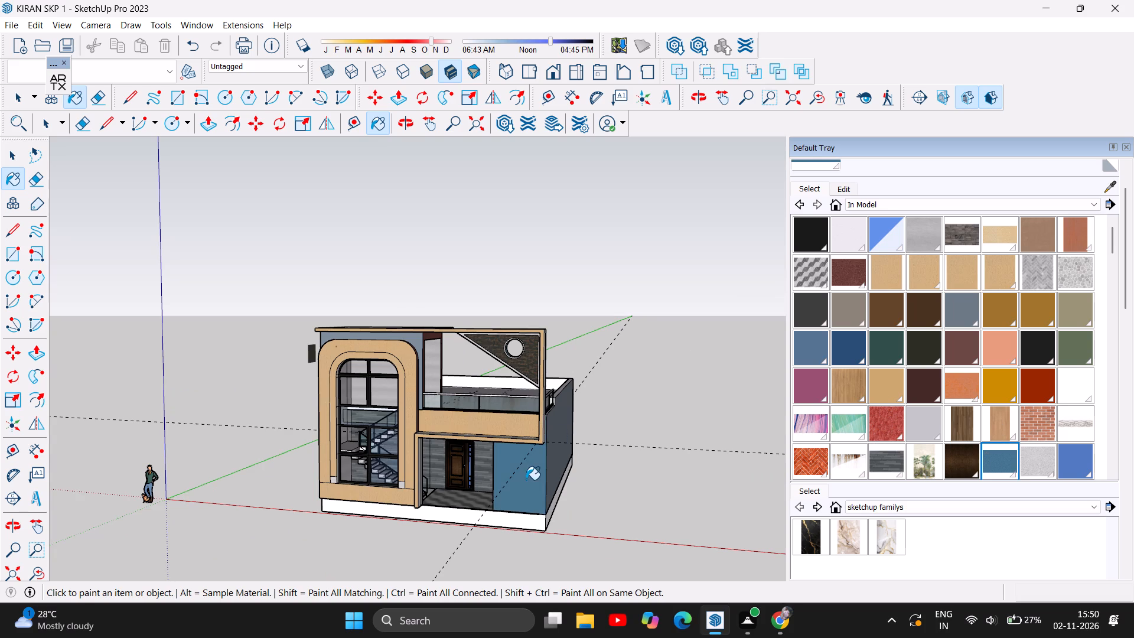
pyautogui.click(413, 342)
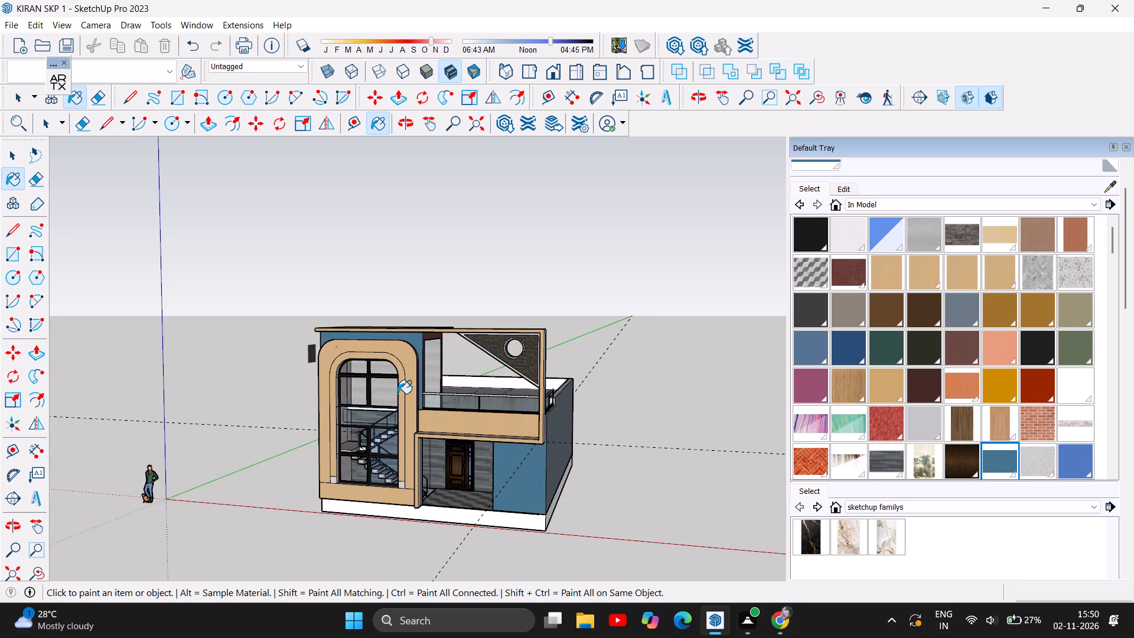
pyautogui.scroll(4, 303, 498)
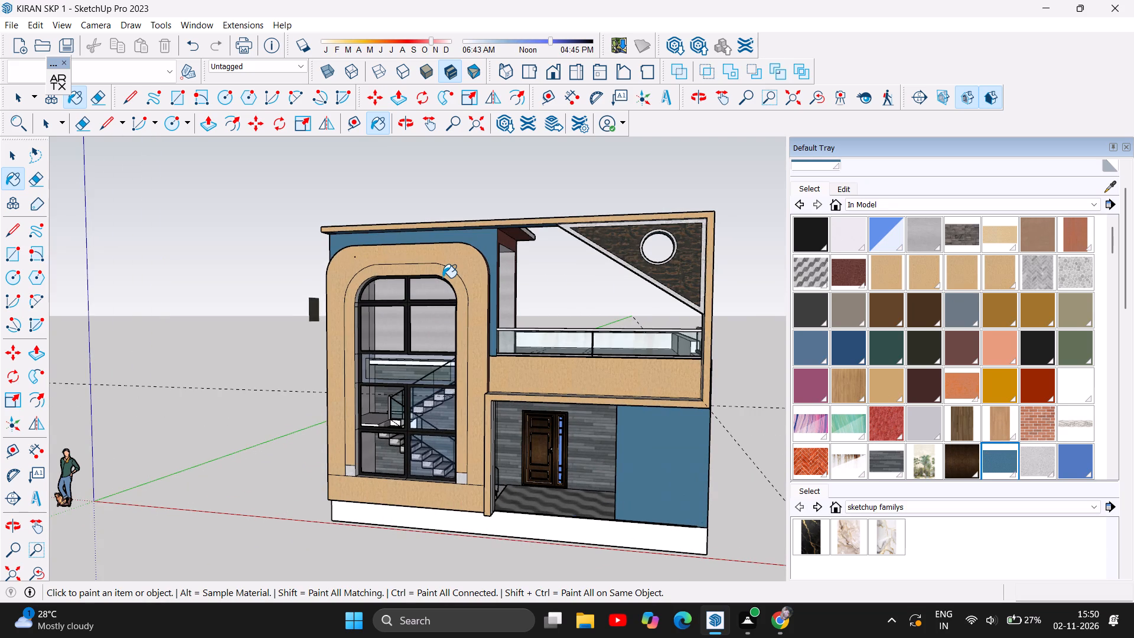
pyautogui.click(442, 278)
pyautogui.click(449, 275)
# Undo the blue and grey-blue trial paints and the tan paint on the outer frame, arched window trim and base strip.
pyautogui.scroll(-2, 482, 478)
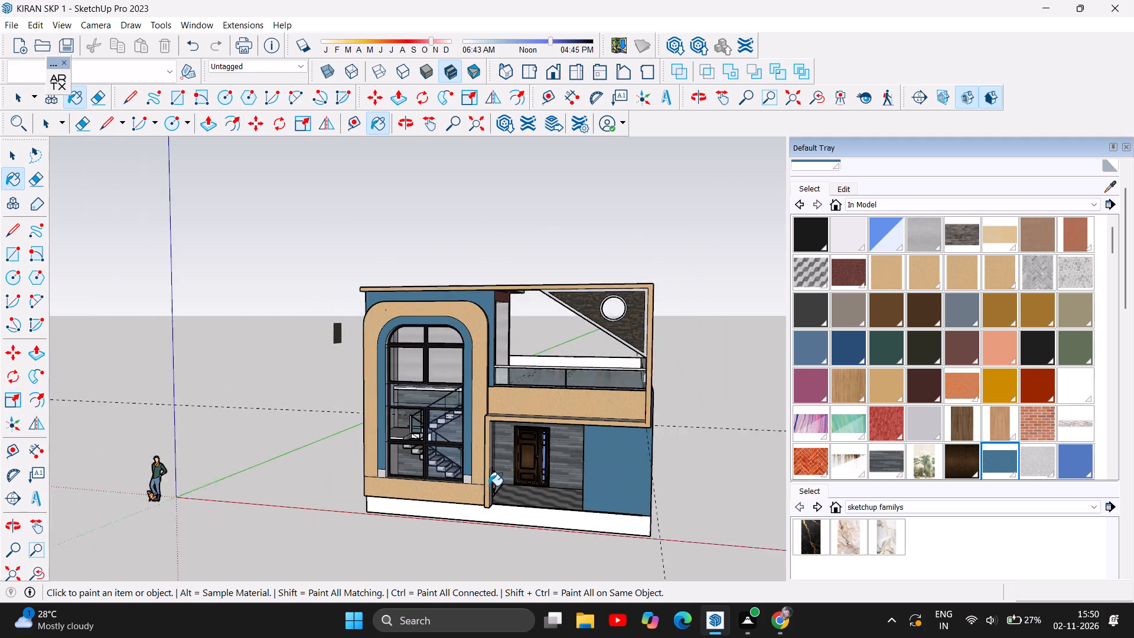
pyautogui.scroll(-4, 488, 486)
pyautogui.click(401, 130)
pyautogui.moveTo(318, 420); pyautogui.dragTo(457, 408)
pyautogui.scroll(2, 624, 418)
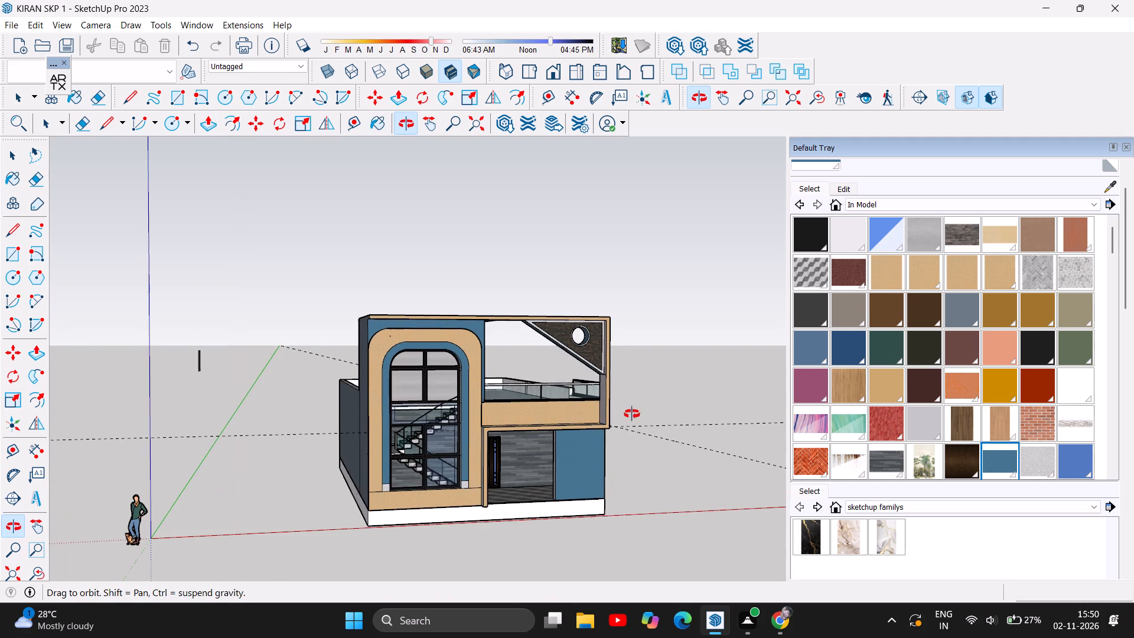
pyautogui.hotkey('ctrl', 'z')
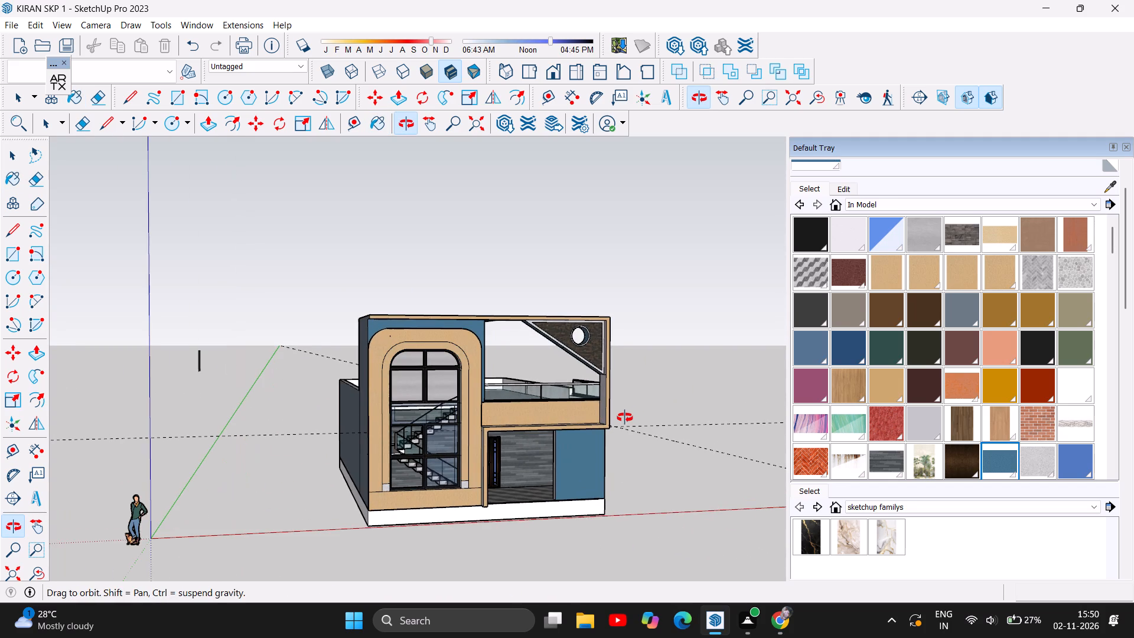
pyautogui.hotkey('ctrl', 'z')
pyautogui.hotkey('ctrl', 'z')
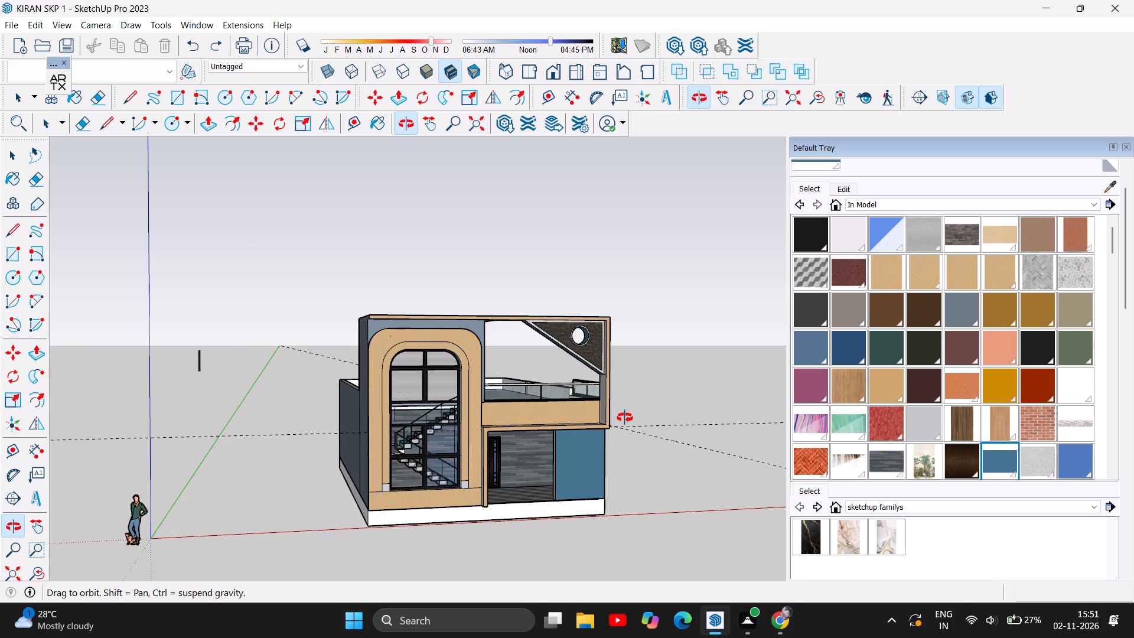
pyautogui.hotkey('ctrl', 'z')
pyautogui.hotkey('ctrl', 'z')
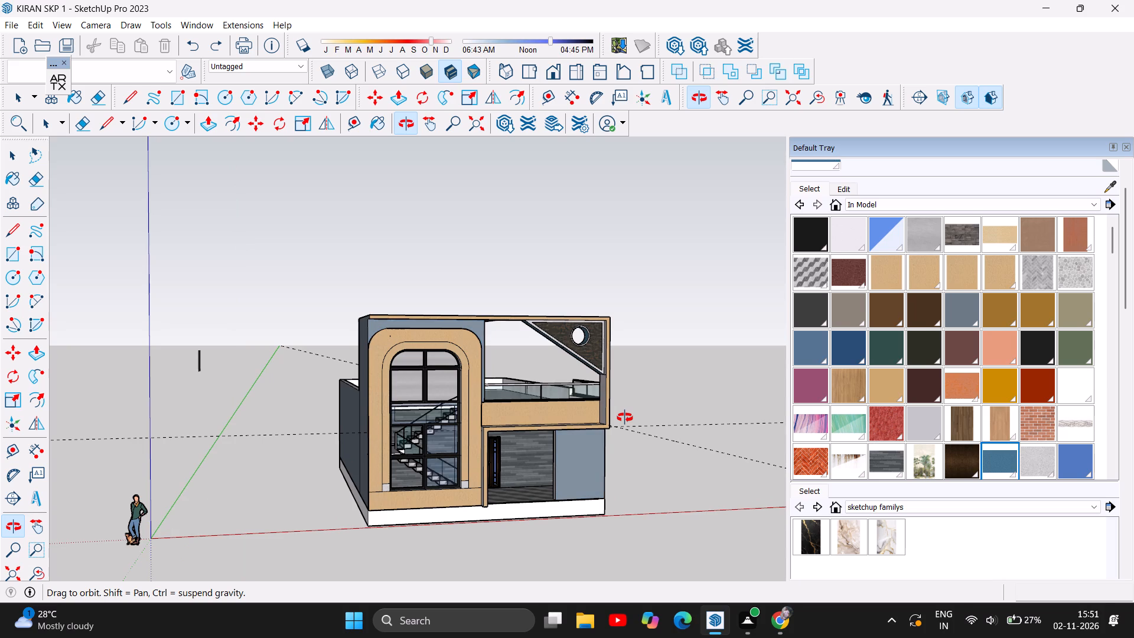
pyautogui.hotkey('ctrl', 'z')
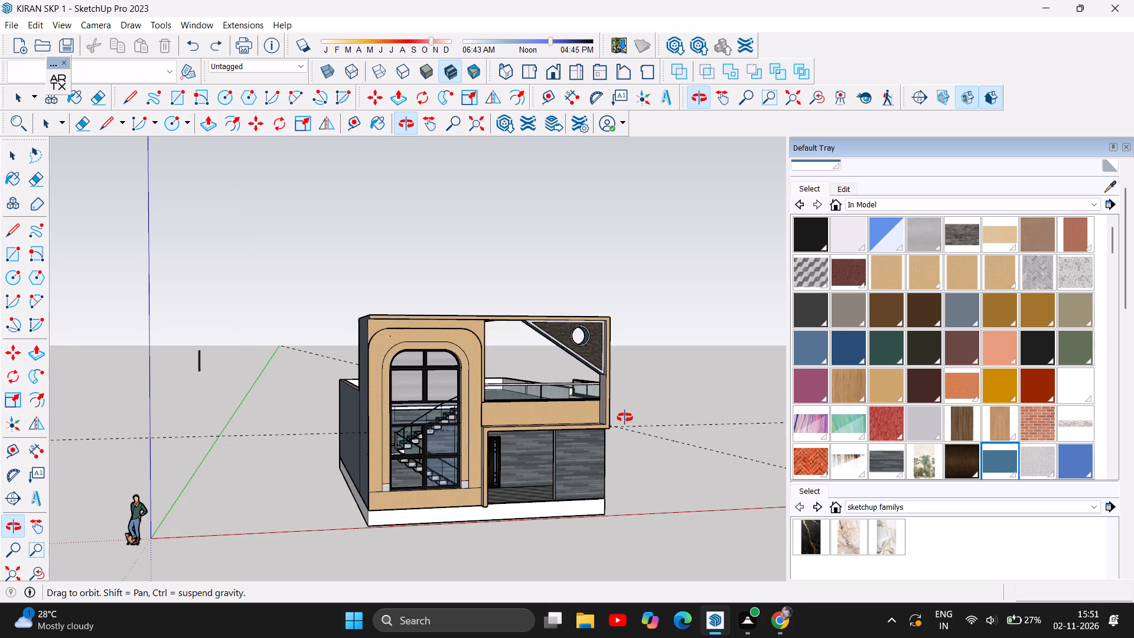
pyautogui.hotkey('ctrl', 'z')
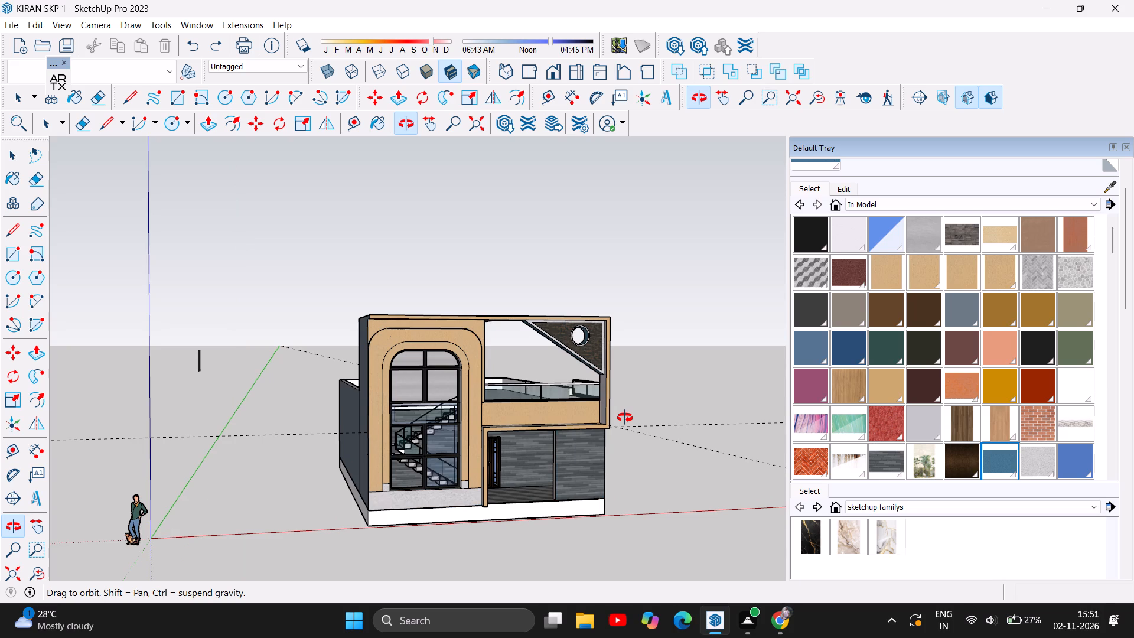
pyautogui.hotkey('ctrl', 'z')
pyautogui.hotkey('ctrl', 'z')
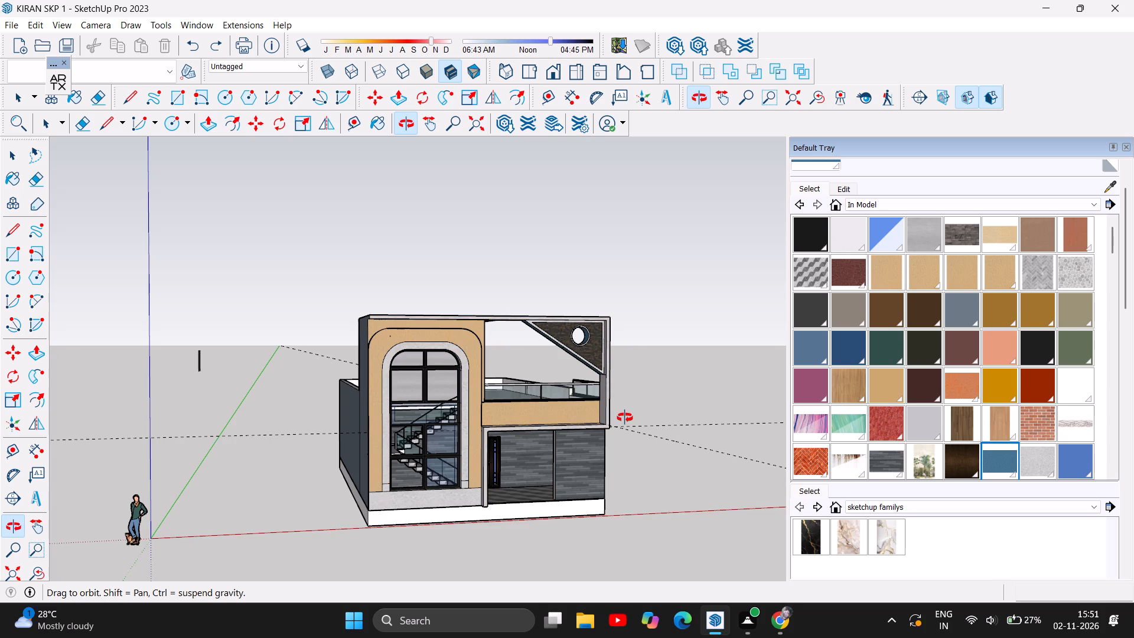
# Undo the tan paint on the wall above the arch and the arched surround, and the narrow slate wall edge's grey paint.
pyautogui.hotkey('ctrl', 'z')
pyautogui.hotkey('ctrl', 'z')
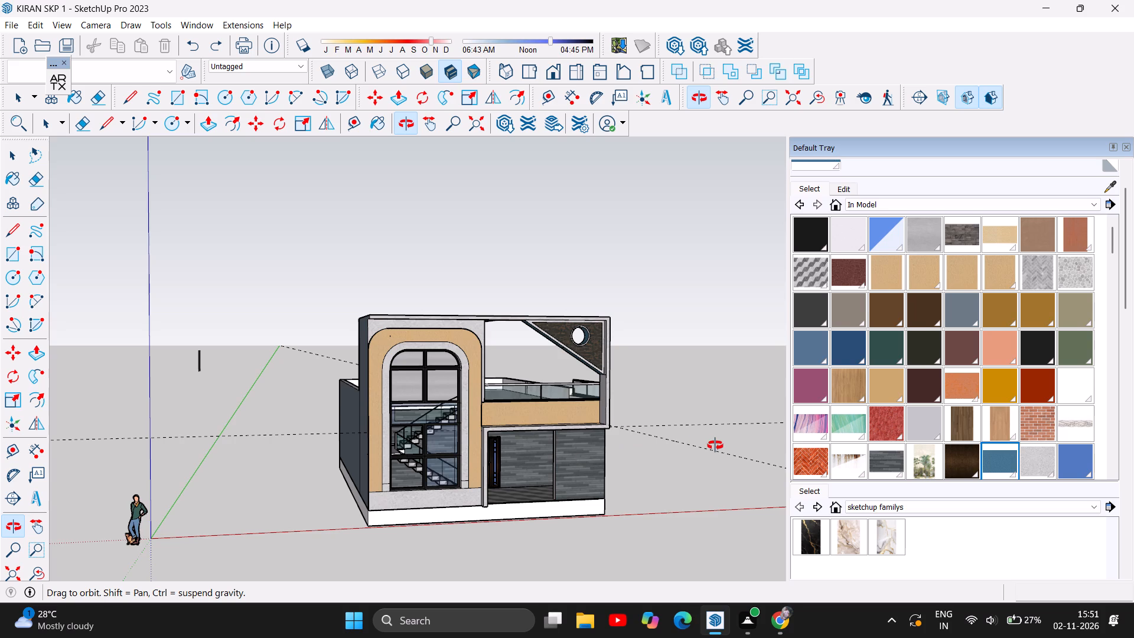
pyautogui.hotkey('ctrl', 'z')
pyautogui.hotkey('ctrl', 'z')
pyautogui.keyDown('ctrl'); pyautogui.scroll(1, 713, 414); pyautogui.keyUp('ctrl')
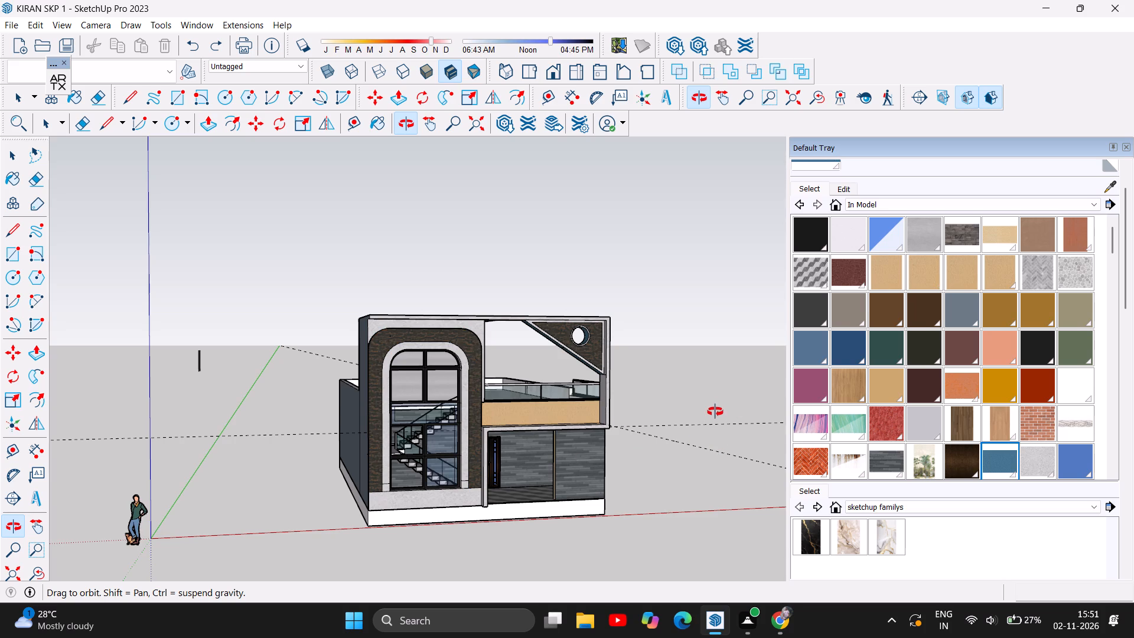
pyautogui.moveTo(729, 425); pyautogui.dragTo(617, 431)
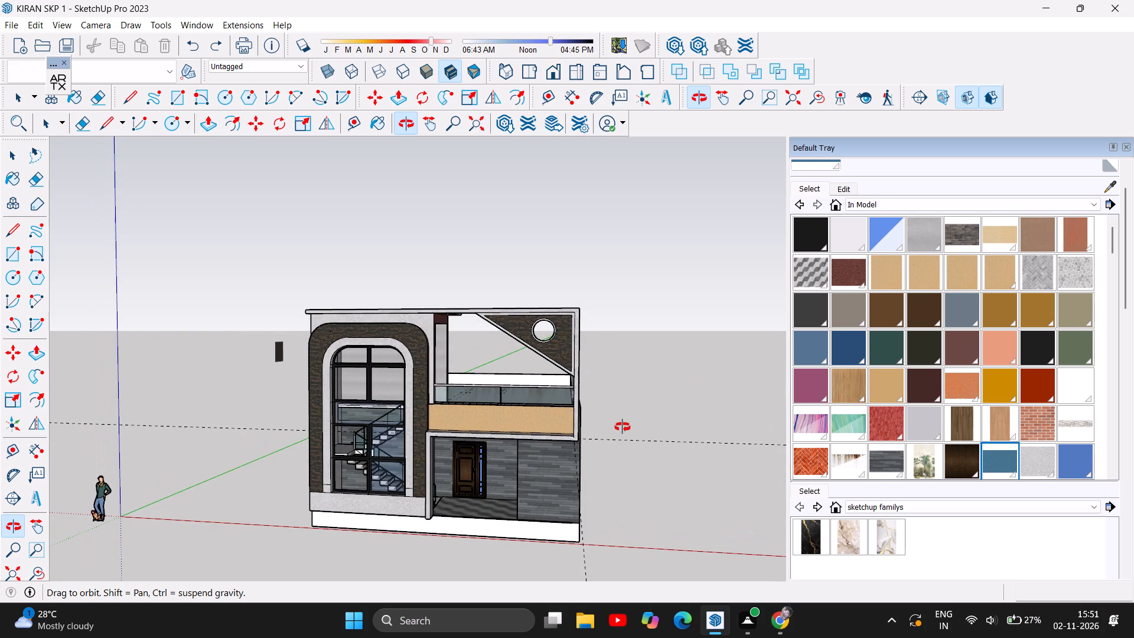
pyautogui.hotkey('ctrl', 'z')
# Examine the front elevation and the side wall from several angles, including from below and straight on.
pyautogui.keyDown('ctrl'); pyautogui.scroll(1, 623, 427); pyautogui.keyUp('ctrl')
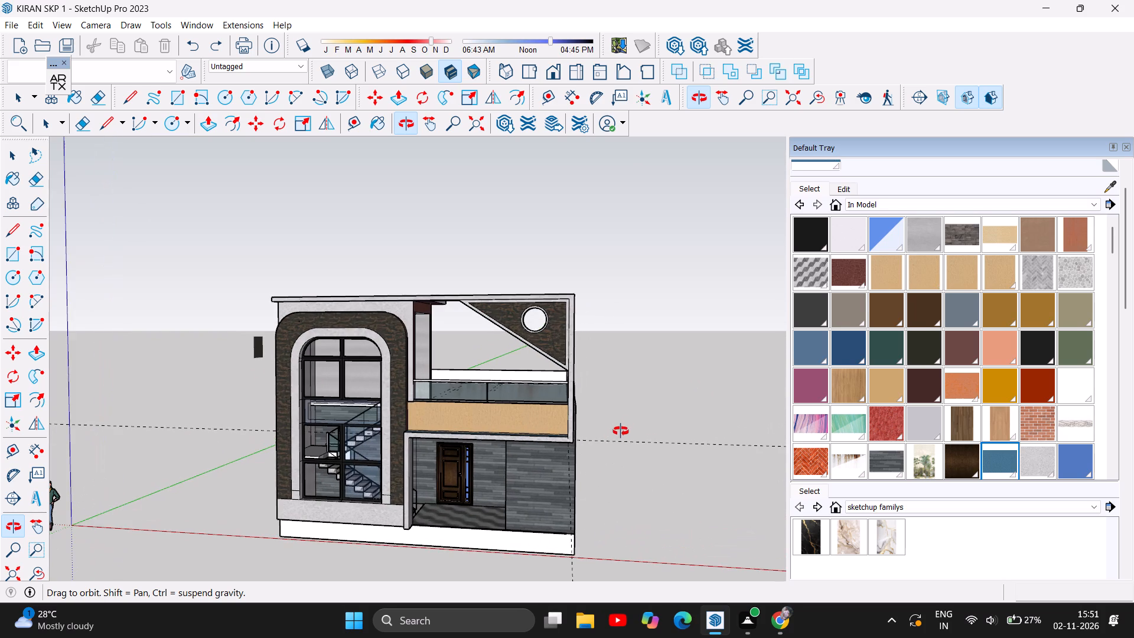
pyautogui.keyDown('ctrl'); pyautogui.scroll(2, 587, 468); pyautogui.keyUp('ctrl')
pyautogui.moveTo(227, 464); pyautogui.dragTo(422, 473)
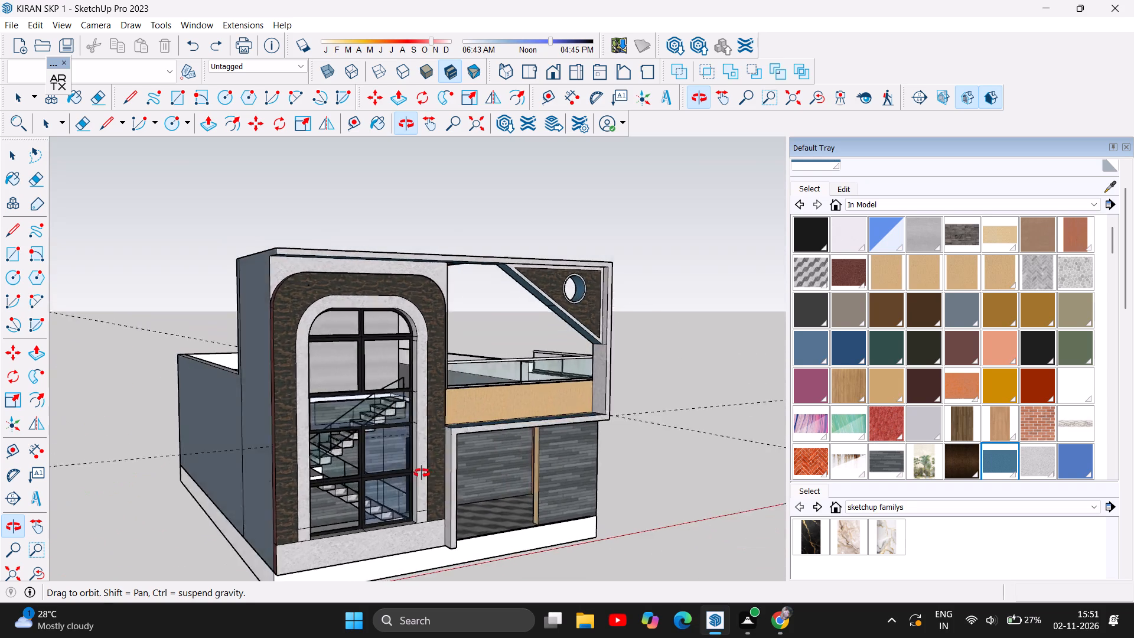
pyautogui.moveTo(422, 473); pyautogui.dragTo(146, 405)
pyautogui.moveTo(167, 394); pyautogui.dragTo(177, 388)
pyautogui.moveTo(233, 351); pyautogui.dragTo(594, 243)
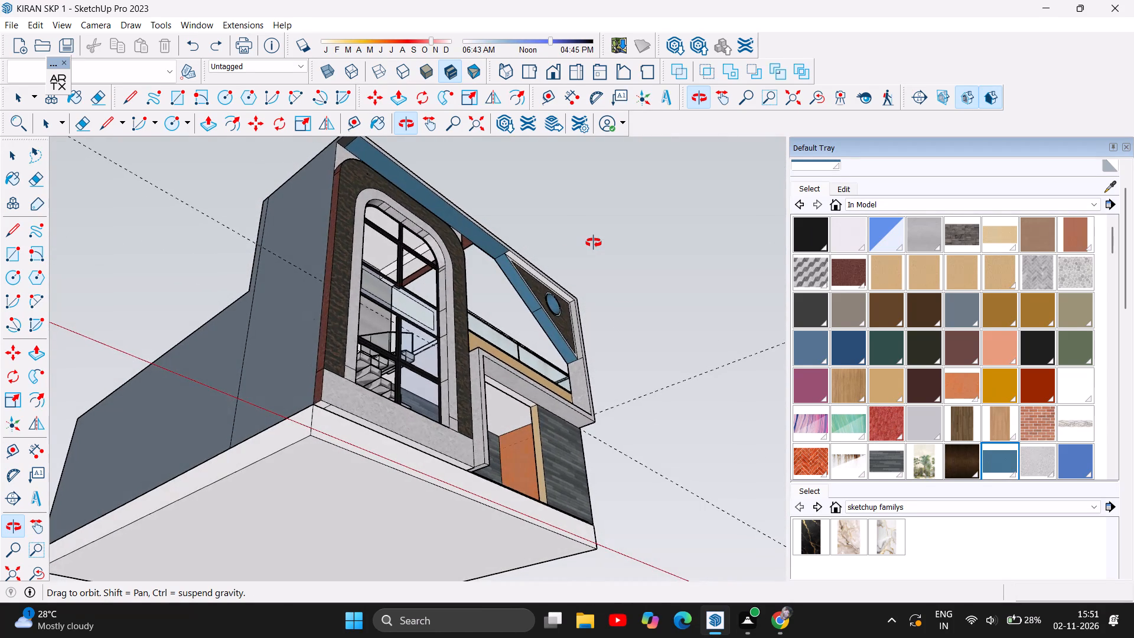
pyautogui.moveTo(594, 243); pyautogui.dragTo(407, 421)
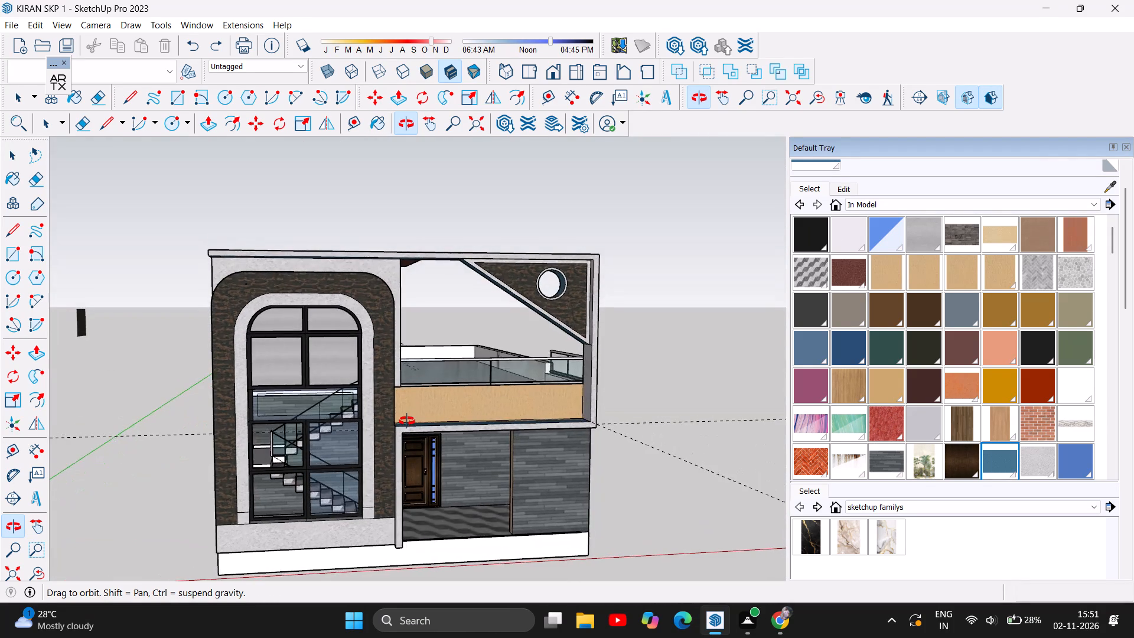
pyautogui.scroll(-3, 406, 422)
pyautogui.moveTo(580, 472); pyautogui.dragTo(548, 463)
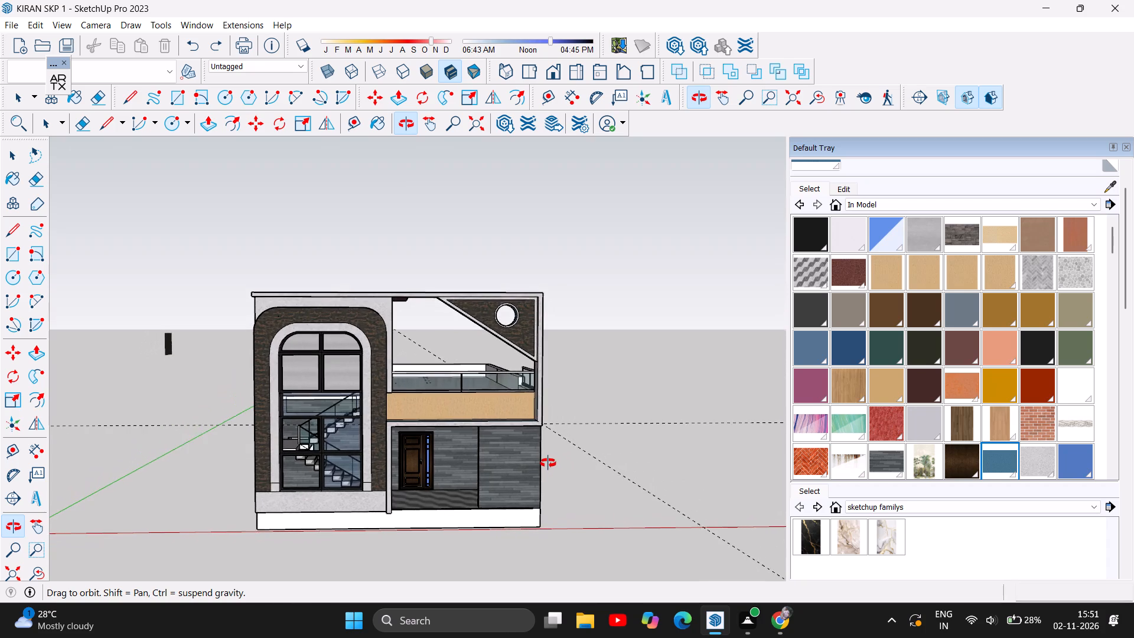
pyautogui.moveTo(548, 463); pyautogui.dragTo(548, 462)
pyautogui.scroll(2, 535, 504)
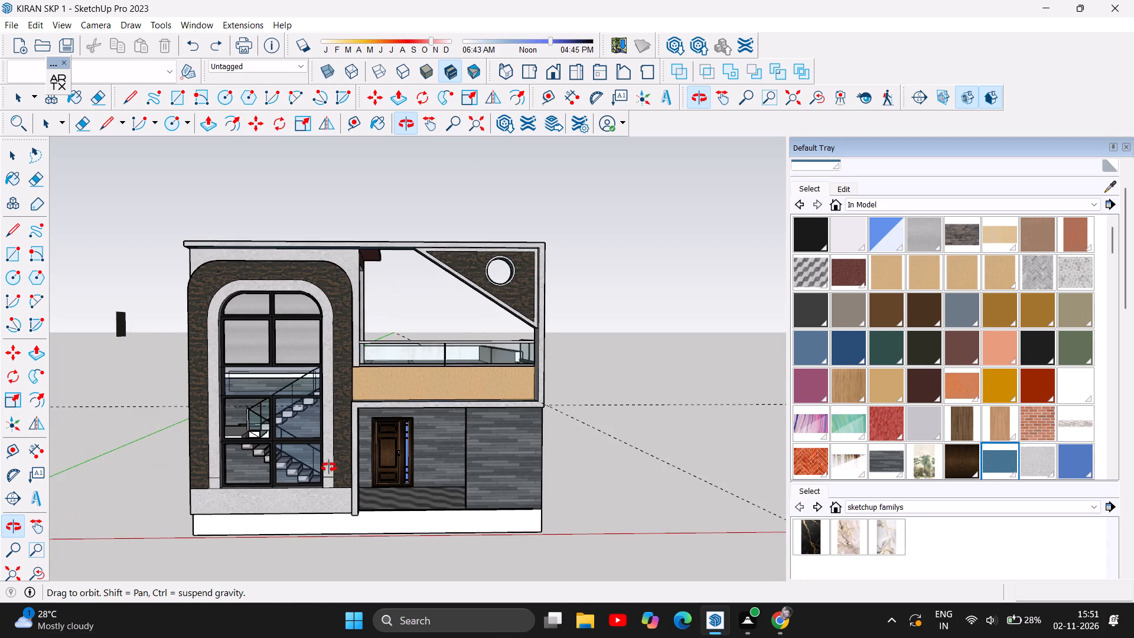
pyautogui.scroll(3, 278, 456)
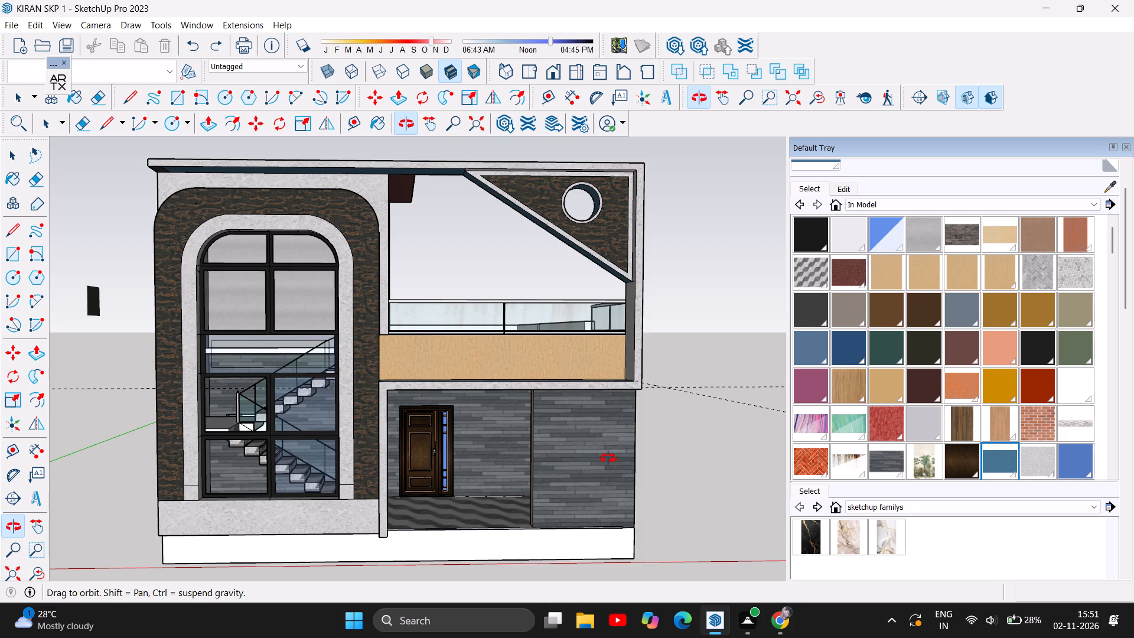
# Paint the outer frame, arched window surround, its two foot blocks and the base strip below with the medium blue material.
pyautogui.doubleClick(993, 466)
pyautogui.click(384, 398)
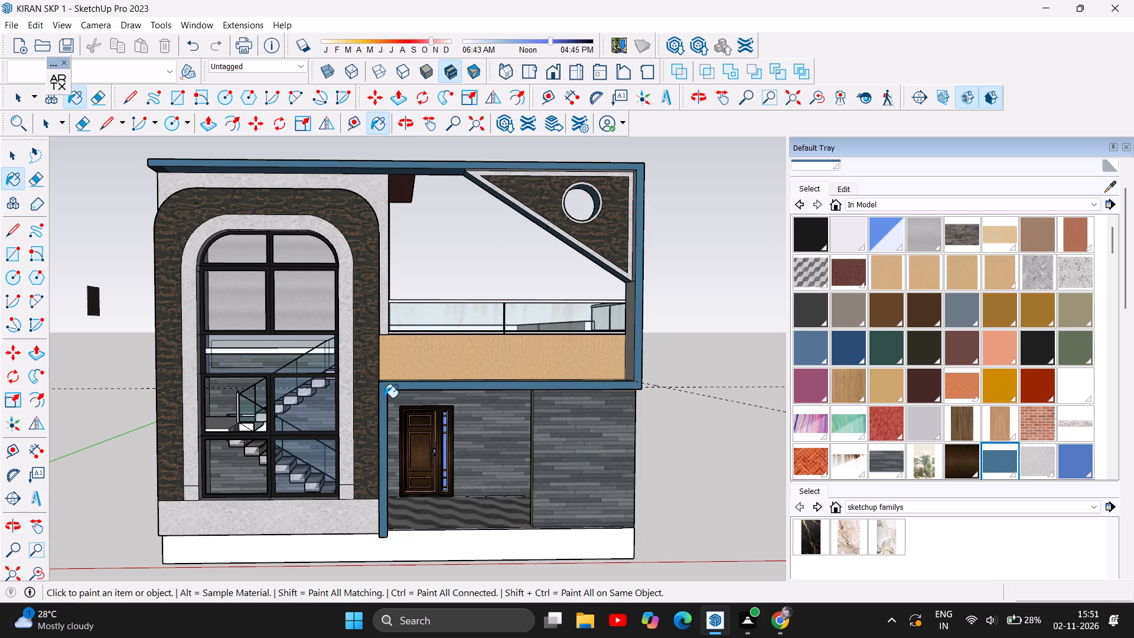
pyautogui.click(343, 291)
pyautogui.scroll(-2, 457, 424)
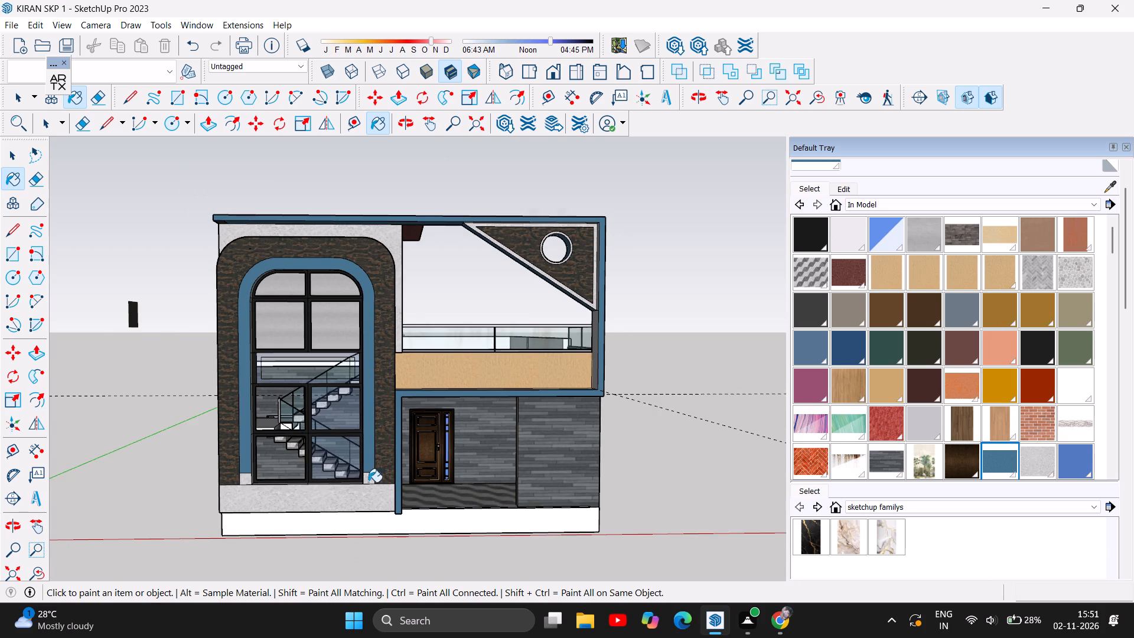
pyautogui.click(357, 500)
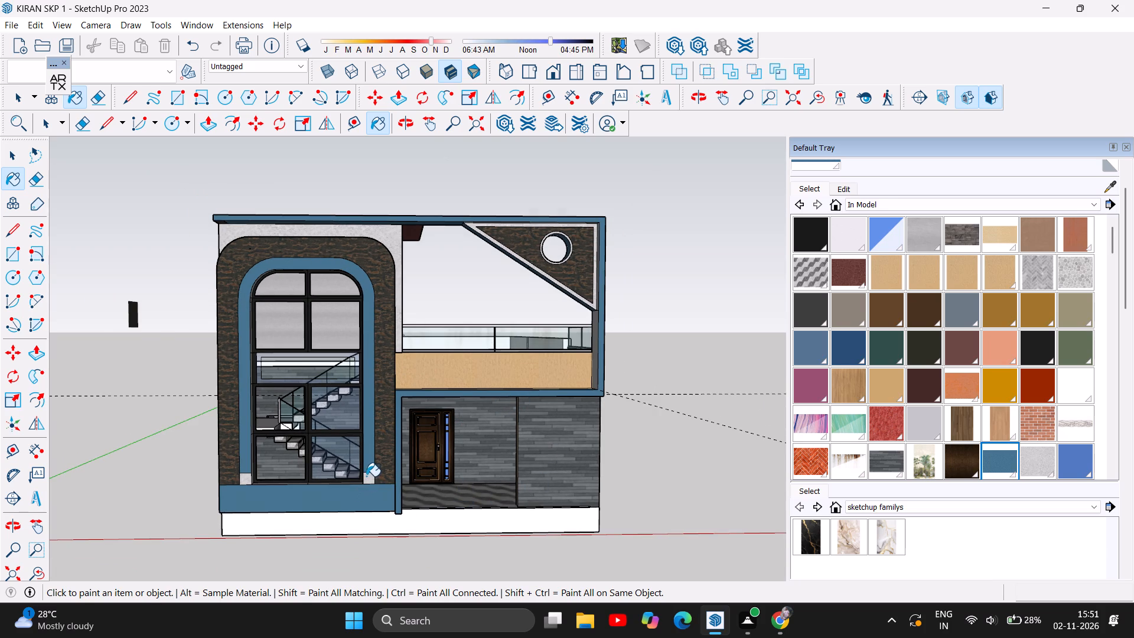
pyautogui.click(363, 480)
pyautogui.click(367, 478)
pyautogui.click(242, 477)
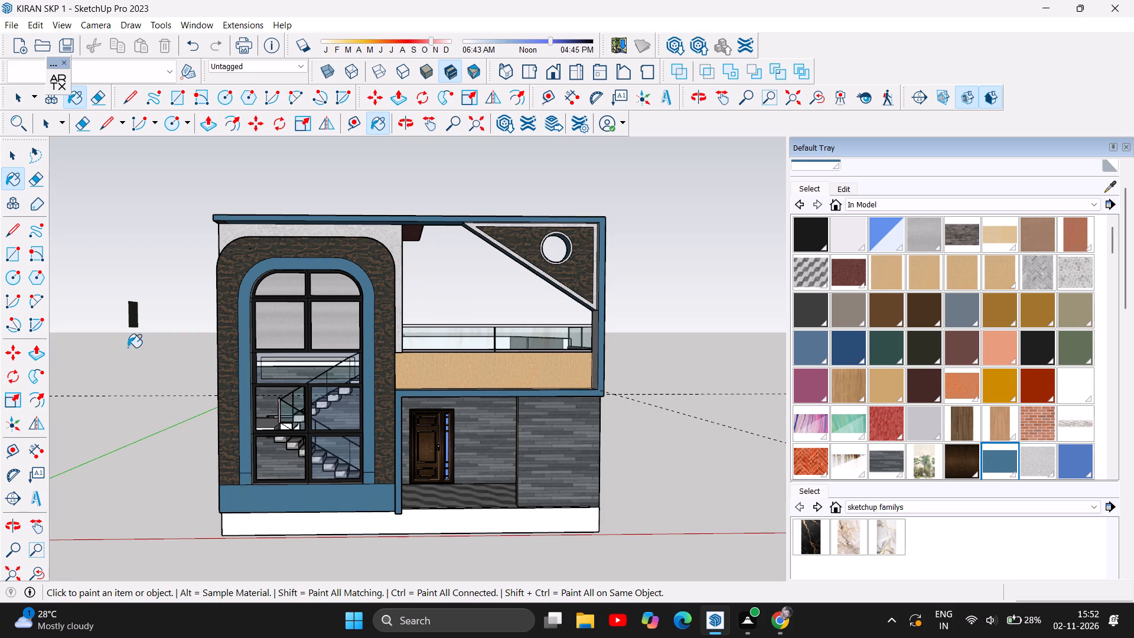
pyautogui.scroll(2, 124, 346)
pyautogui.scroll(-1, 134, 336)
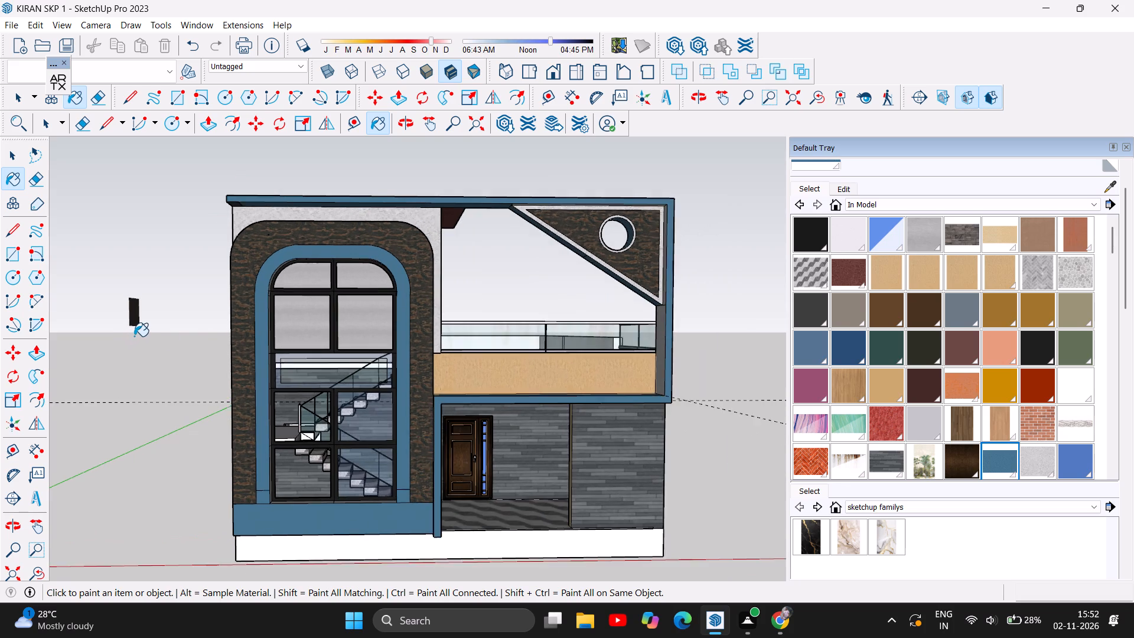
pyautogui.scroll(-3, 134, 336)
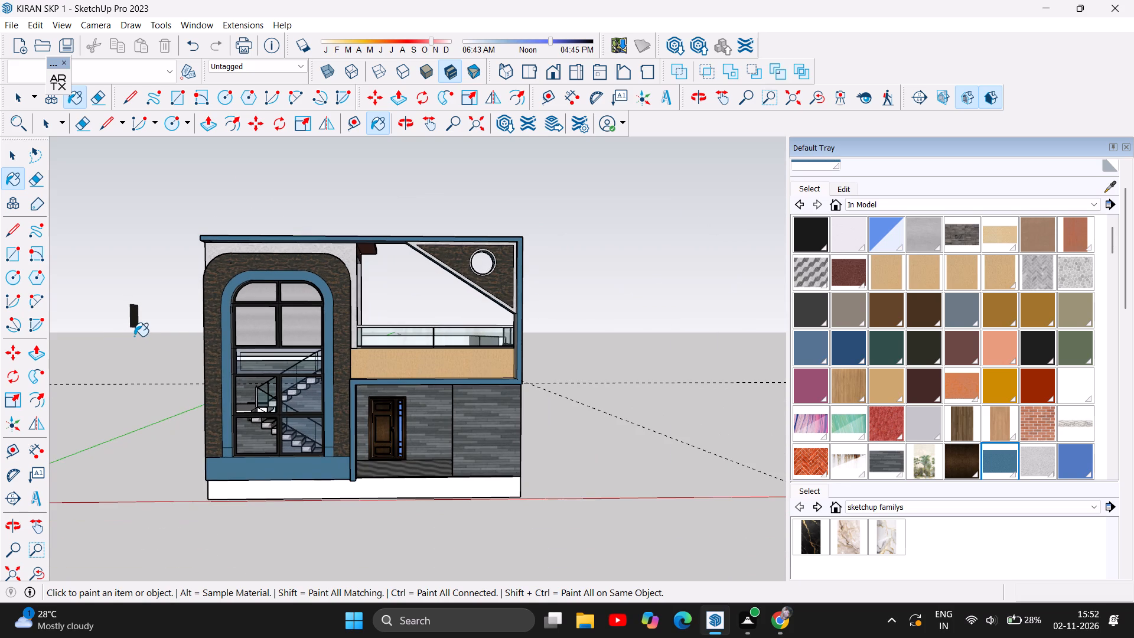
# Repaint the arched window surround, the base strip and both foot blocks with the light grey speckled material.
pyautogui.click(1042, 466)
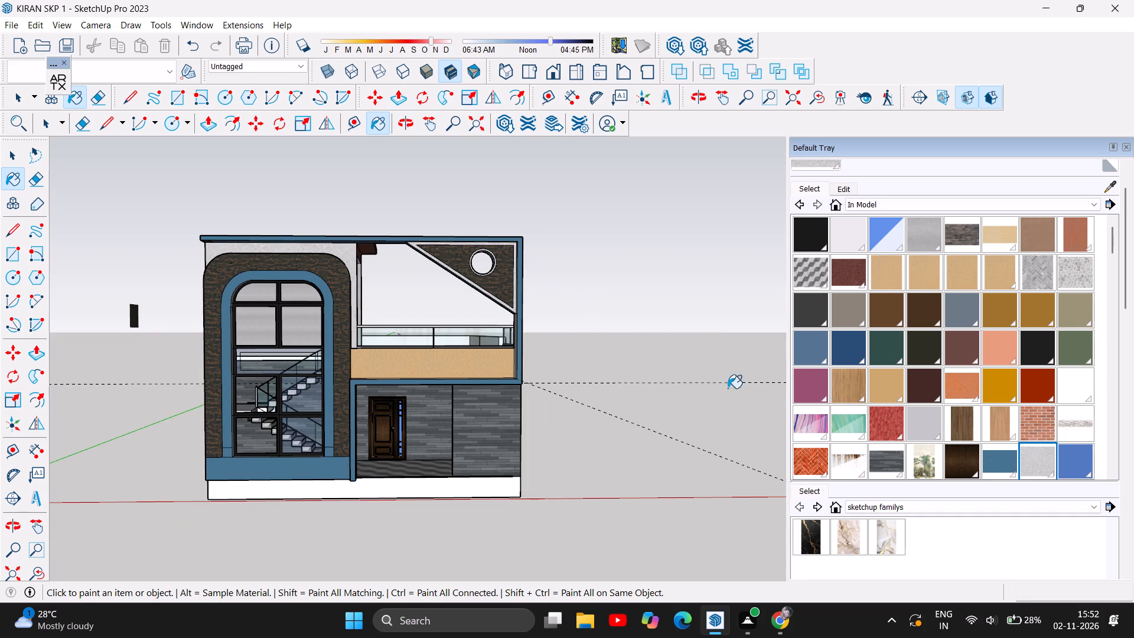
pyautogui.click(326, 325)
pyautogui.click(325, 465)
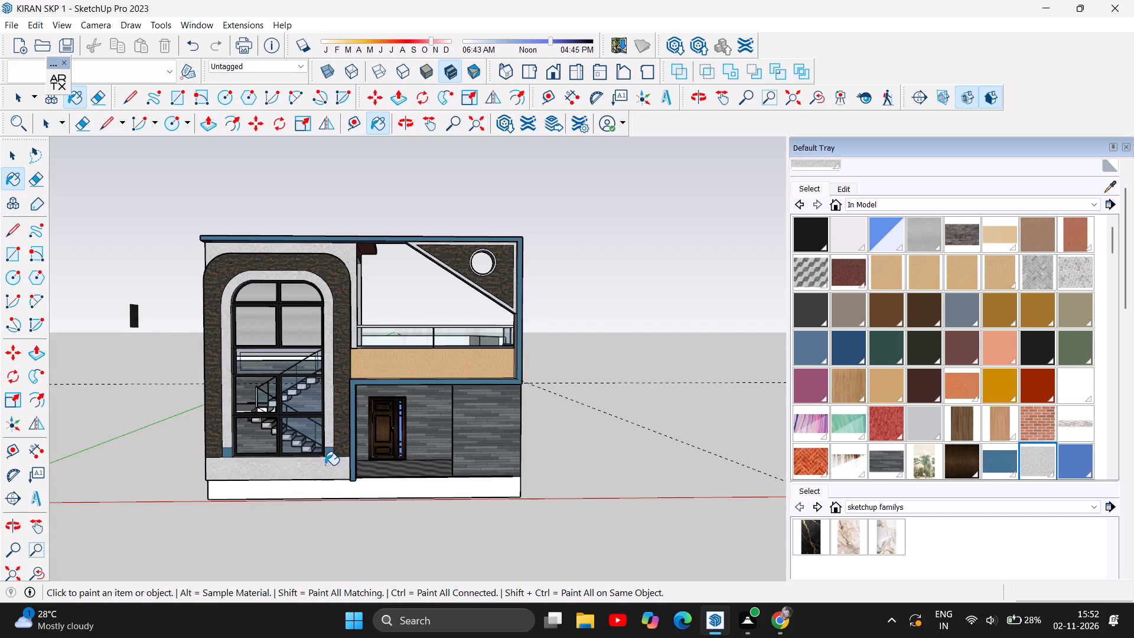
pyautogui.scroll(3, 325, 465)
pyautogui.click(329, 449)
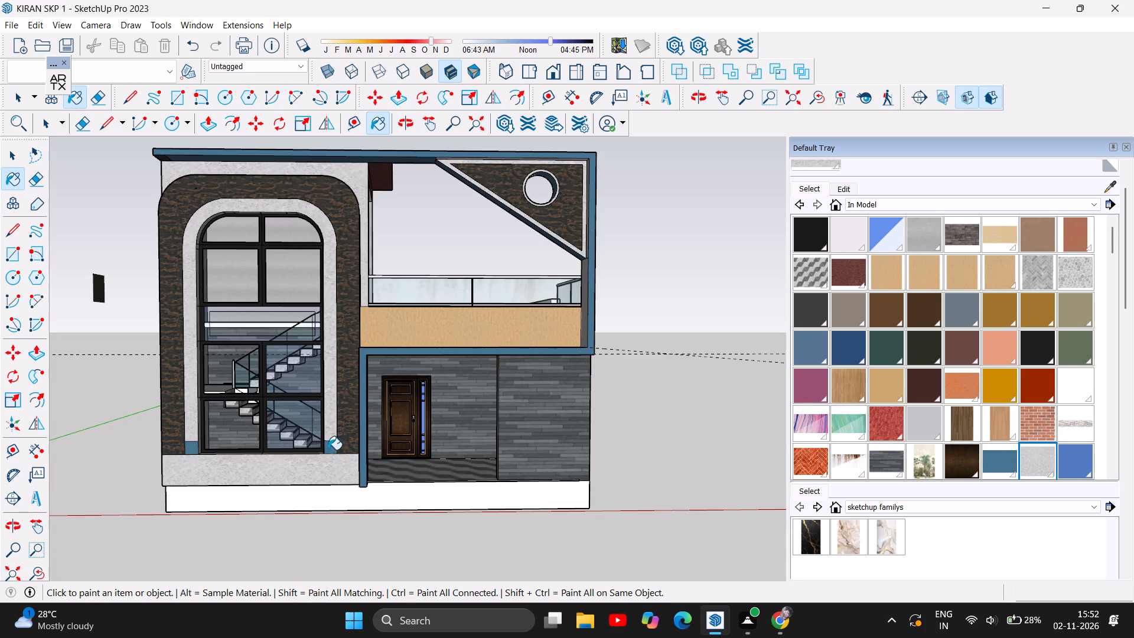
pyautogui.click(190, 448)
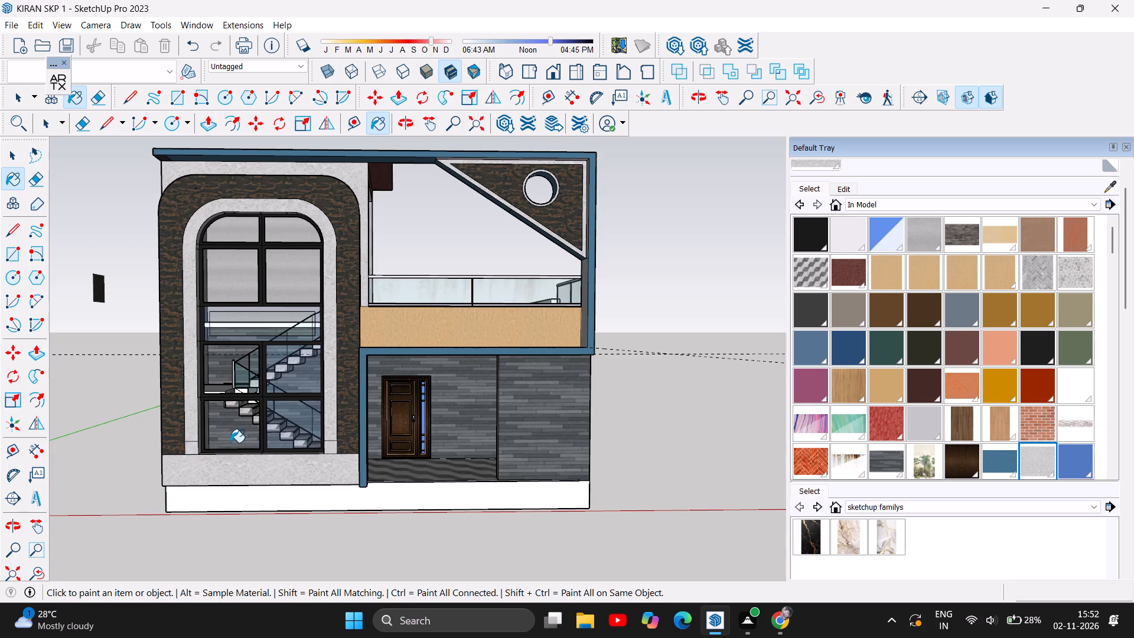
# Examine the blue outer frame against the light grey window surround from the front and from both sides.
pyautogui.scroll(1, 288, 476)
pyautogui.scroll(-6, 289, 478)
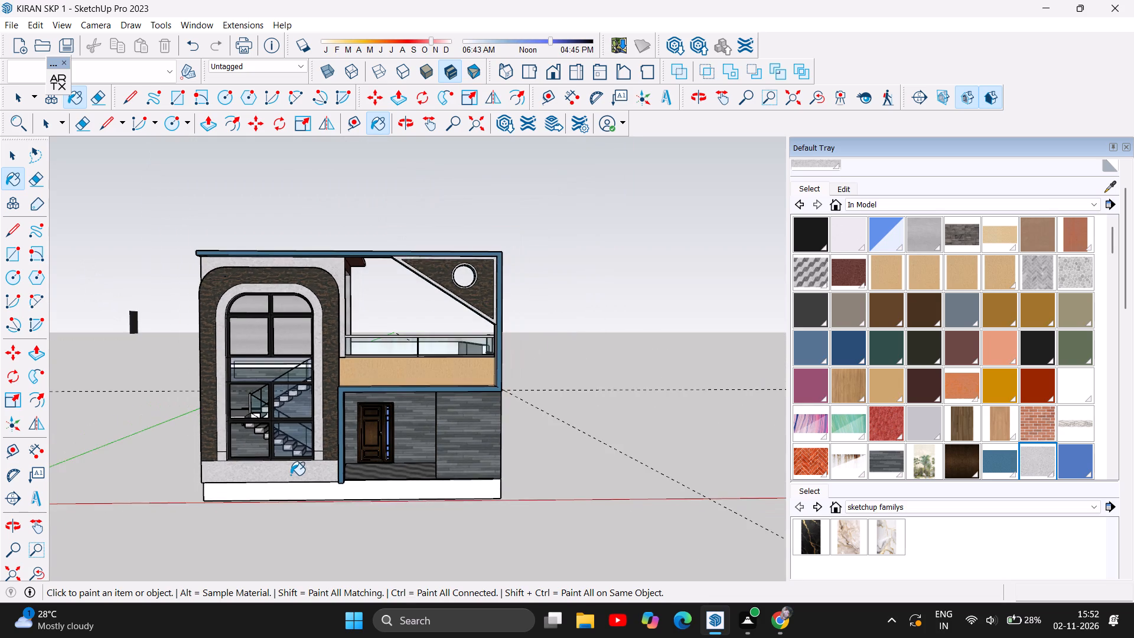
pyautogui.scroll(-1, 291, 475)
pyautogui.scroll(4, 533, 386)
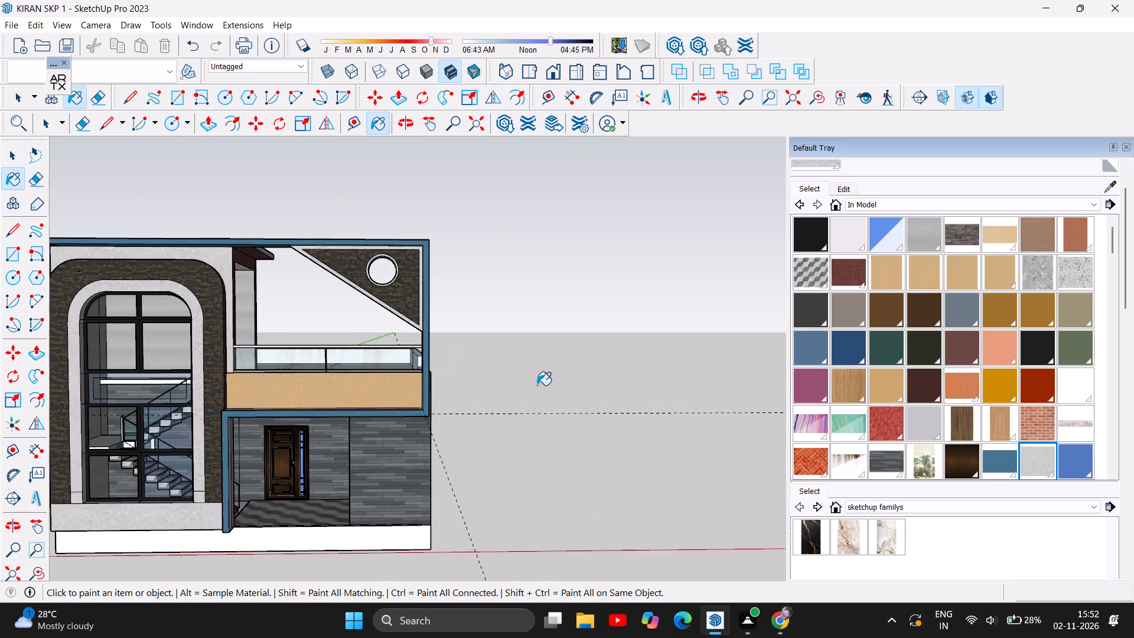
pyautogui.scroll(3, 537, 385)
pyautogui.scroll(-4, 579, 367)
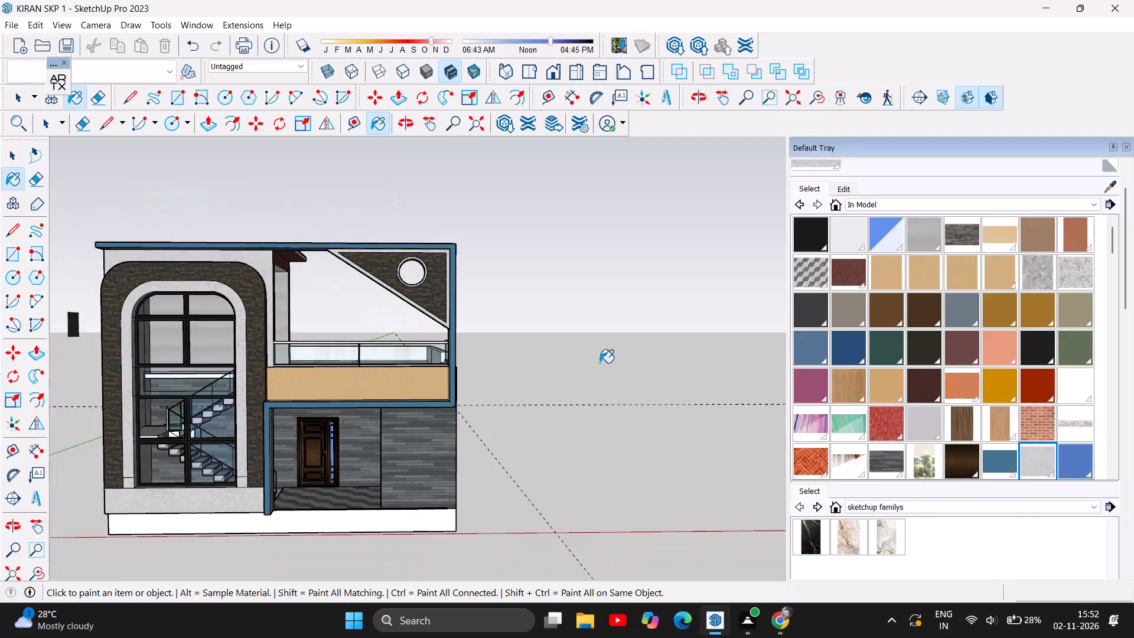
pyautogui.scroll(-1, 599, 363)
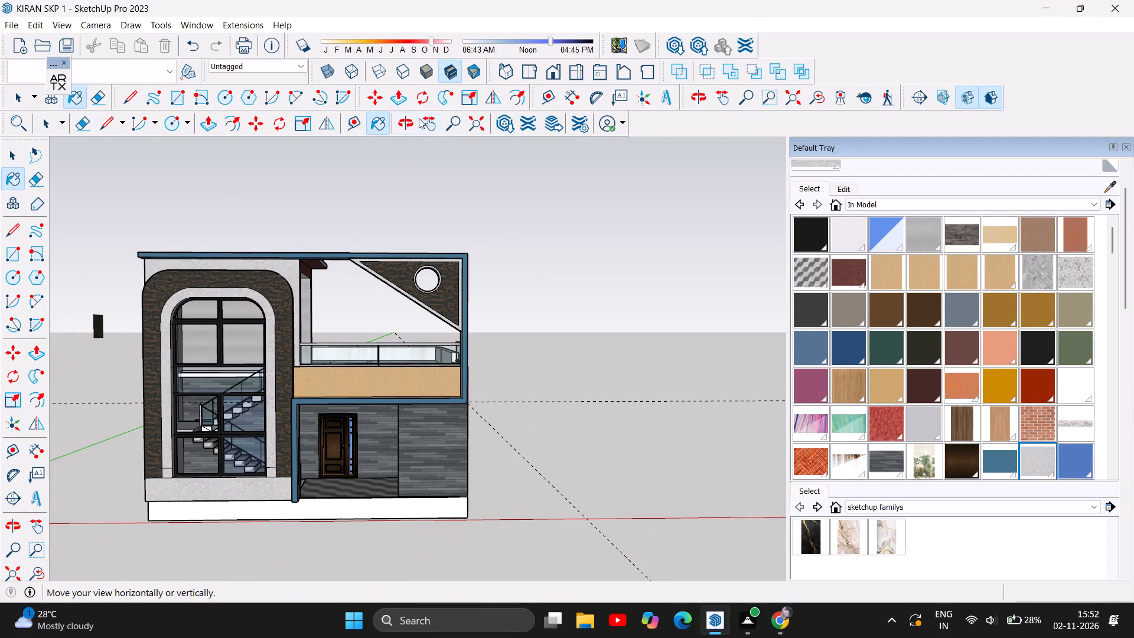
pyautogui.click(409, 122)
pyautogui.moveTo(270, 315); pyautogui.dragTo(586, 340)
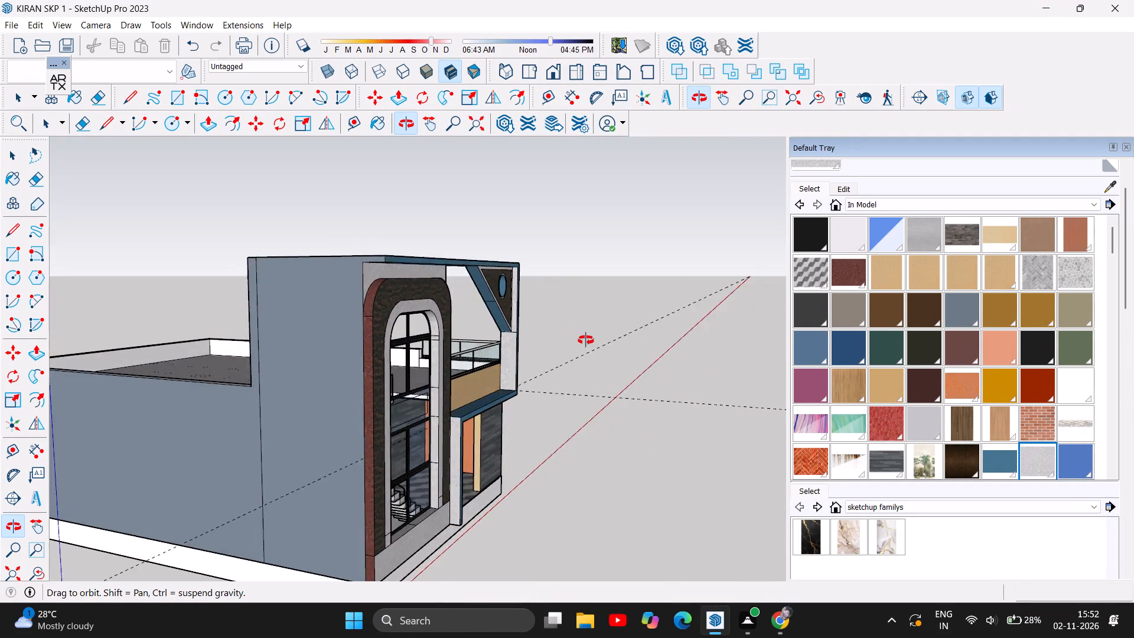
pyautogui.moveTo(586, 340); pyautogui.dragTo(80, 267)
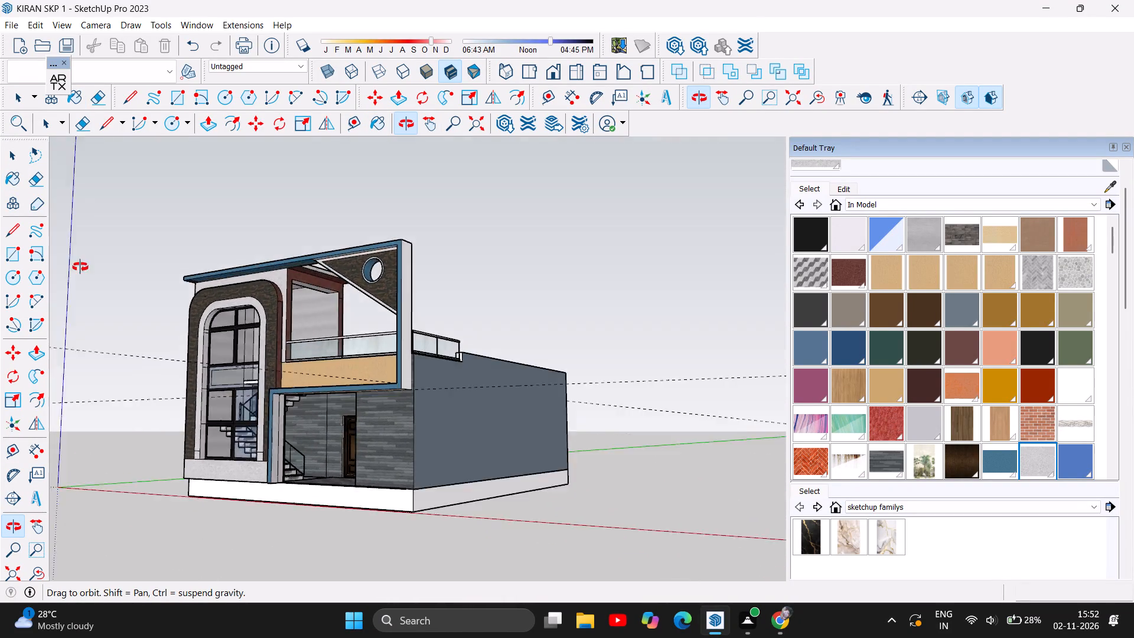
pyautogui.moveTo(80, 267); pyautogui.dragTo(507, 343)
# Paint the top face of the ledge above the porch with the light grey speckled material.
pyautogui.moveTo(468, 393); pyautogui.dragTo(463, 395)
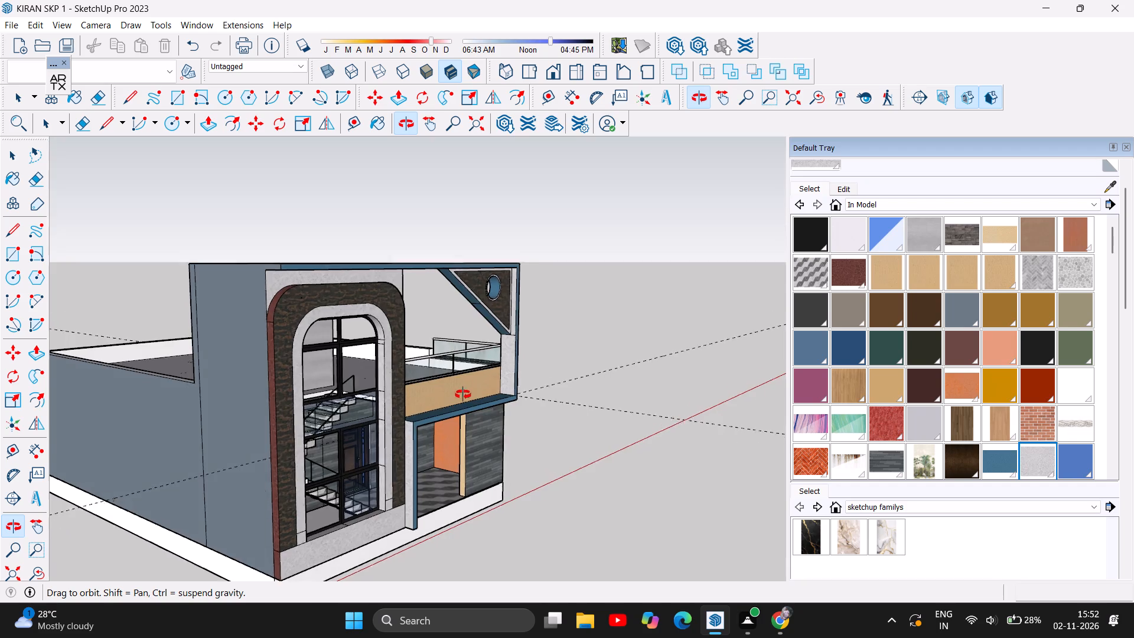
pyautogui.moveTo(463, 395); pyautogui.dragTo(459, 449)
pyautogui.scroll(3, 475, 400)
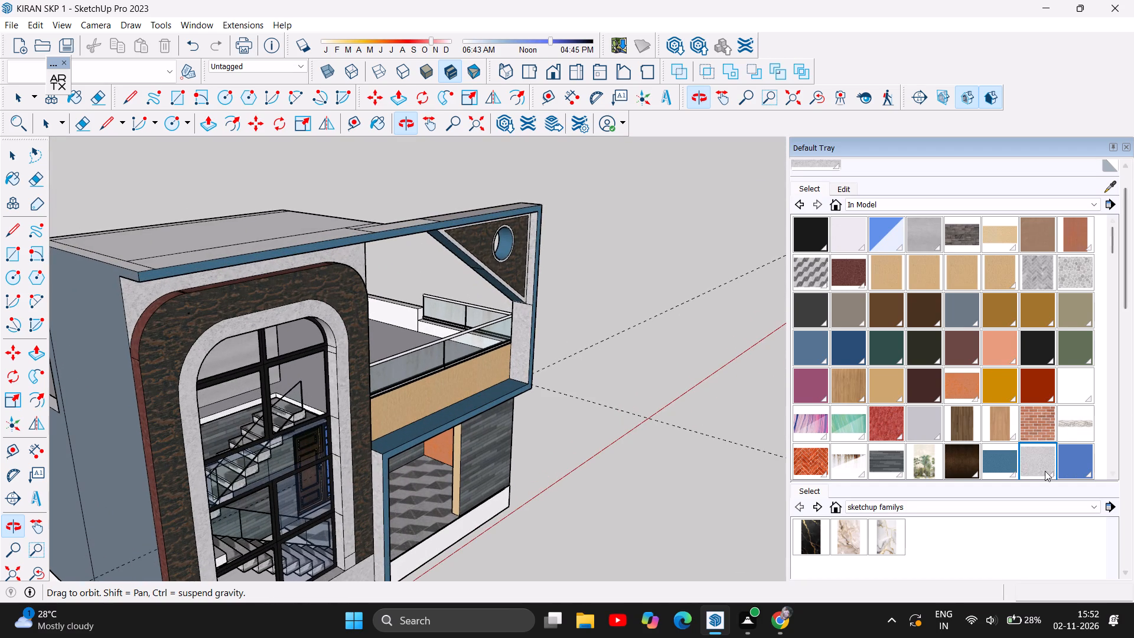
pyautogui.click(1044, 471)
pyautogui.click(451, 419)
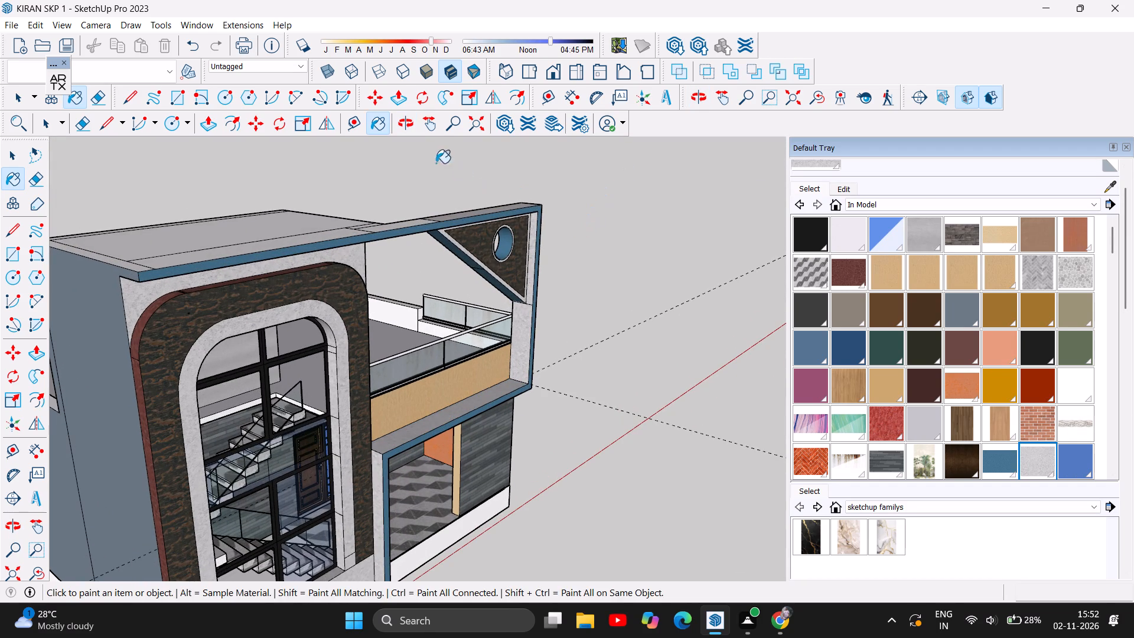
# Repaint the front face of the blue outer frame, including the roof edge and porch post, with the light grey speckled material.
pyautogui.click(410, 126)
pyautogui.moveTo(497, 286); pyautogui.dragTo(286, 165)
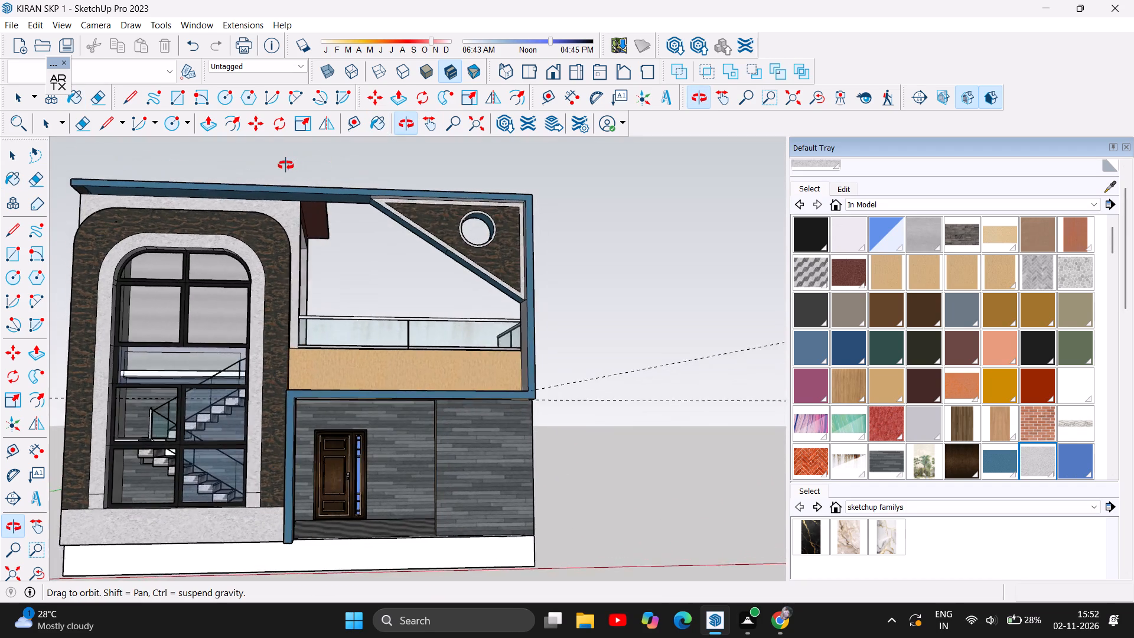
pyautogui.moveTo(286, 165); pyautogui.dragTo(178, 234)
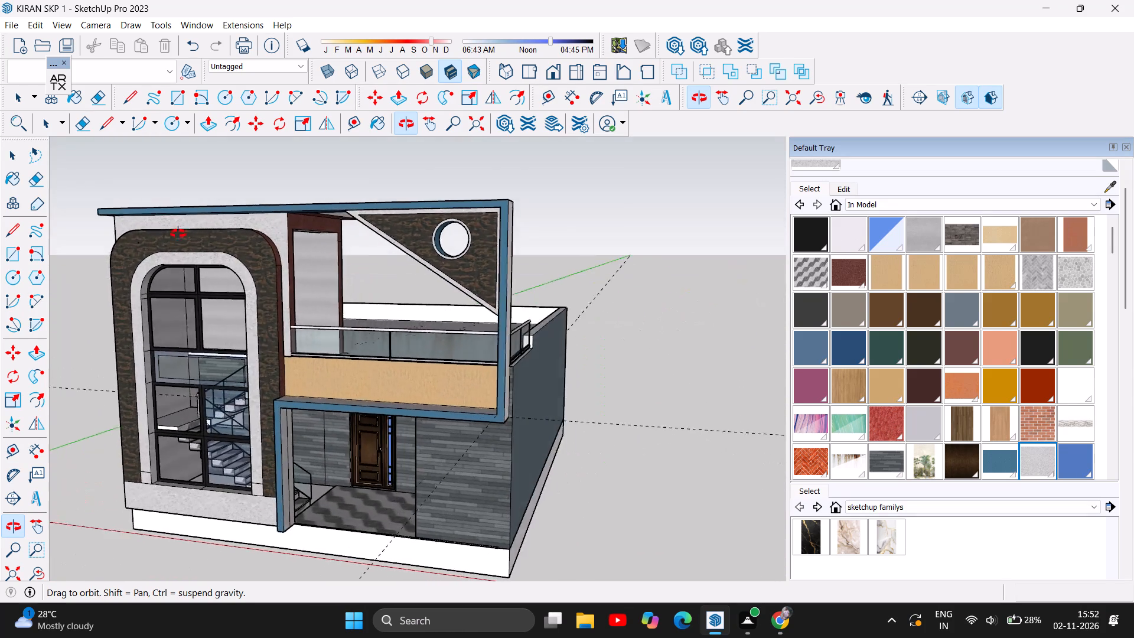
pyautogui.moveTo(178, 234); pyautogui.dragTo(205, 228)
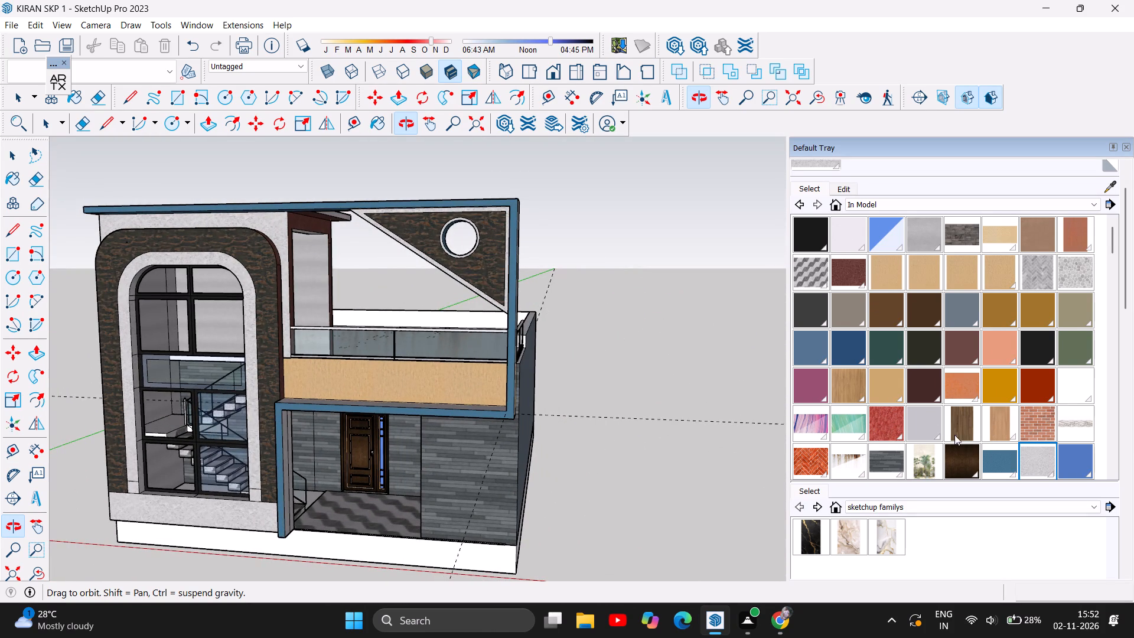
pyautogui.click(1028, 457)
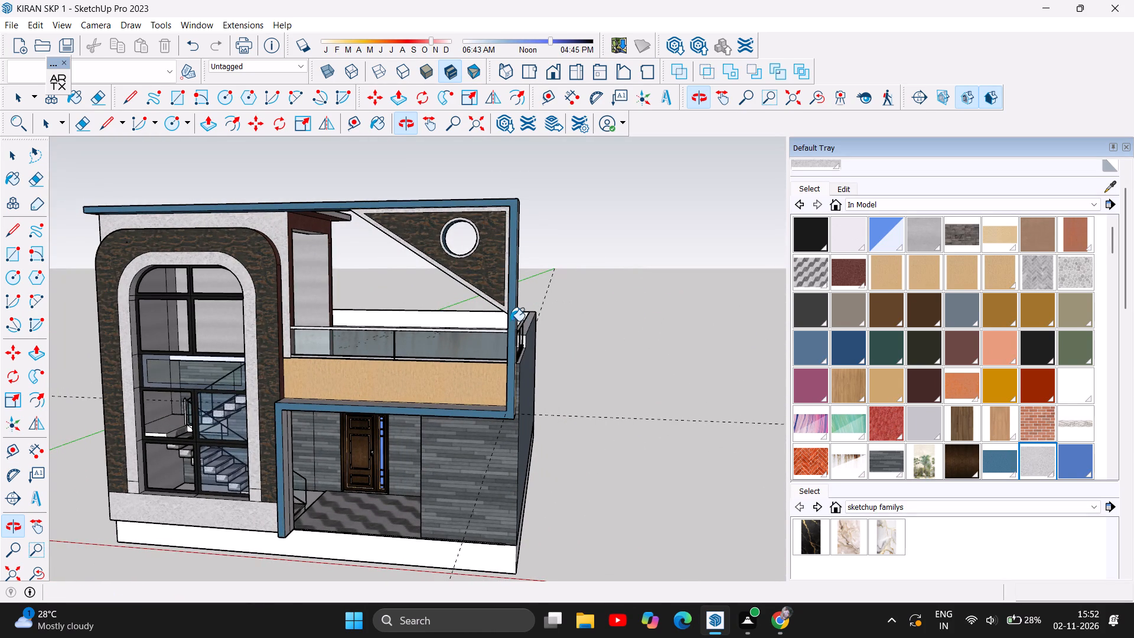
pyautogui.click(511, 318)
pyautogui.scroll(-3, 644, 301)
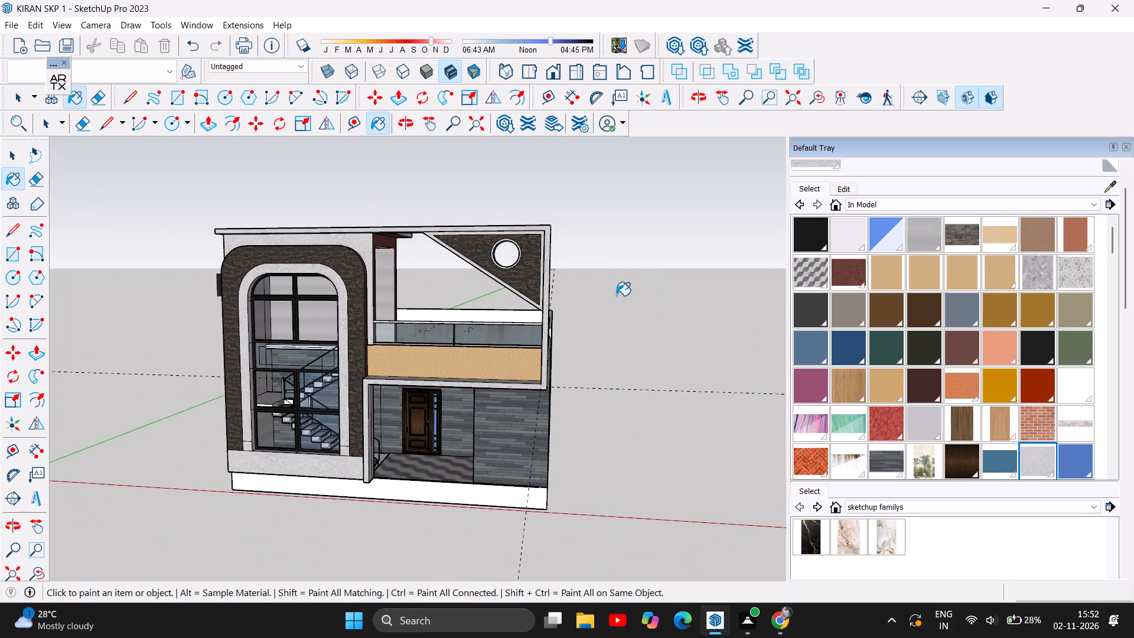
# Paint the ground-floor wall beside the porch and the wall around the entrance door with the grey-brown stone block material.
pyautogui.click(402, 126)
pyautogui.moveTo(439, 309); pyautogui.dragTo(487, 291)
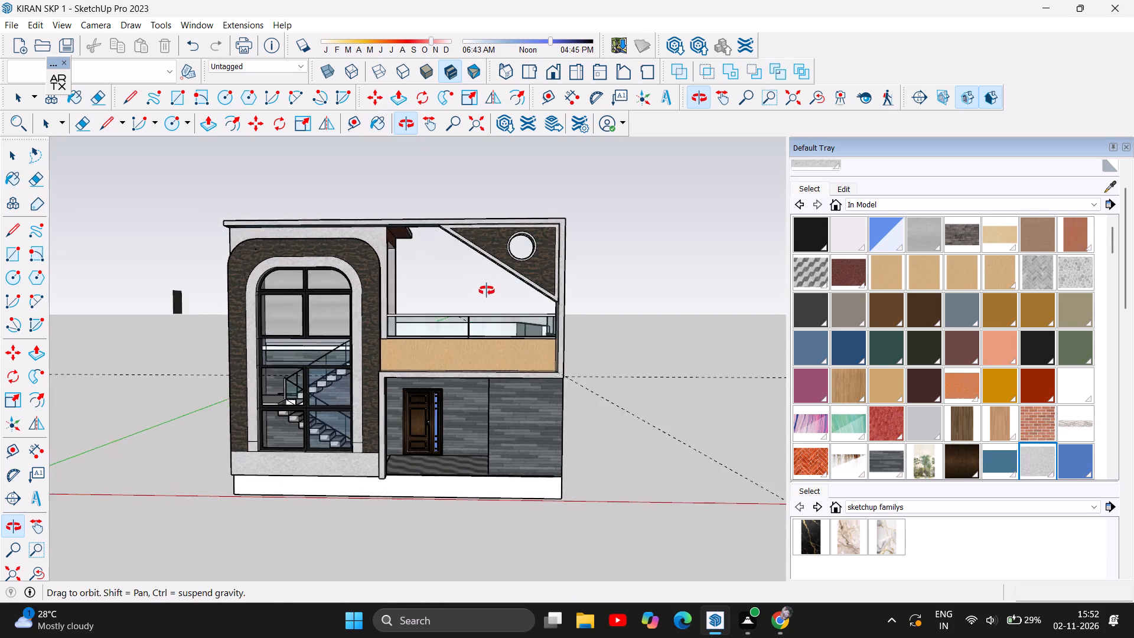
pyautogui.moveTo(487, 291); pyautogui.dragTo(506, 281)
pyautogui.scroll(3, 481, 310)
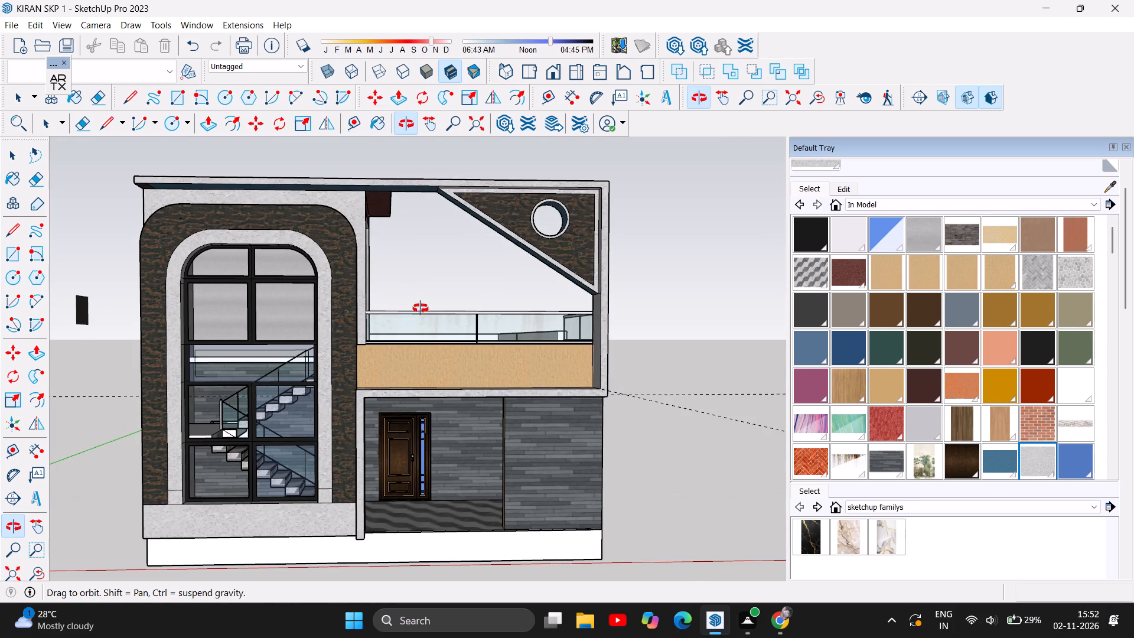
pyautogui.scroll(-2, 618, 321)
pyautogui.scroll(2, 496, 432)
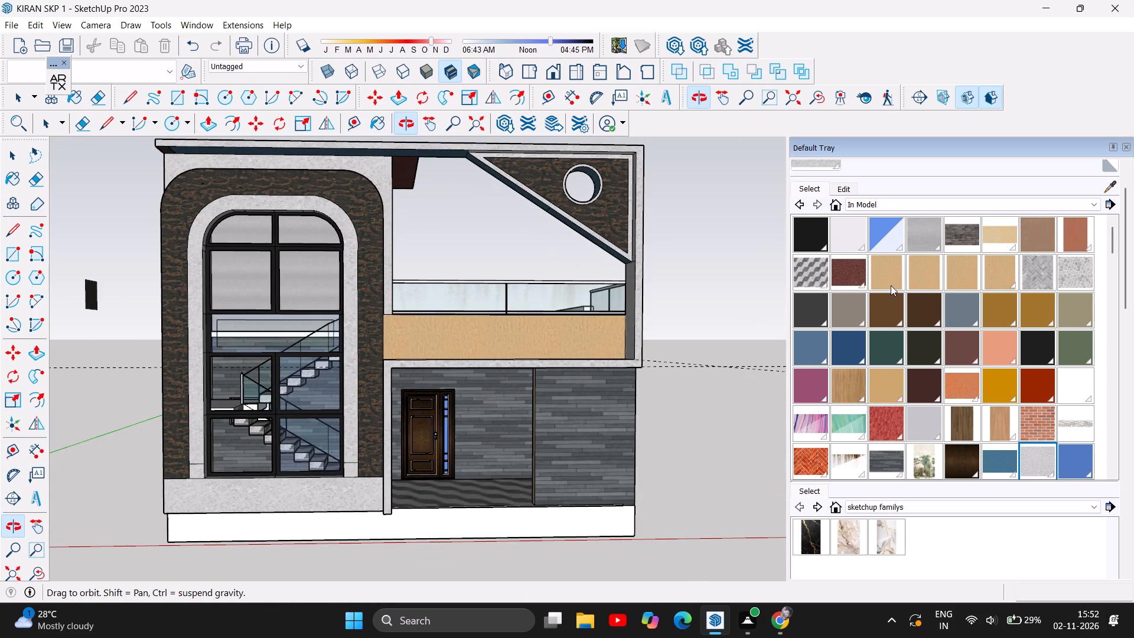
pyautogui.click(969, 236)
pyautogui.click(566, 424)
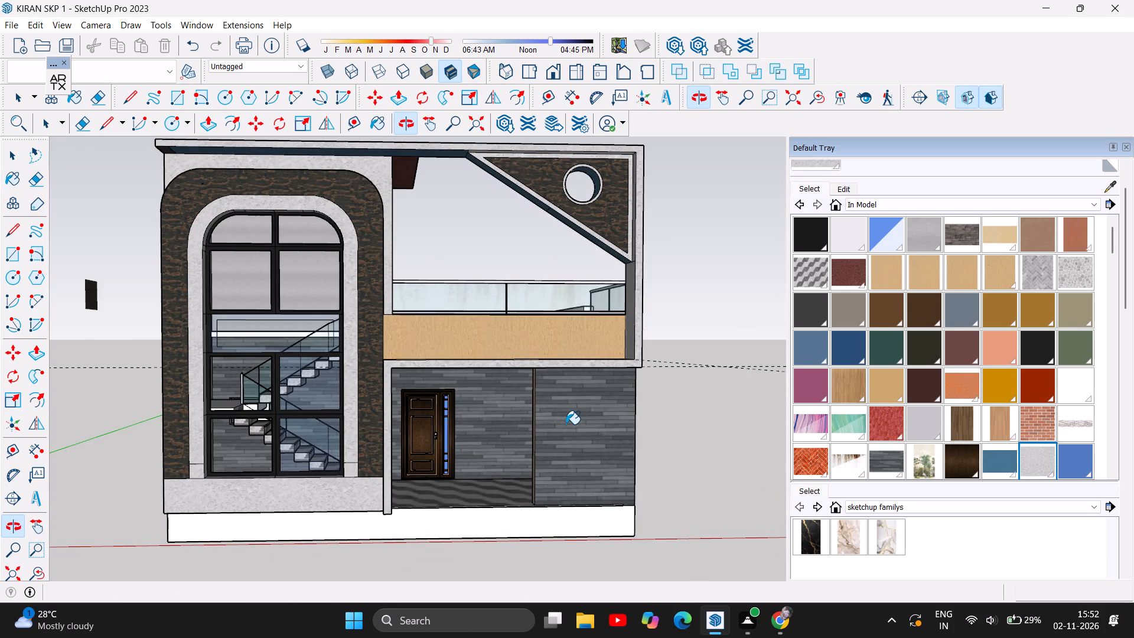
pyautogui.click(566, 424)
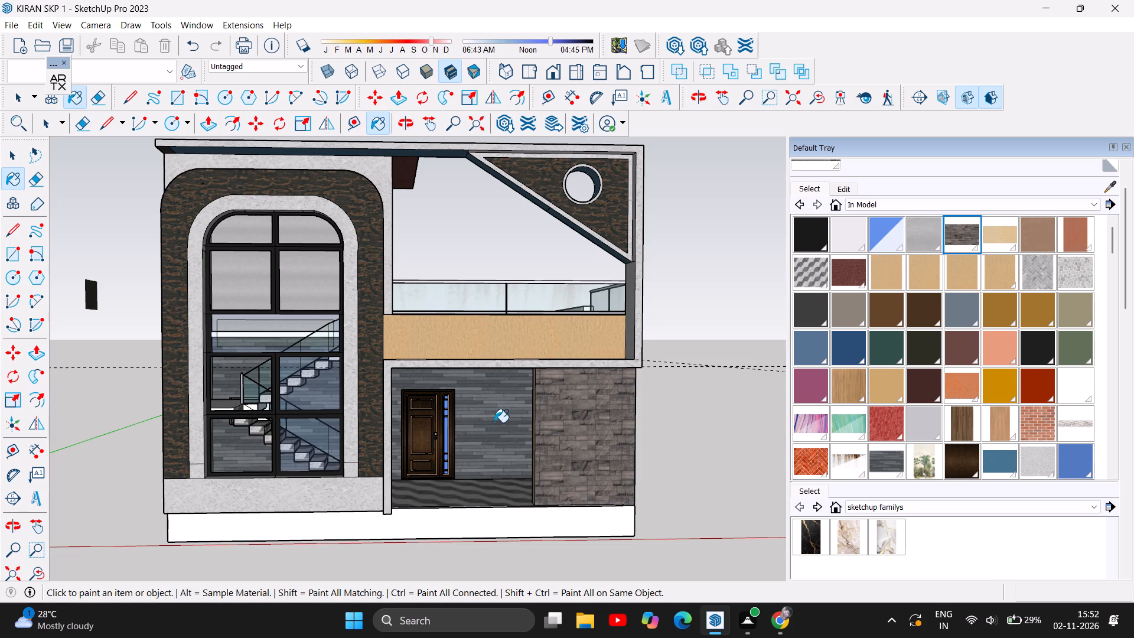
pyautogui.click(492, 418)
pyautogui.scroll(-2, 212, 408)
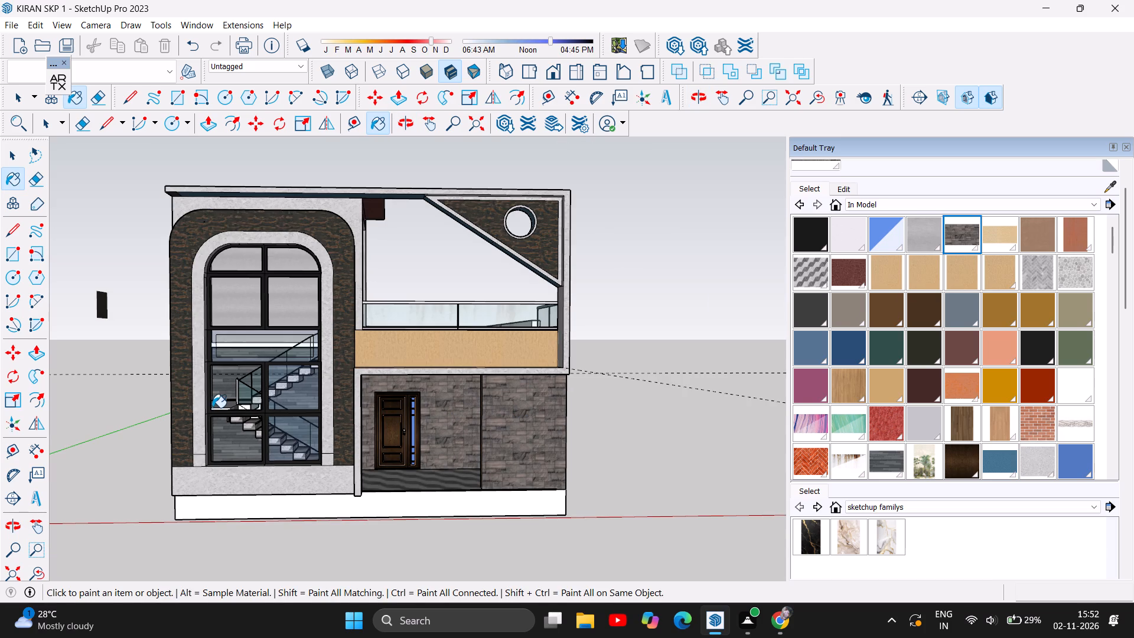
pyautogui.scroll(2, 485, 499)
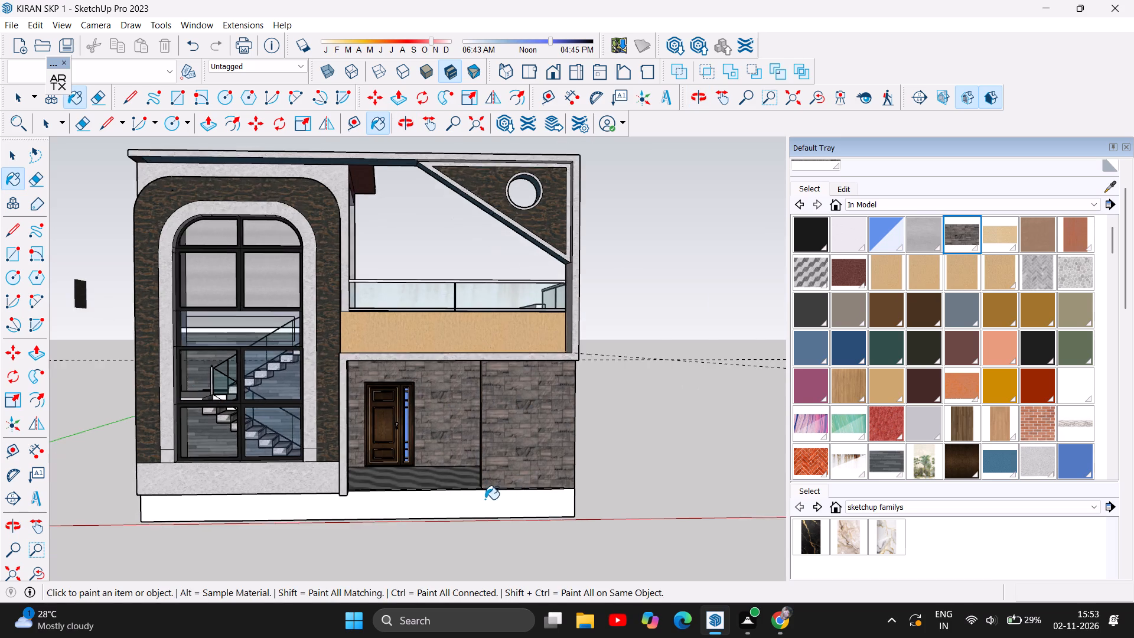
# Examine the grey-brown stone cladding around the entrance door and beside the porch, both close up and within the whole front elevation.
pyautogui.scroll(9, 485, 499)
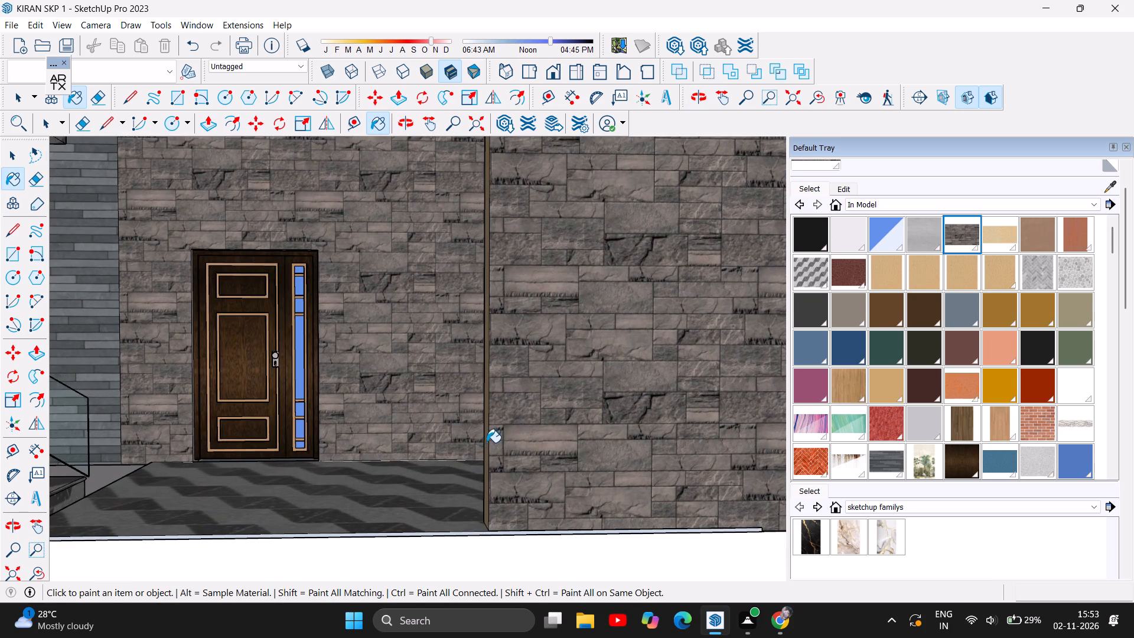
pyautogui.scroll(-5, 542, 475)
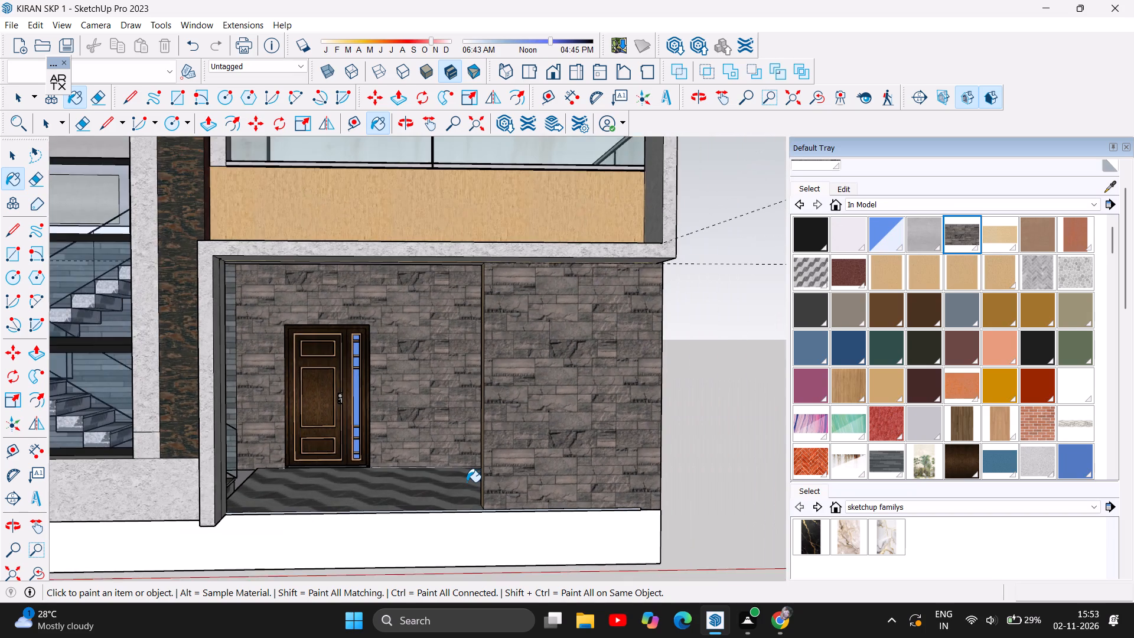
pyautogui.scroll(-4, 467, 482)
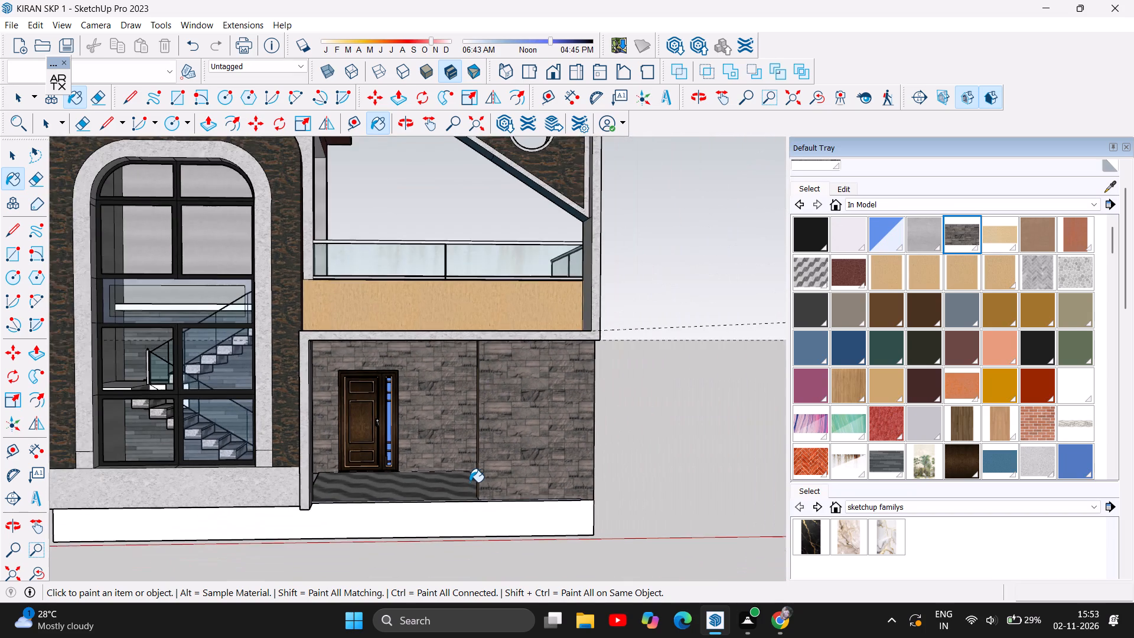
pyautogui.scroll(-3, 470, 482)
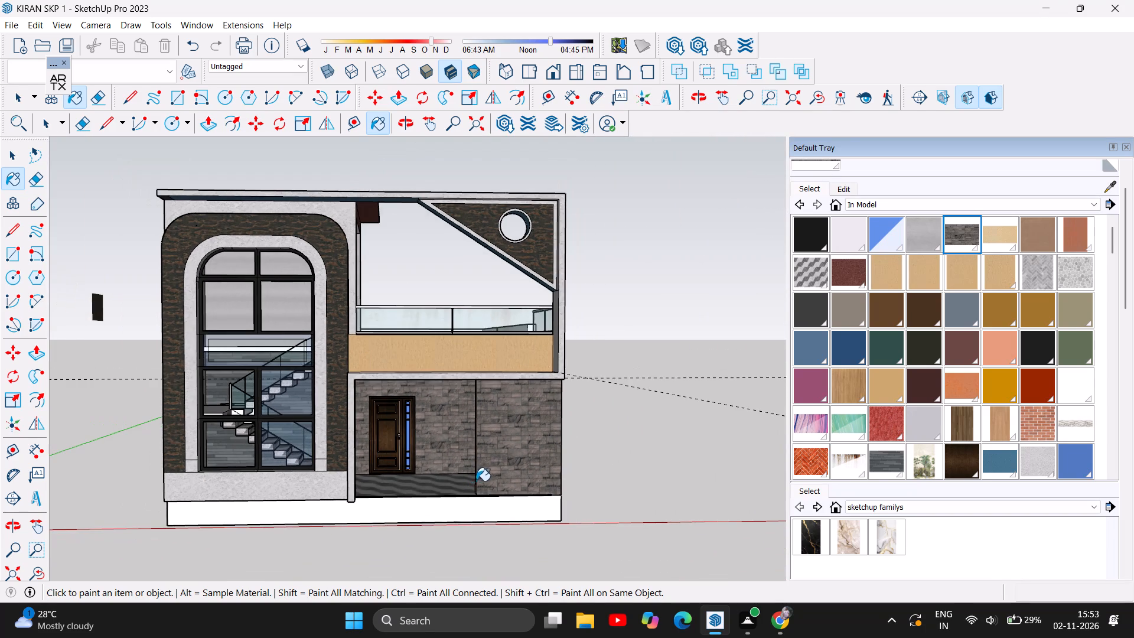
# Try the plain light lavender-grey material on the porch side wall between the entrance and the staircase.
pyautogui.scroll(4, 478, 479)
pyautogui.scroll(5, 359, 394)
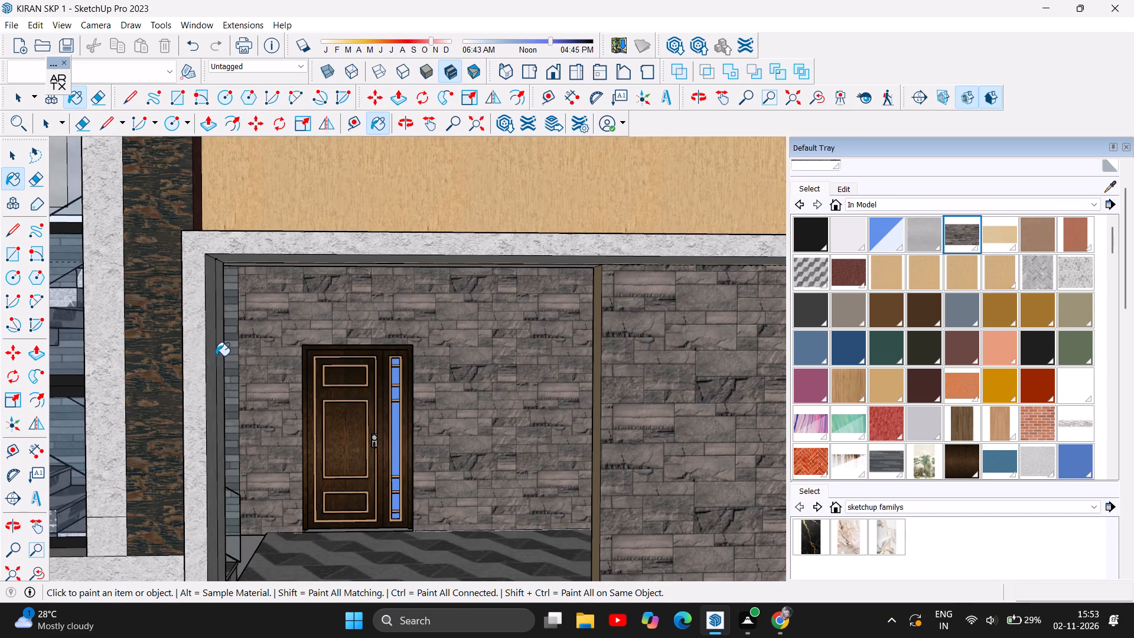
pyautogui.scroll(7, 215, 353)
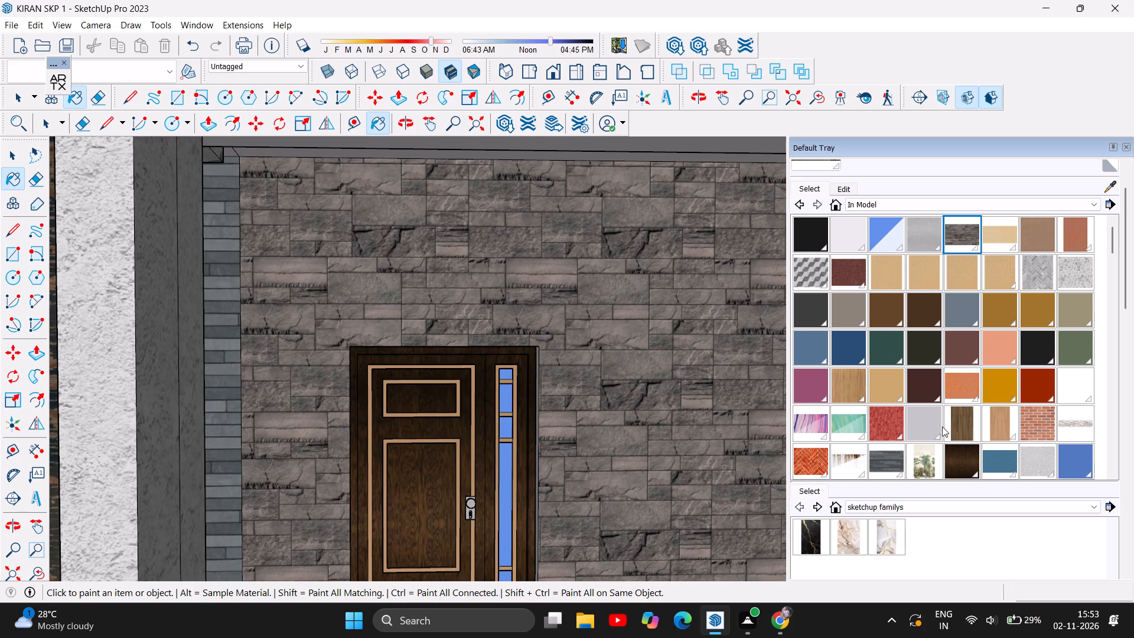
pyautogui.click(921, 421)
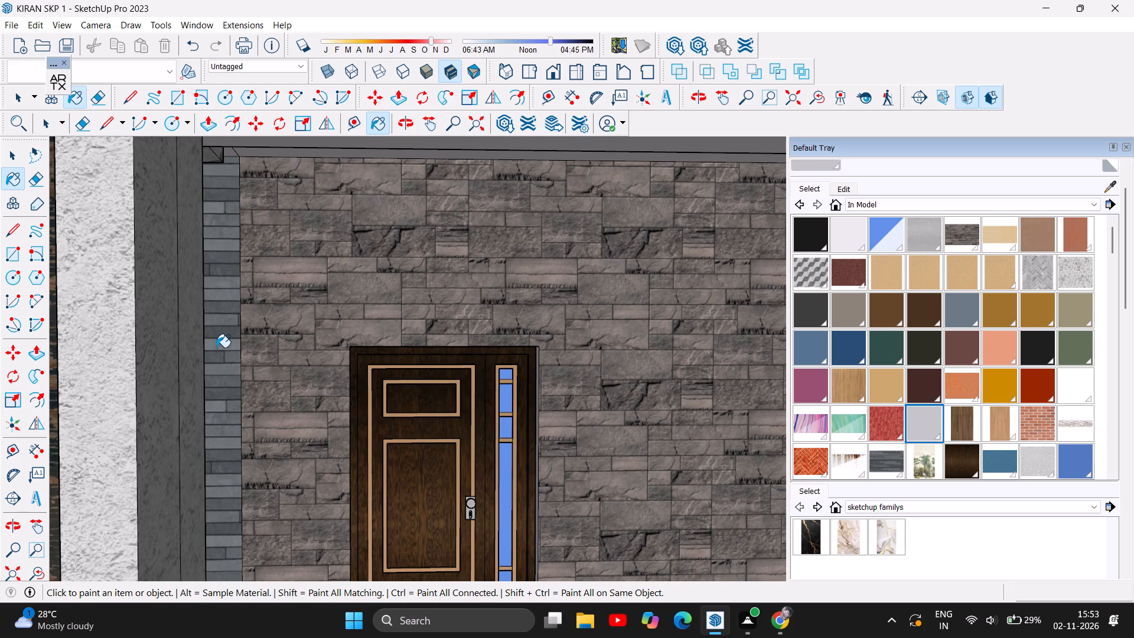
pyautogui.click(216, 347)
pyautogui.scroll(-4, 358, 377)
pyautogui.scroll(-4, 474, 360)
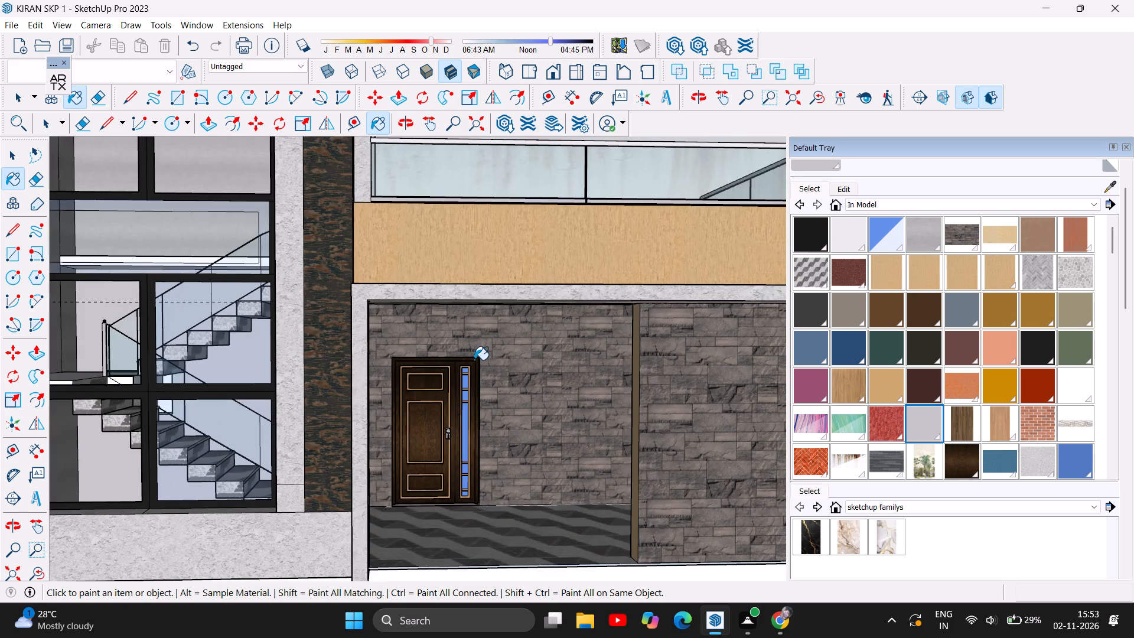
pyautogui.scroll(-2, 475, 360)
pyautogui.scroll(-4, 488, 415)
# Paint the porch side wall between the entrance and the staircase with the smooth mid-grey gradient material.
pyautogui.click(930, 232)
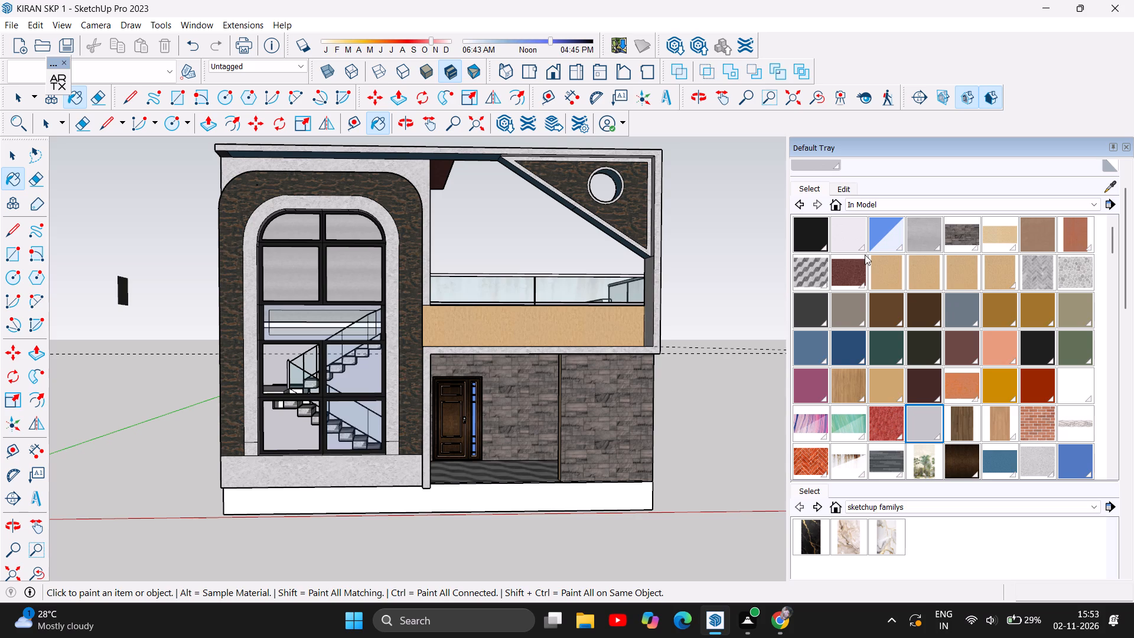
pyautogui.scroll(3, 527, 382)
pyautogui.scroll(5, 608, 402)
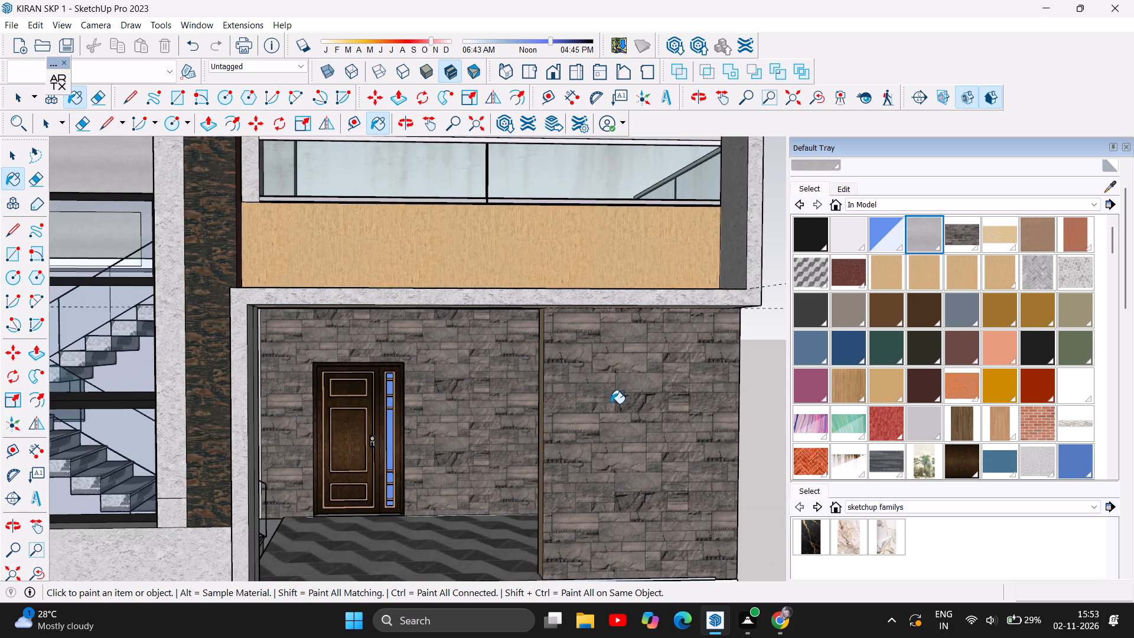
pyautogui.scroll(2, 272, 395)
pyautogui.scroll(4, 335, 335)
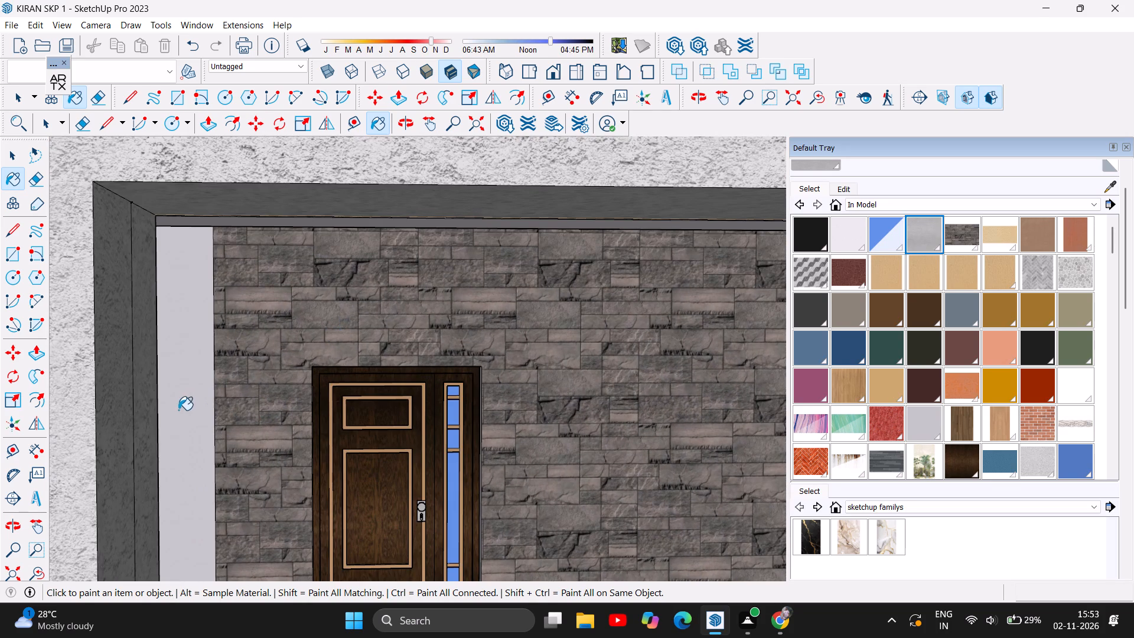
pyautogui.click(179, 408)
pyautogui.scroll(-4, 252, 371)
pyautogui.scroll(-4, 350, 388)
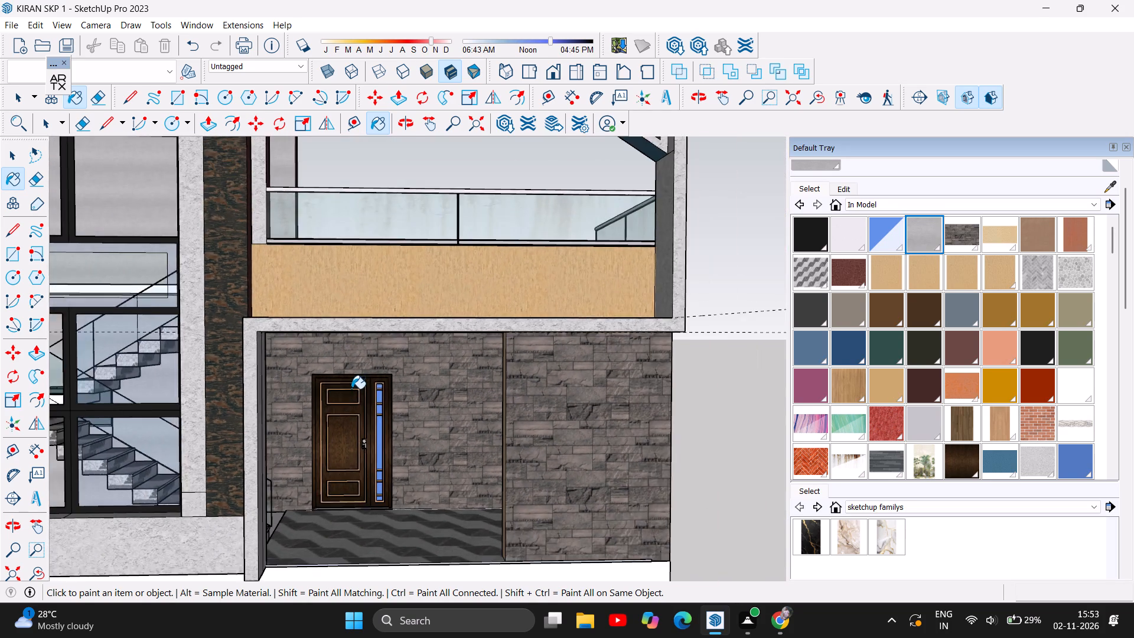
pyautogui.scroll(-4, 351, 389)
pyautogui.scroll(1, 438, 427)
pyautogui.scroll(-4, 439, 428)
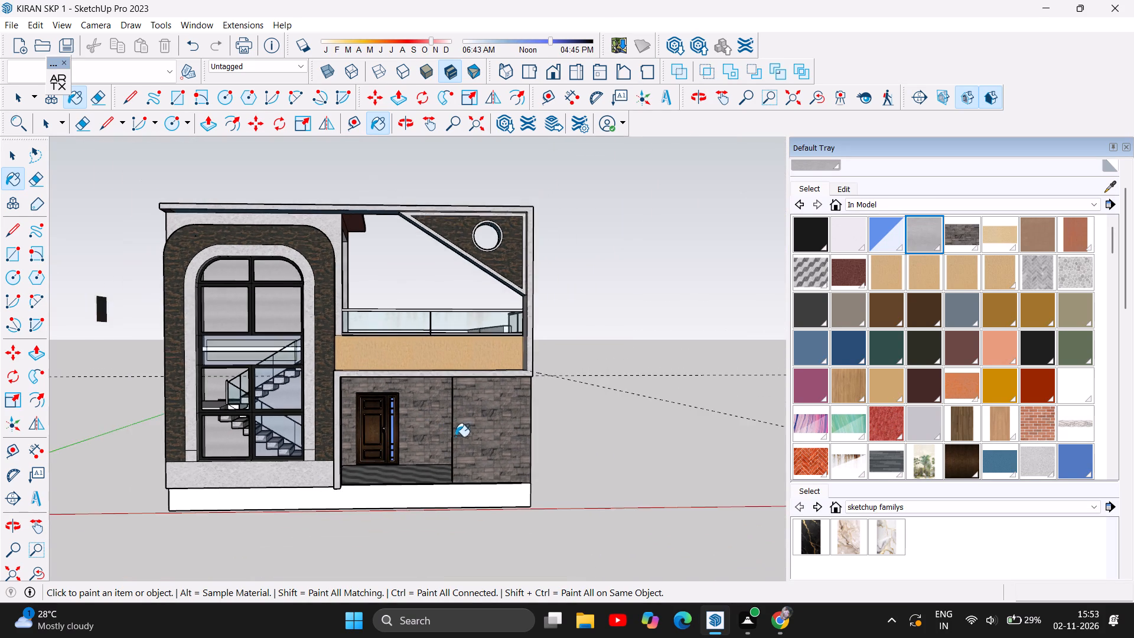
pyautogui.scroll(-2, 481, 459)
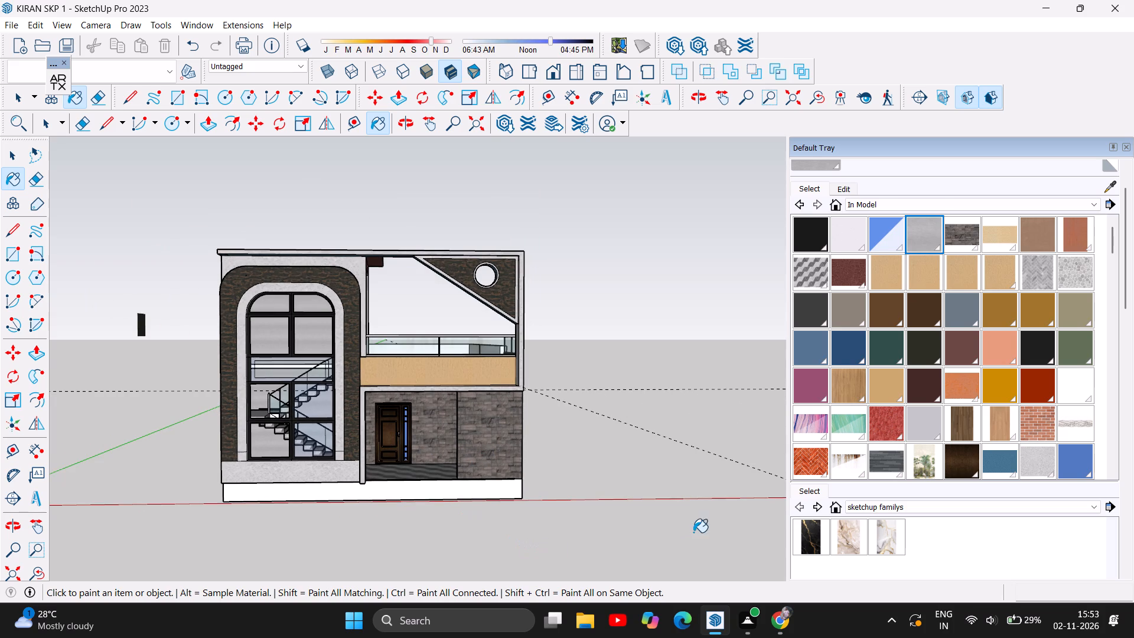
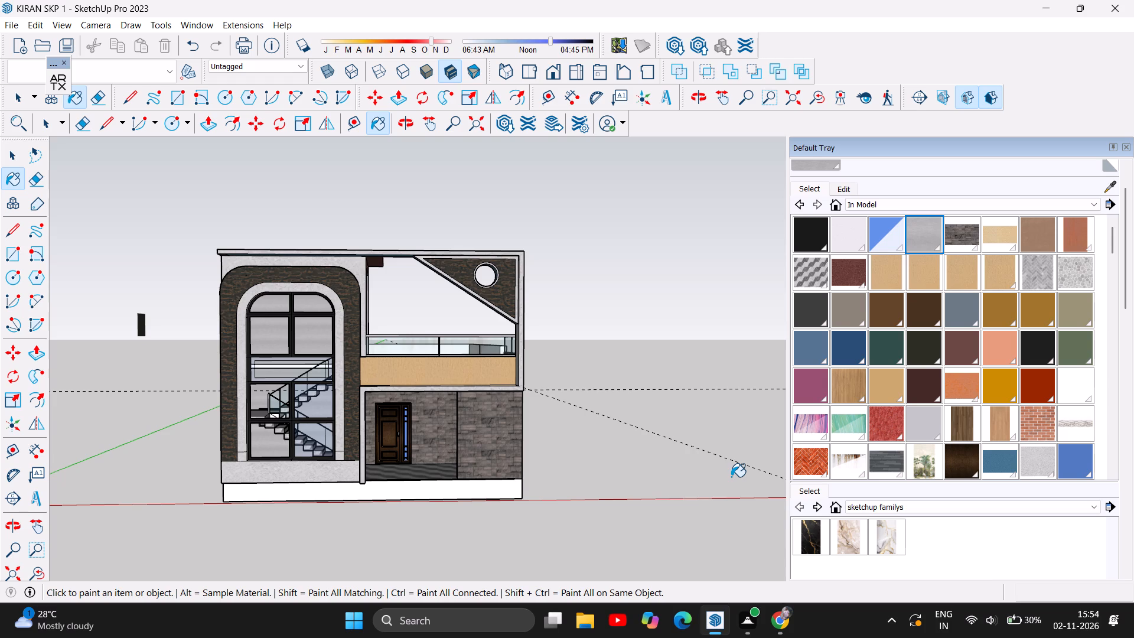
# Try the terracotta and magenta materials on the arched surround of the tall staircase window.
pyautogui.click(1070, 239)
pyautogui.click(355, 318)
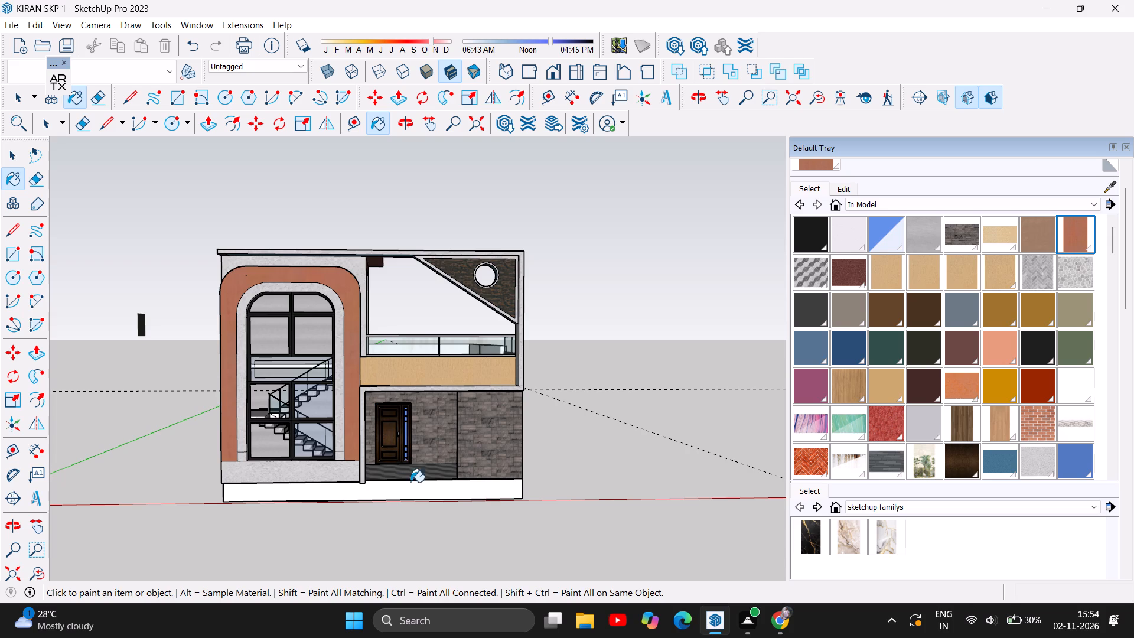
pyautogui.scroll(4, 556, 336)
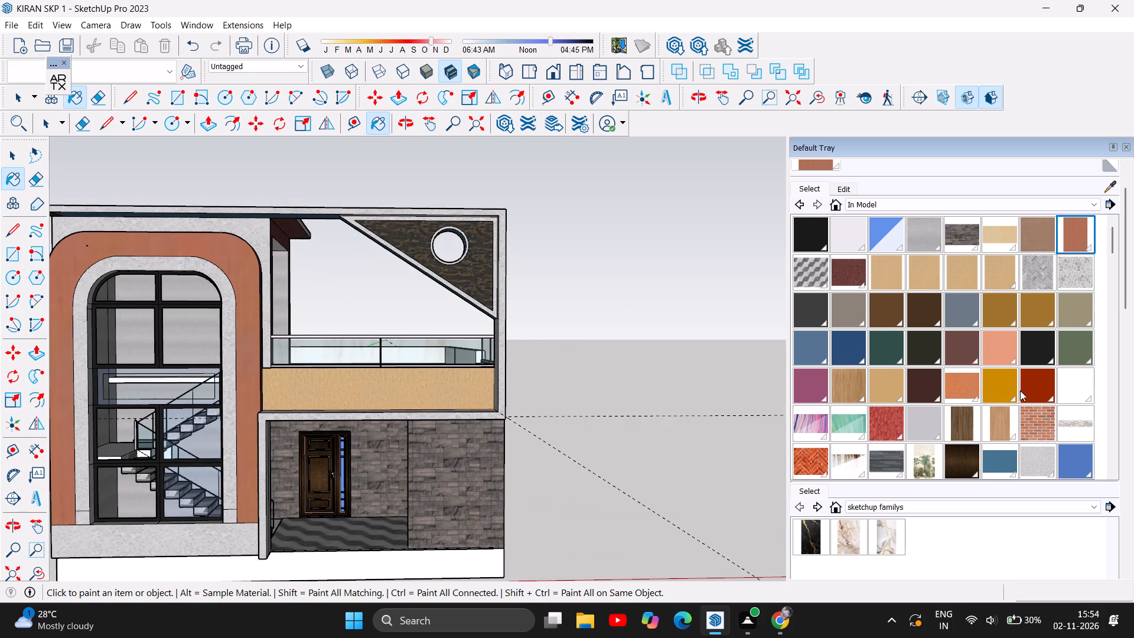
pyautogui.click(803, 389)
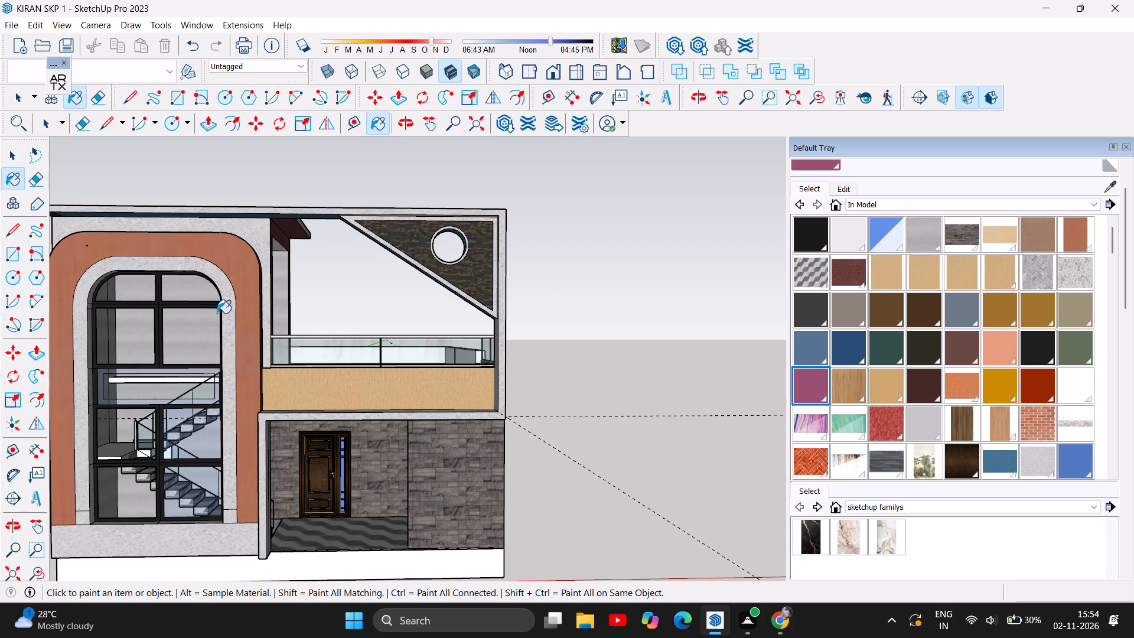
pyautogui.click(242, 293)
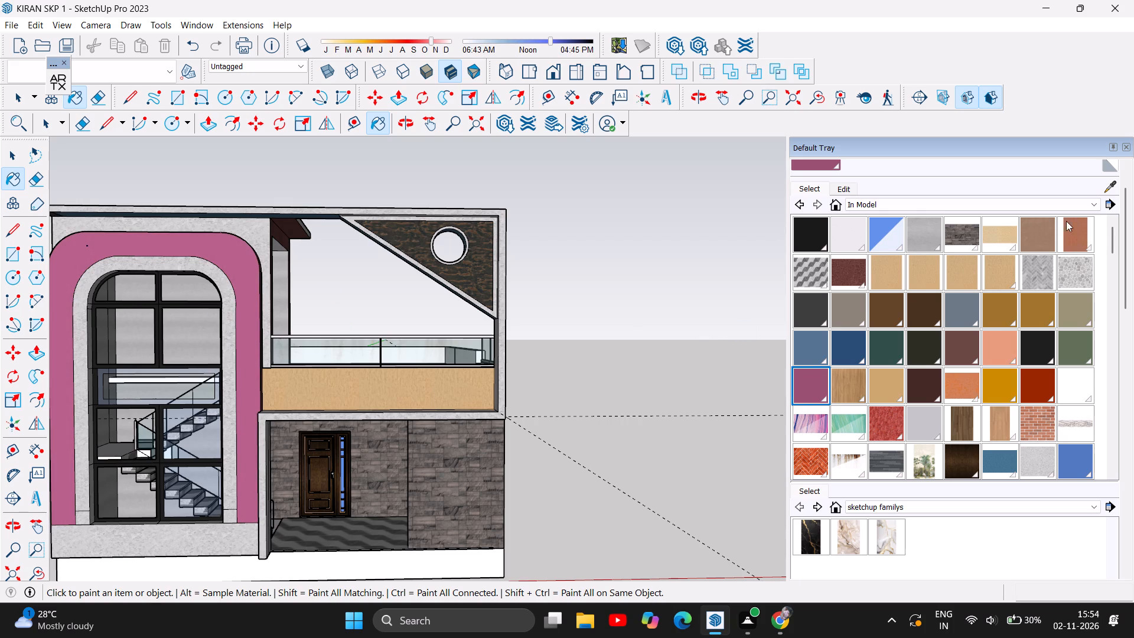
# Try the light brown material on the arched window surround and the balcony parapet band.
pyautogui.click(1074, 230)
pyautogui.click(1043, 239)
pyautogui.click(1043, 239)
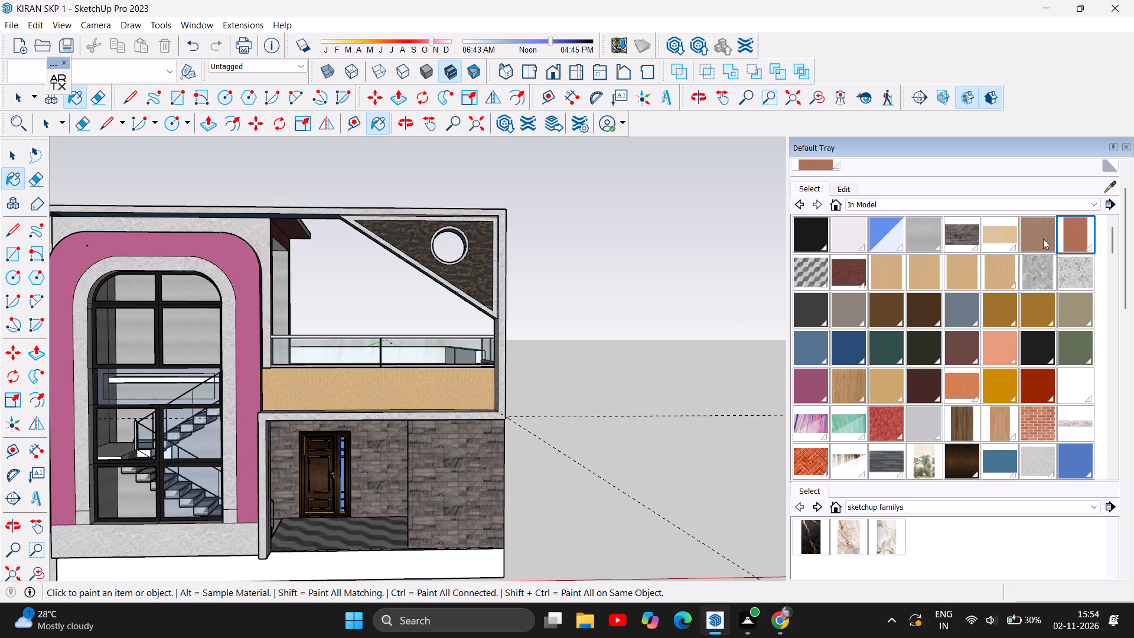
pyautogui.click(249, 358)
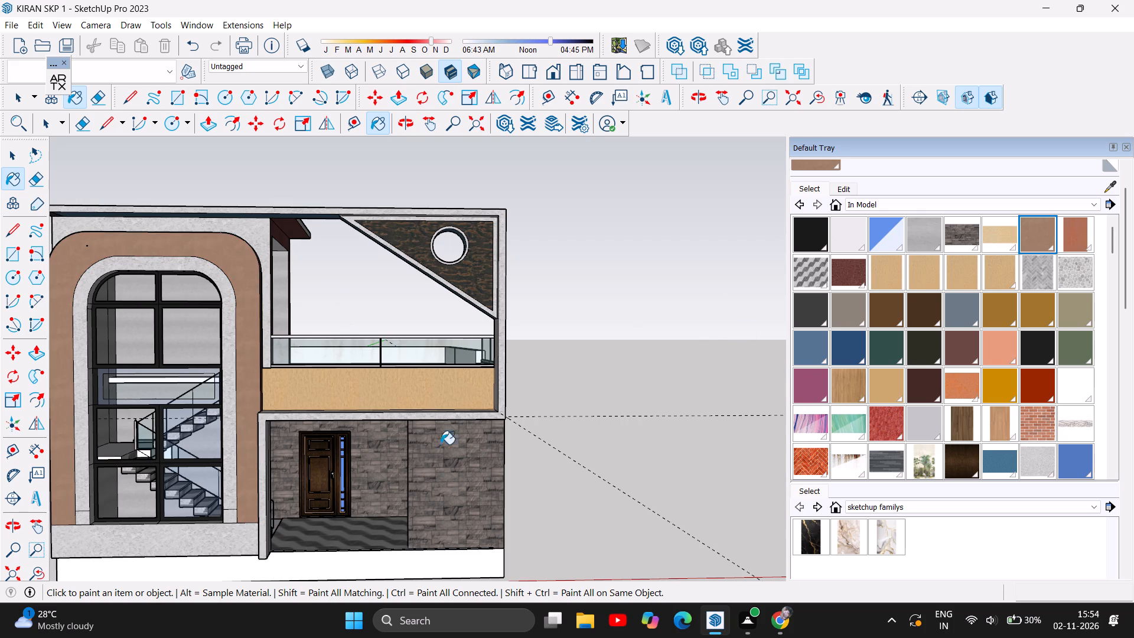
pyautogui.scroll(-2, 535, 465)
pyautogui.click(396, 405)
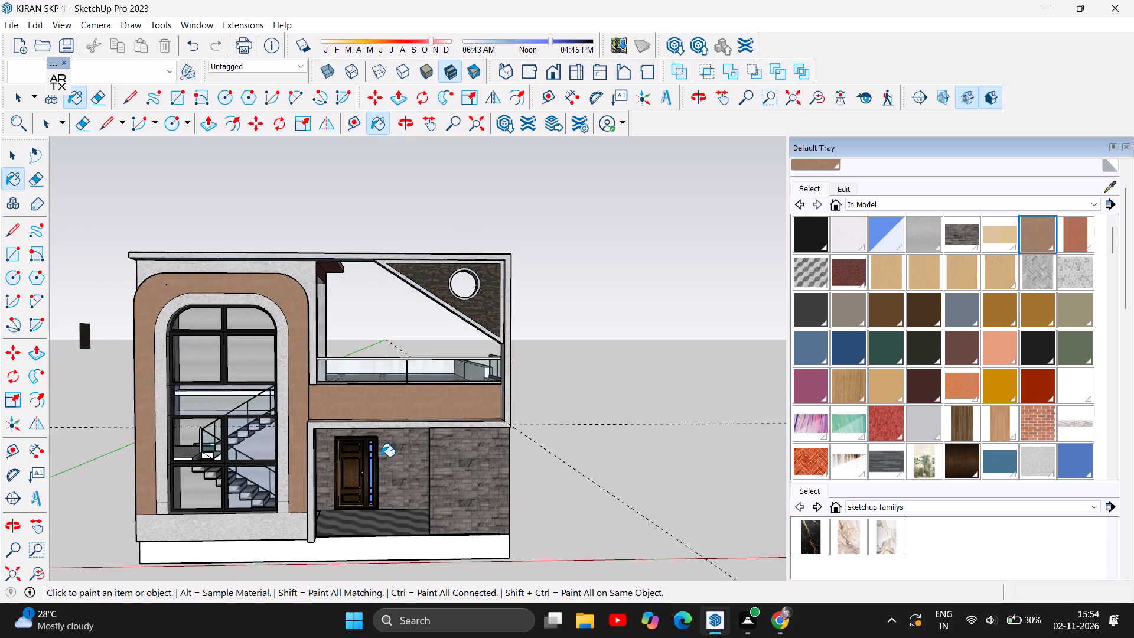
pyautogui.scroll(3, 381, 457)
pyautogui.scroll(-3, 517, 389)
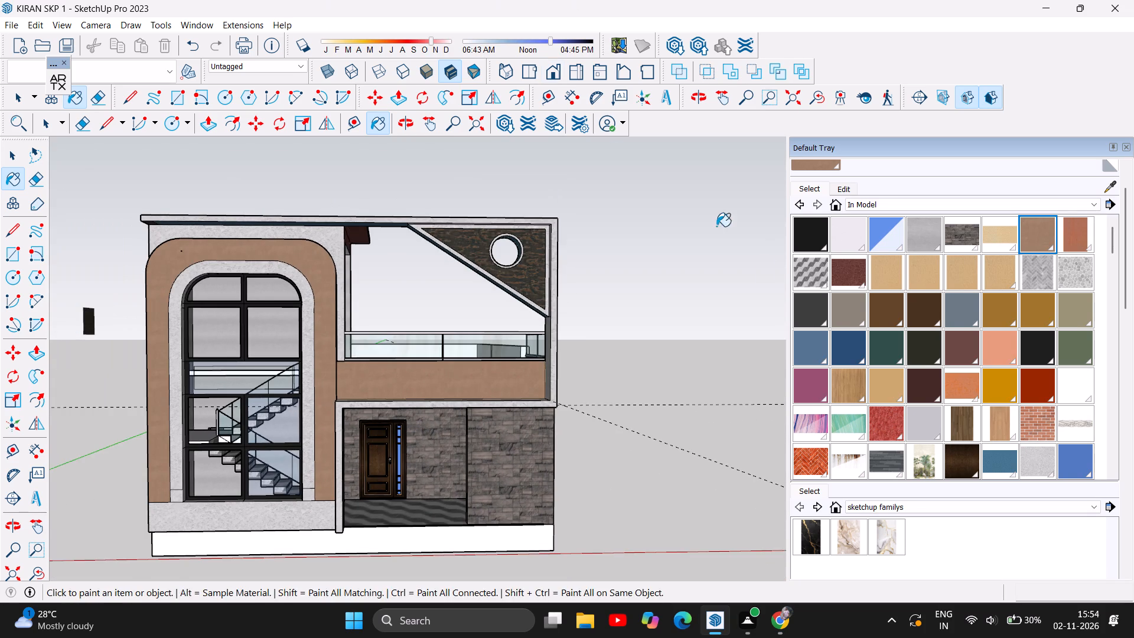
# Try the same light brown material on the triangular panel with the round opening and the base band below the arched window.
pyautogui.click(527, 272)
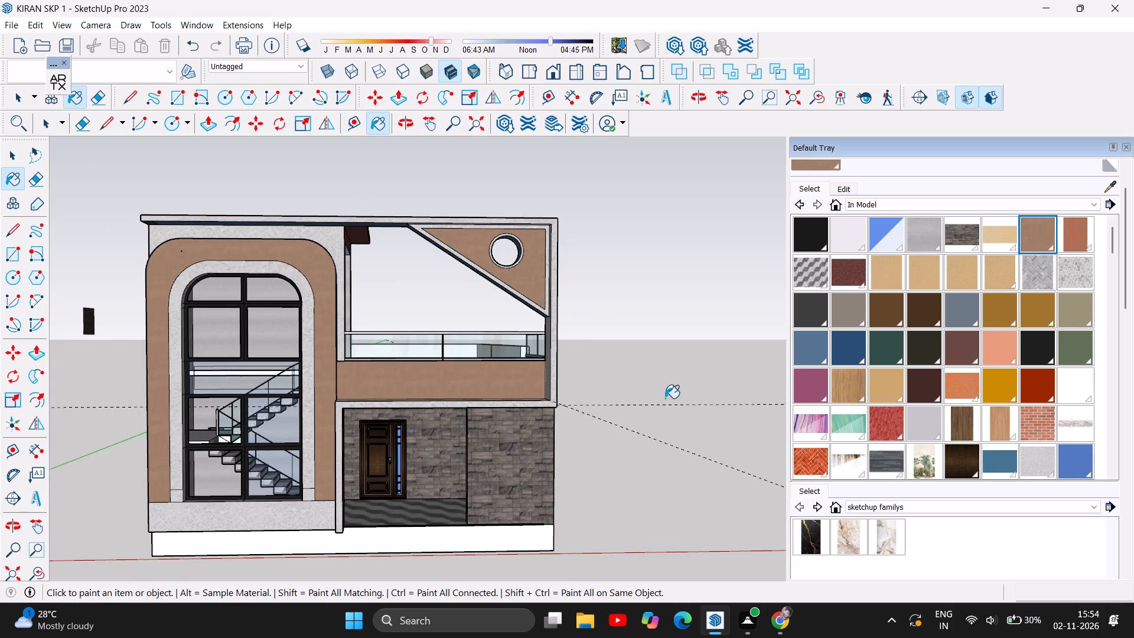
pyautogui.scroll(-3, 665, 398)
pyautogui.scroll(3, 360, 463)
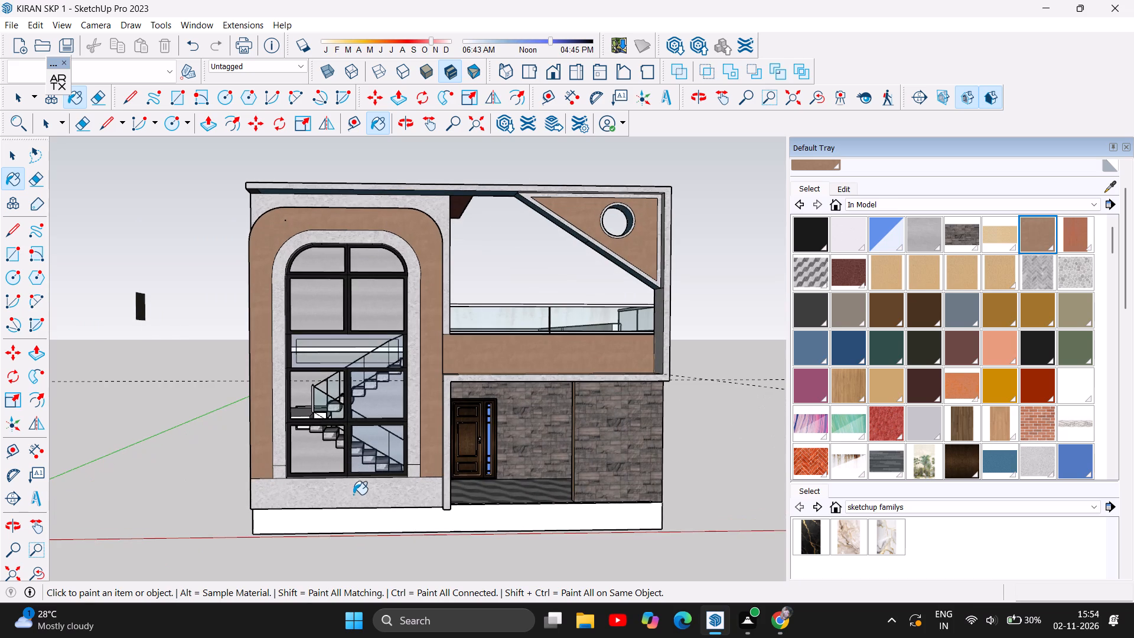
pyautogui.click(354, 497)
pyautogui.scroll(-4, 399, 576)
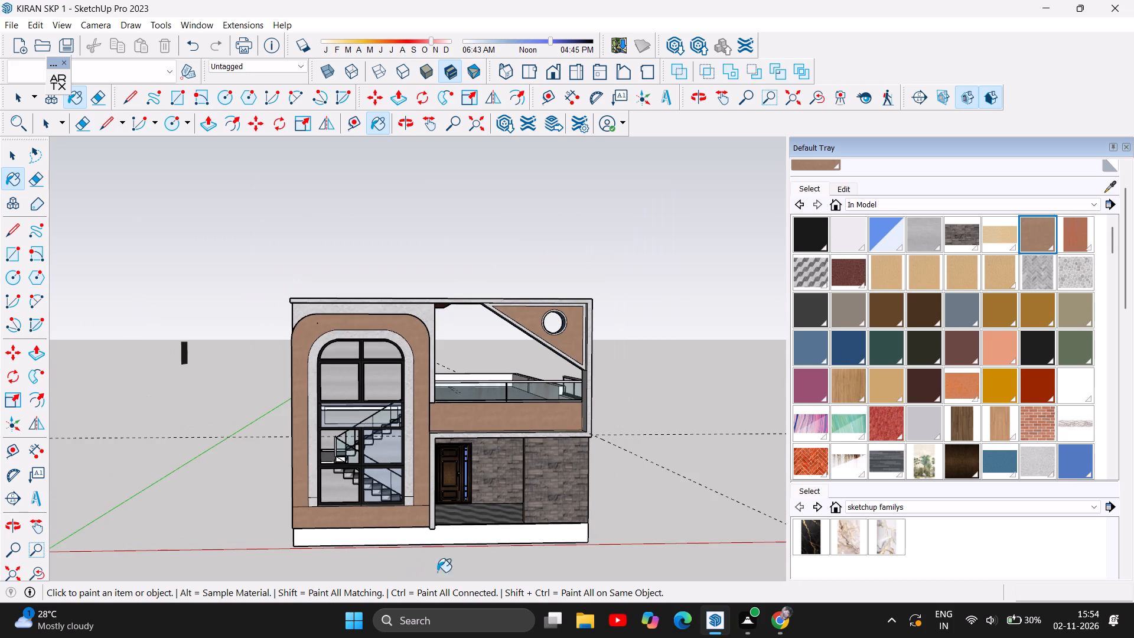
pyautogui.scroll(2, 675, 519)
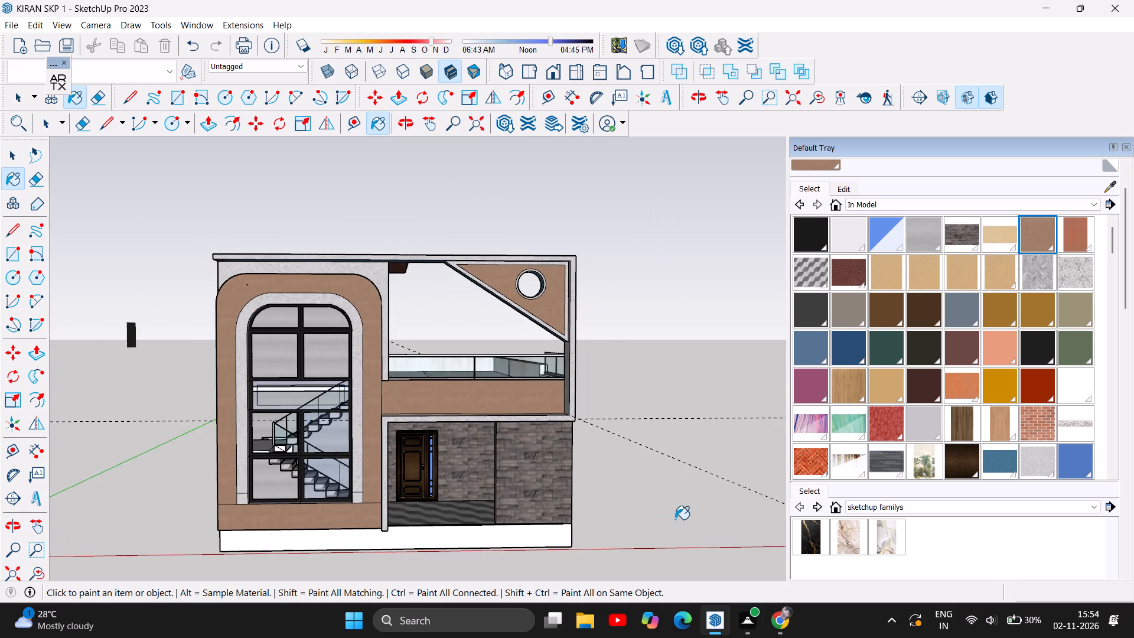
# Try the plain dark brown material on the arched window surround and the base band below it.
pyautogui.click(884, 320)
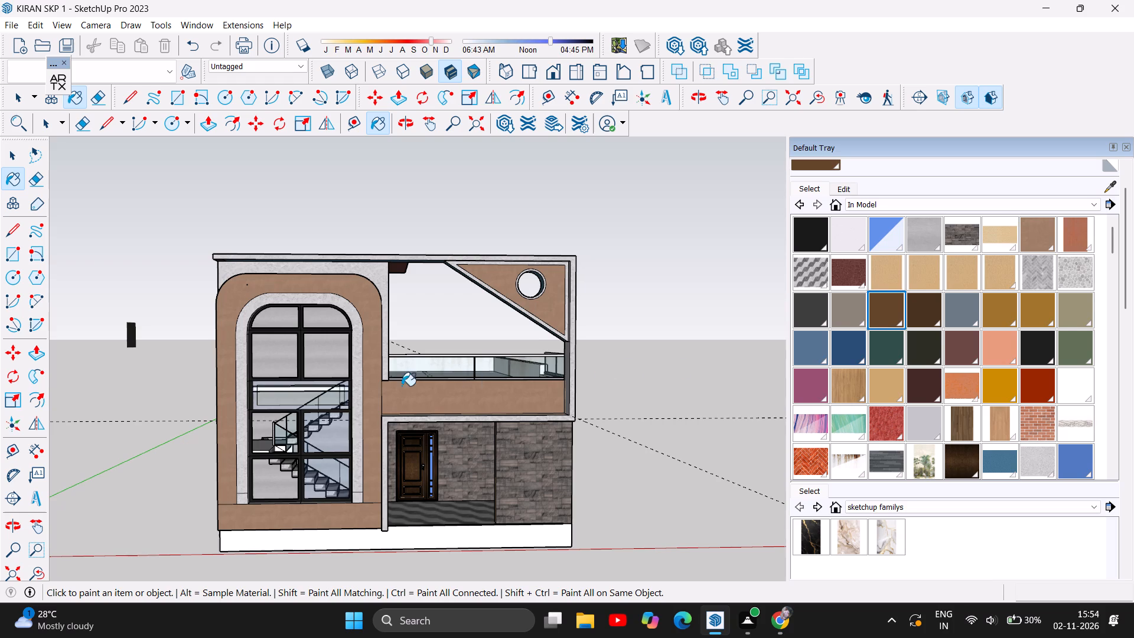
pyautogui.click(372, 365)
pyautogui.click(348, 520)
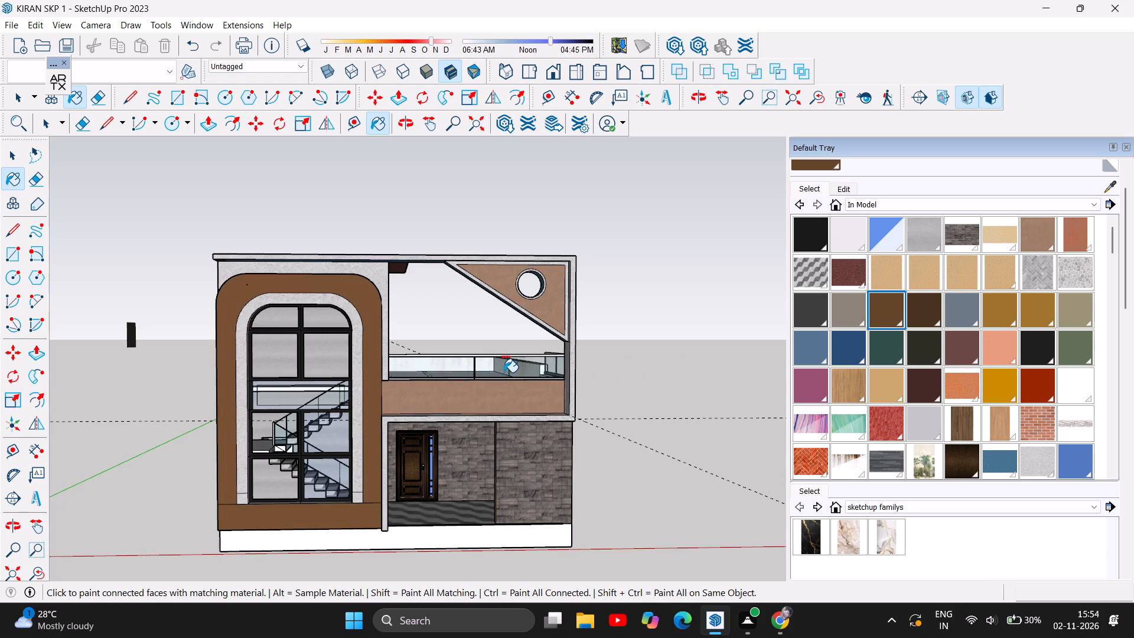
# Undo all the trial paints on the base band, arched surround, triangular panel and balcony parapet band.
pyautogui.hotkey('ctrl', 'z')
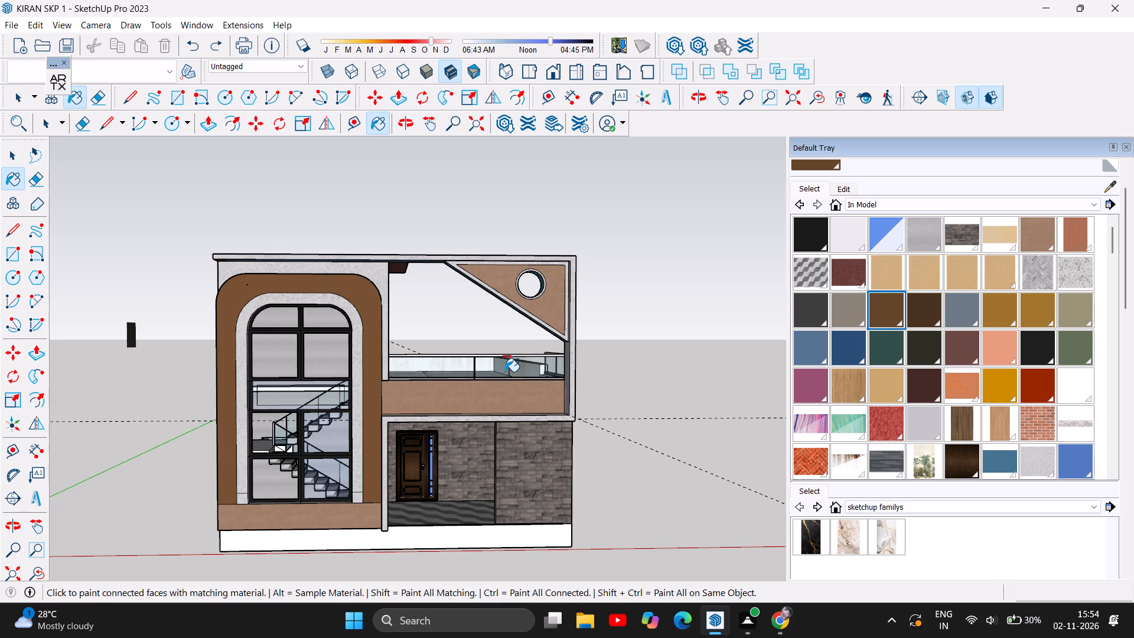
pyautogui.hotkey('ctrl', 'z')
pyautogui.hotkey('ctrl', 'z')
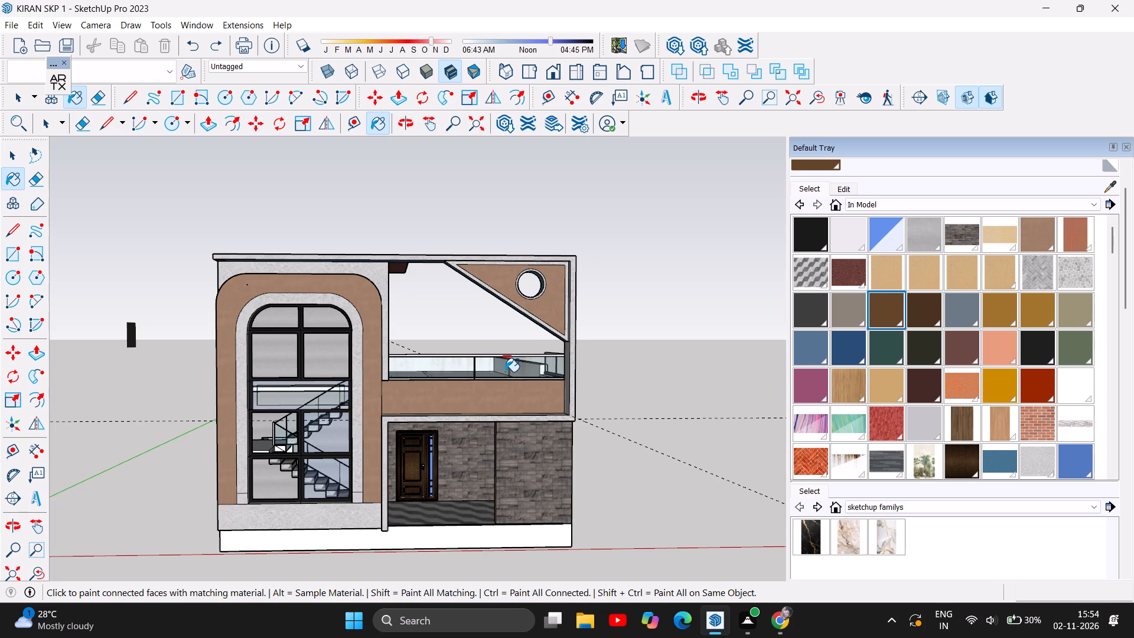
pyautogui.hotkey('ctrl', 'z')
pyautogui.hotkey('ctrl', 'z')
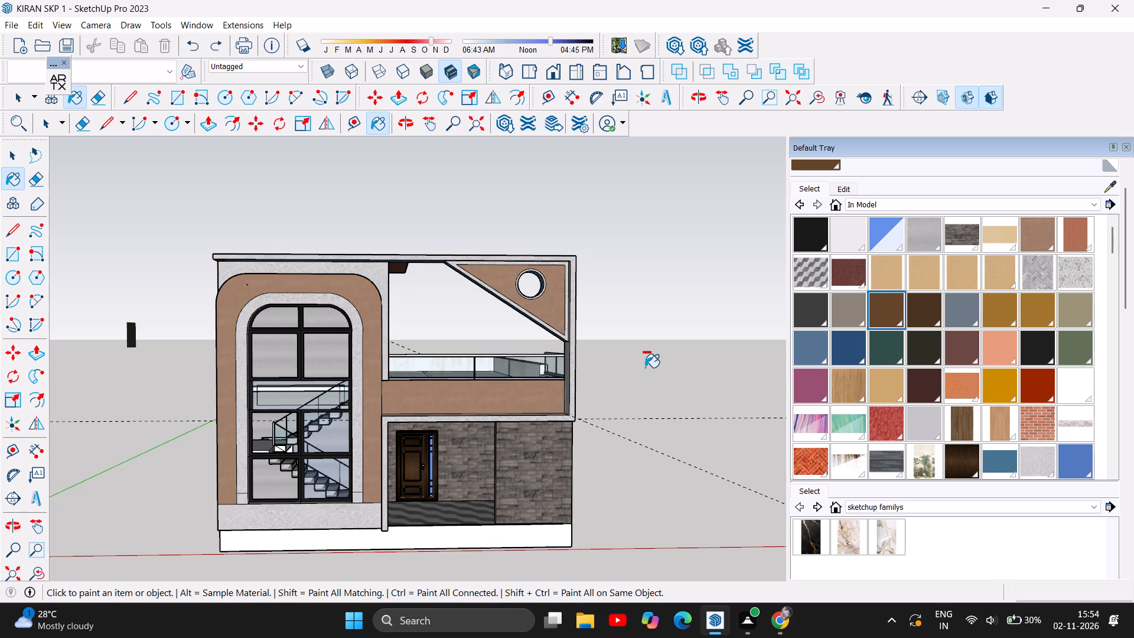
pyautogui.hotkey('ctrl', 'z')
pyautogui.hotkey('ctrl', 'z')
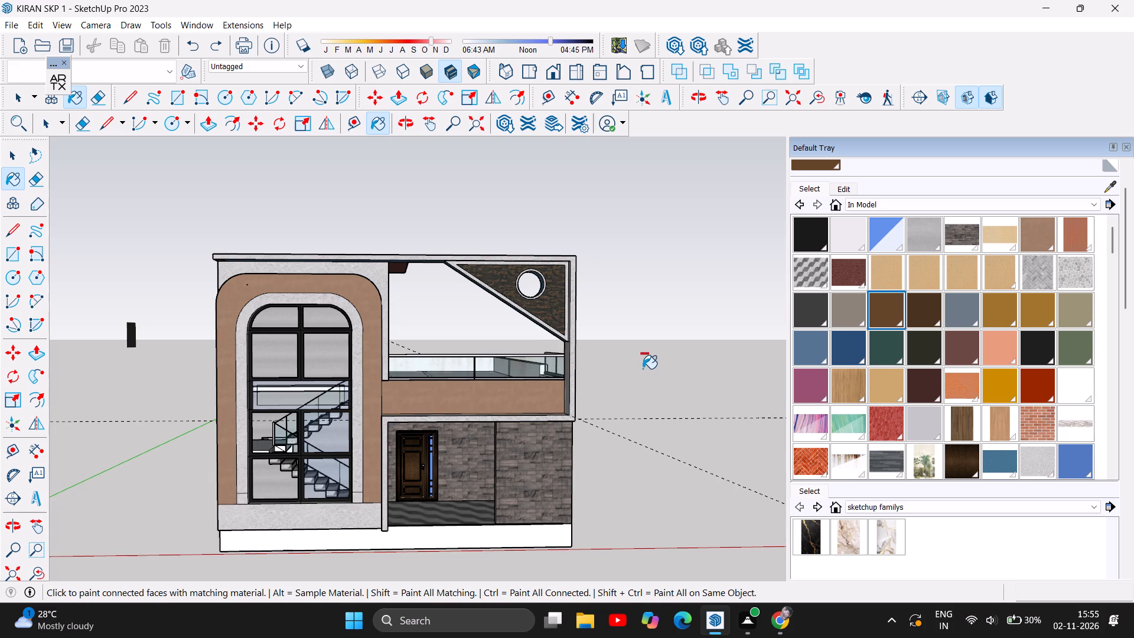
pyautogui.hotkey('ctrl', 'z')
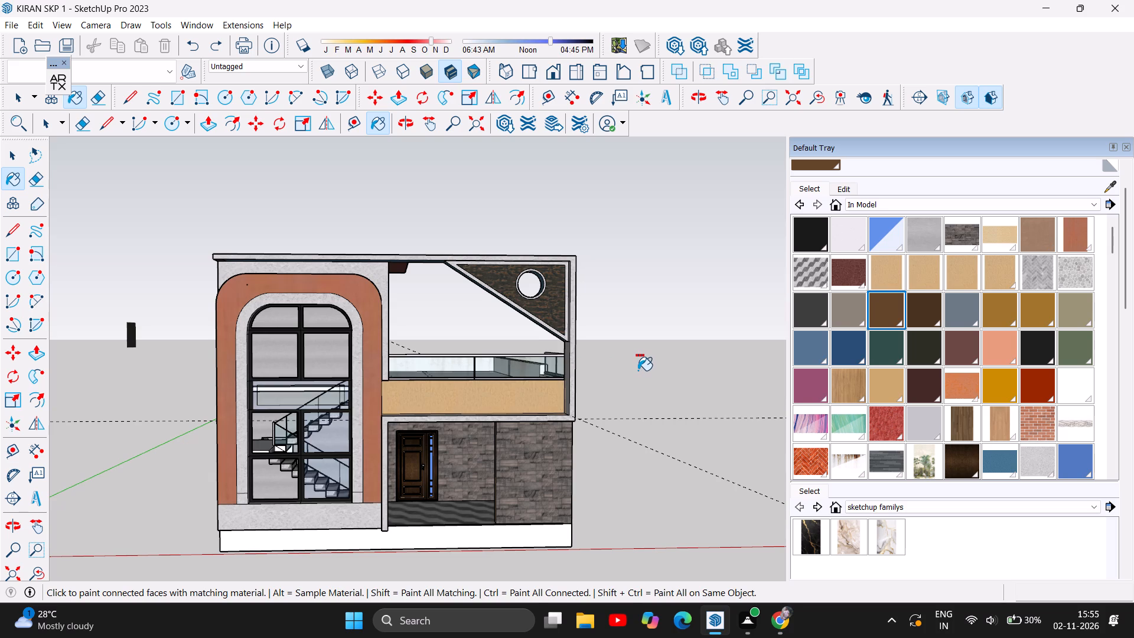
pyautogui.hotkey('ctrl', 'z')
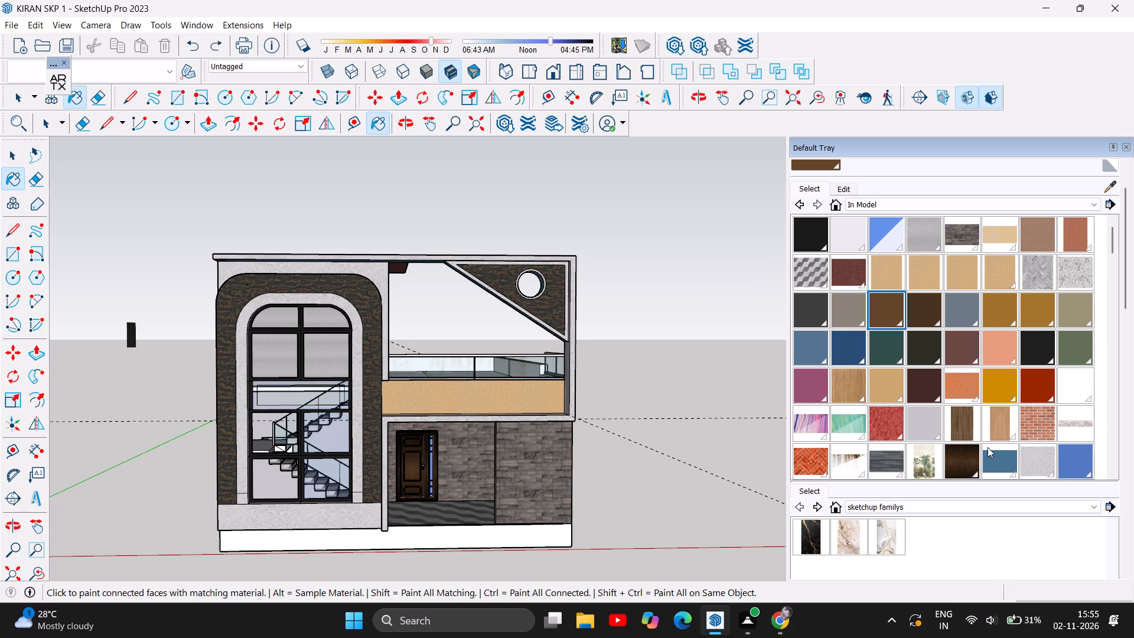
# Recolour the plain tan Lily_Blonde material to a pale cream, with no texture and opacity kept at 100.
pyautogui.scroll(-1, 988, 447)
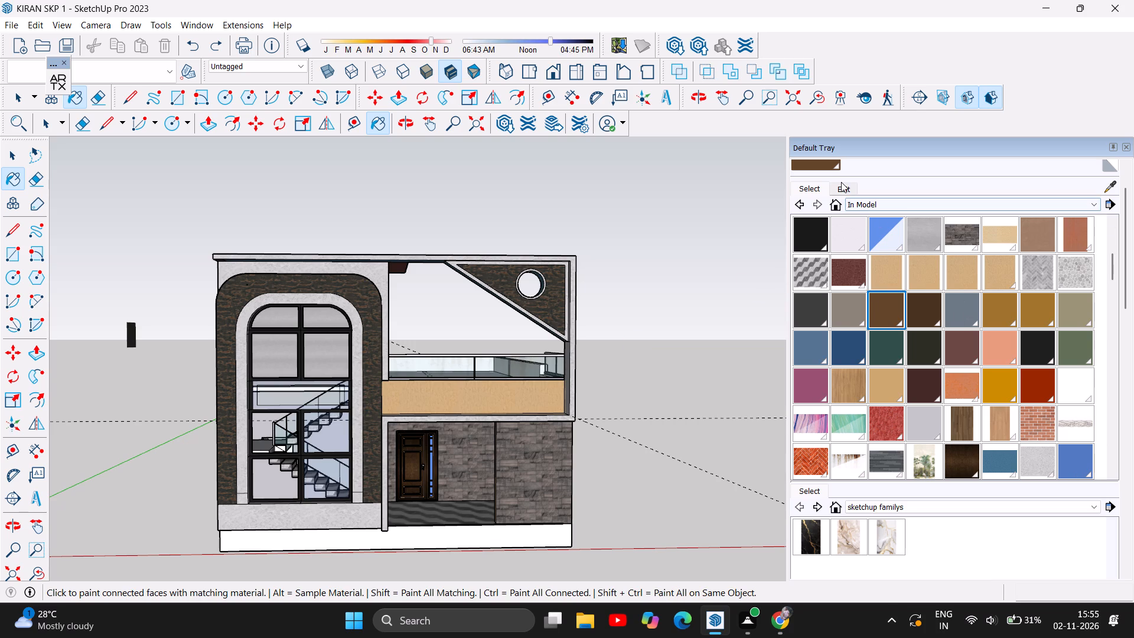
pyautogui.click(1008, 264)
pyautogui.click(885, 373)
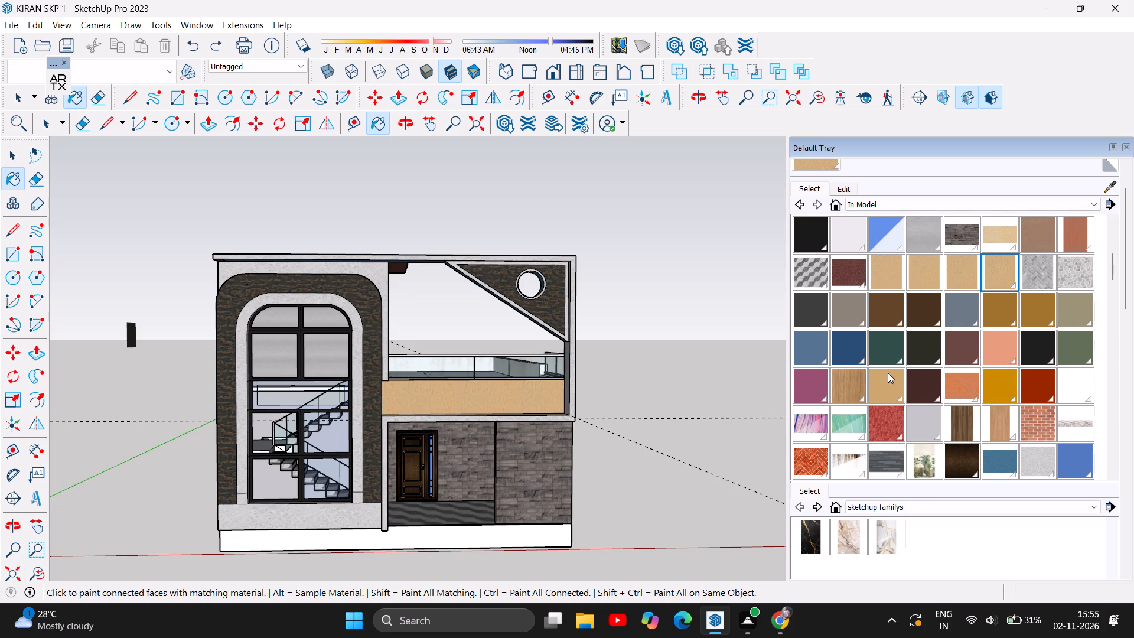
pyautogui.click(843, 185)
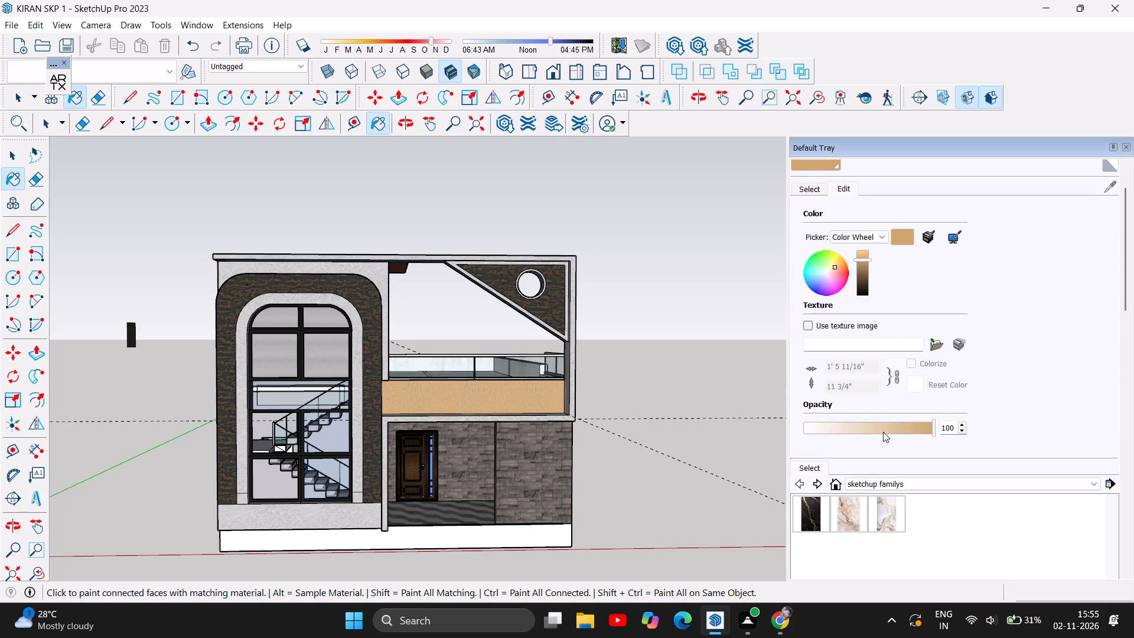
pyautogui.click(835, 263)
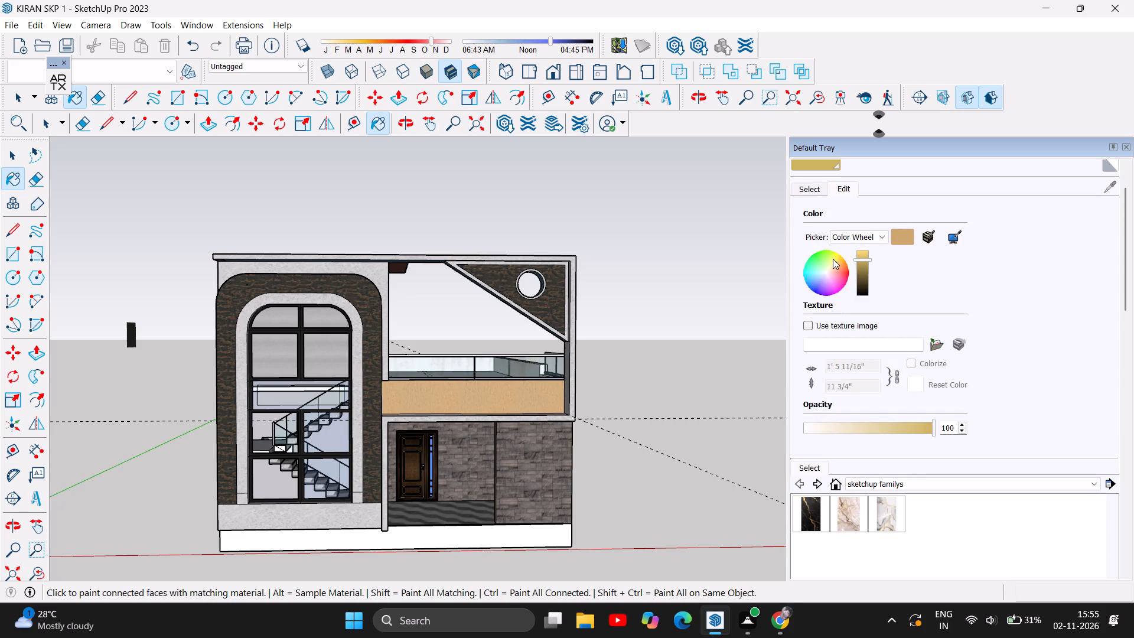
pyautogui.click(834, 258)
pyautogui.click(833, 260)
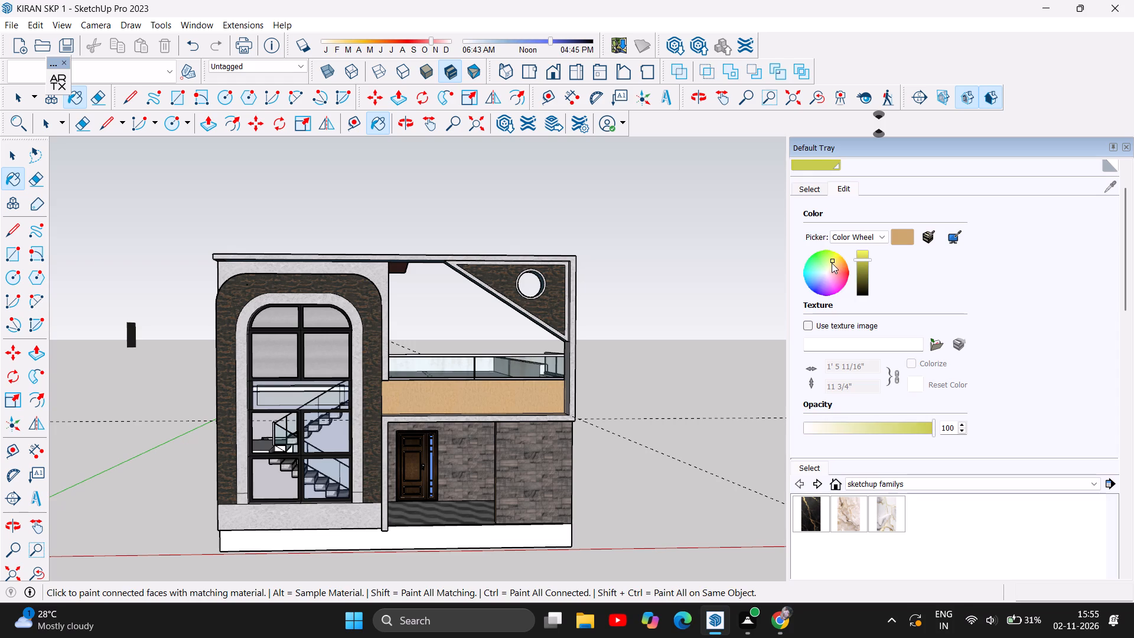
pyautogui.click(832, 263)
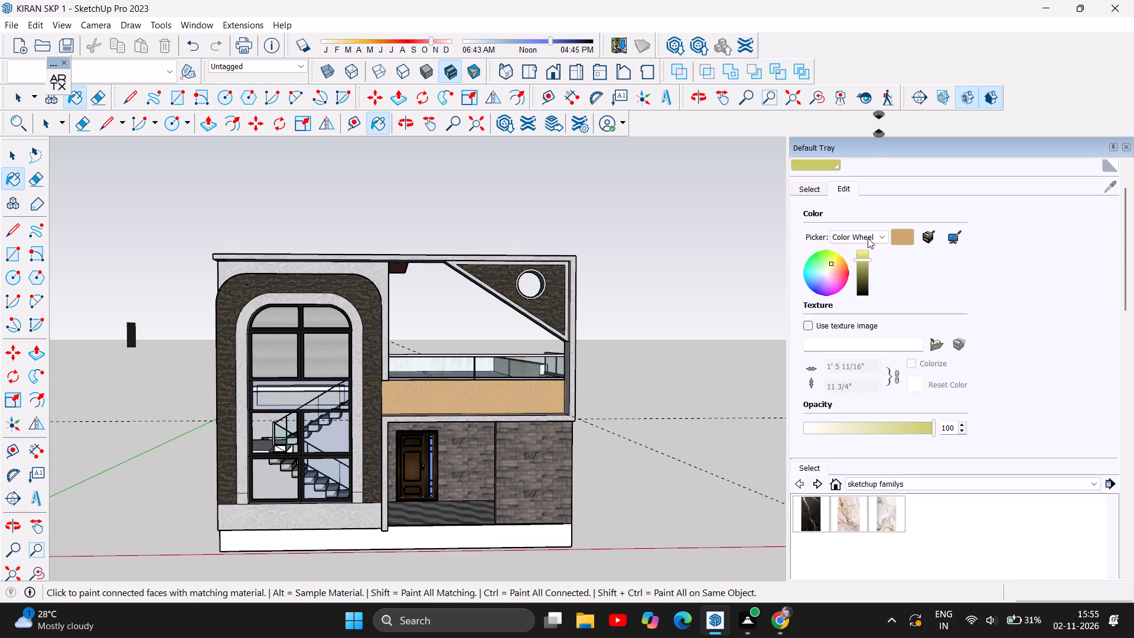
pyautogui.scroll(3, 961, 216)
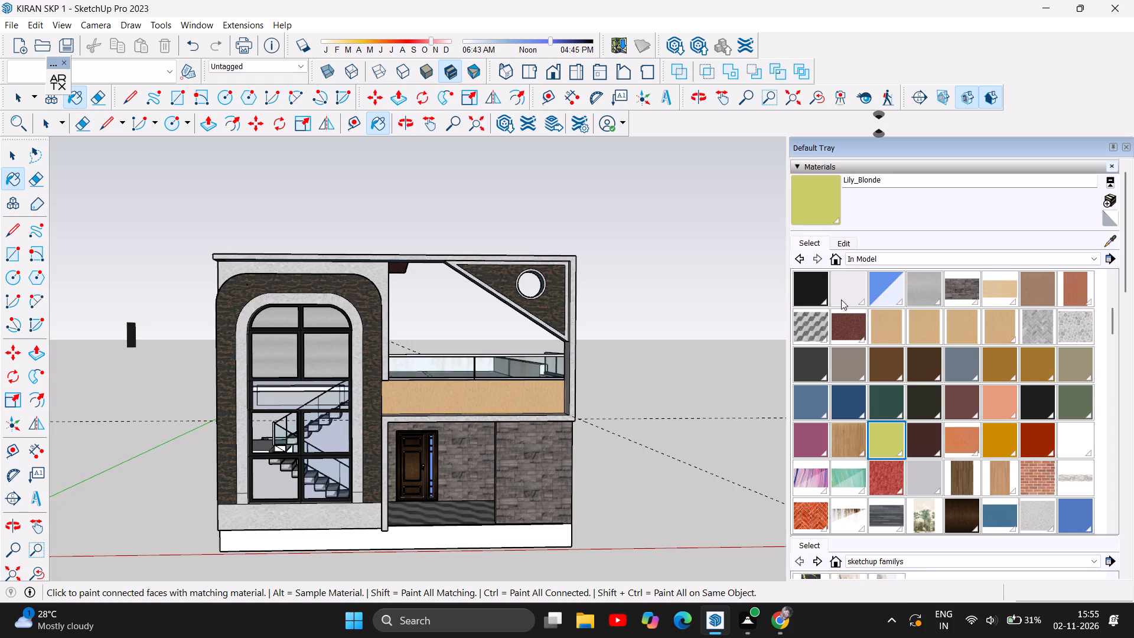
pyautogui.click(840, 241)
pyautogui.moveTo(855, 313); pyautogui.dragTo(856, 310)
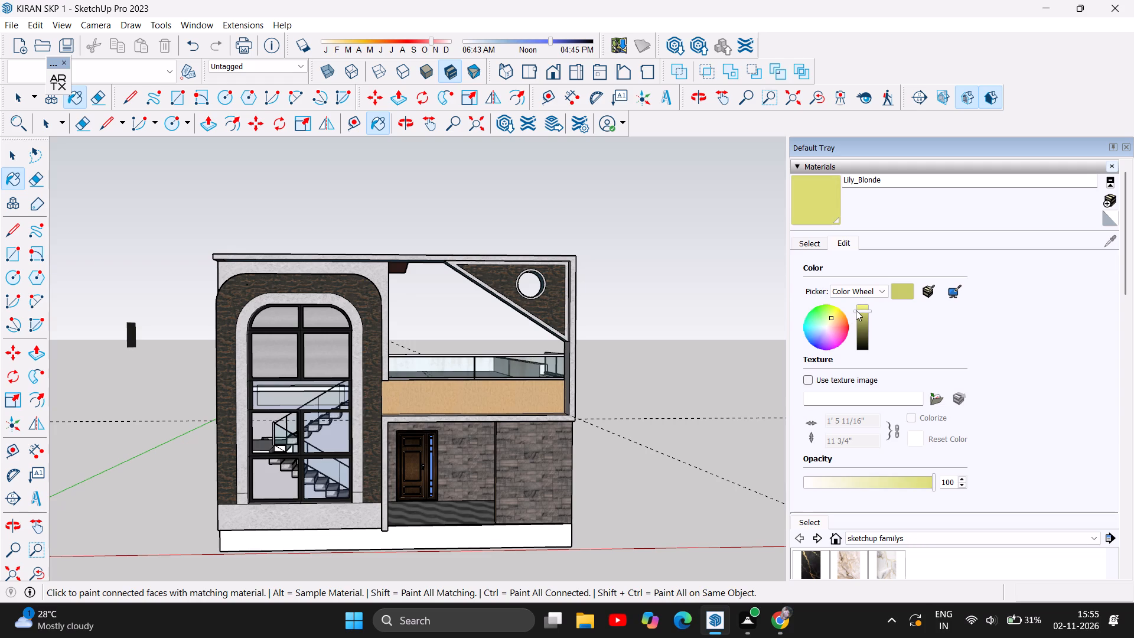
pyautogui.moveTo(856, 310); pyautogui.dragTo(856, 300)
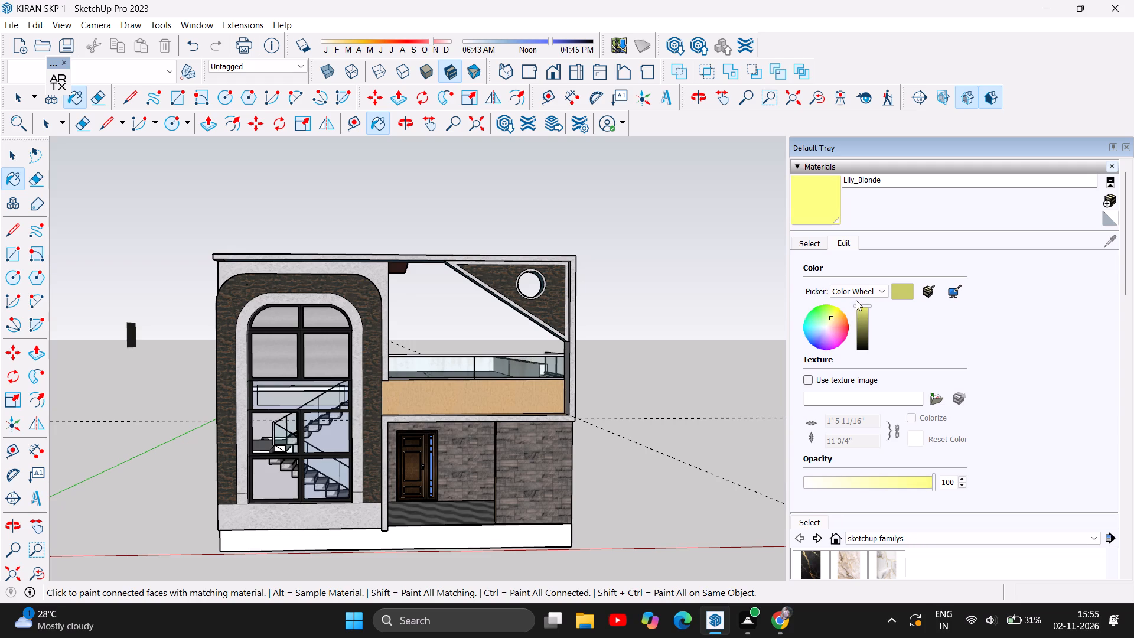
pyautogui.moveTo(856, 300); pyautogui.dragTo(857, 308)
pyautogui.moveTo(831, 316); pyautogui.dragTo(829, 324)
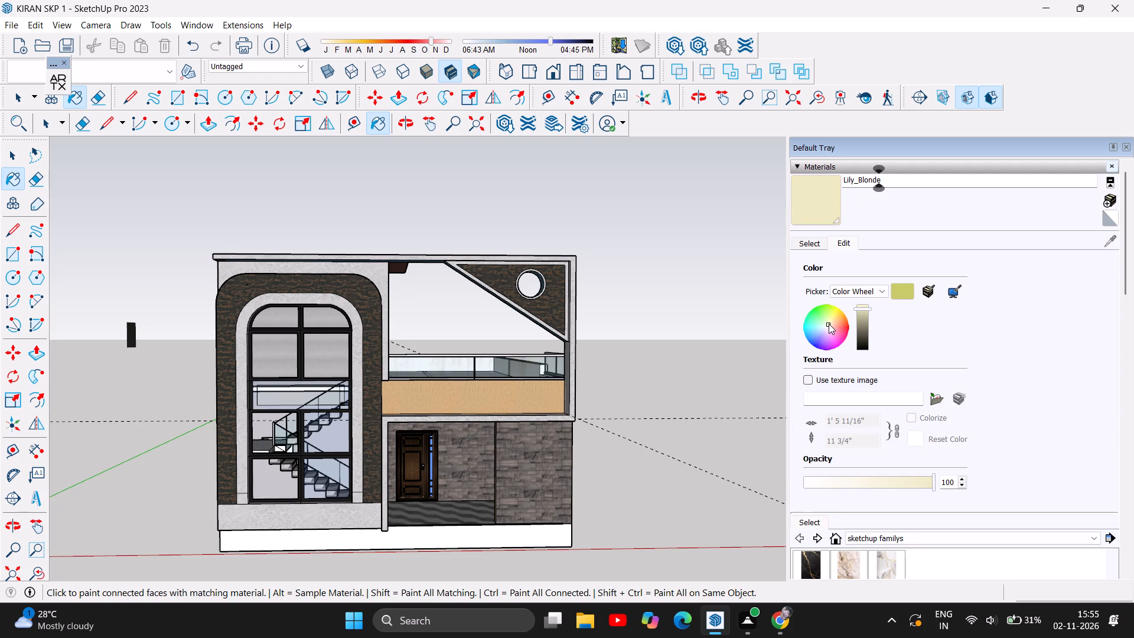
pyautogui.moveTo(829, 324); pyautogui.dragTo(828, 325)
# Paint the base band with its trim, the arched window surround and the entrance wall with the pale cream Lily_Blonde material.
pyautogui.click(811, 242)
pyautogui.click(813, 247)
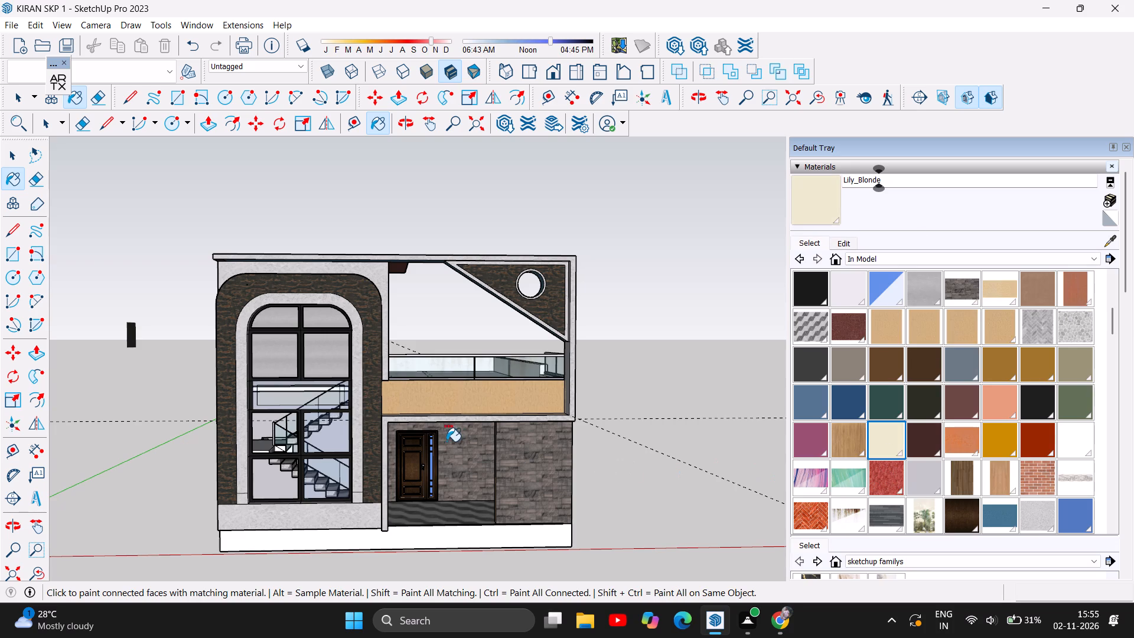
pyautogui.scroll(2, 314, 532)
pyautogui.click(312, 521)
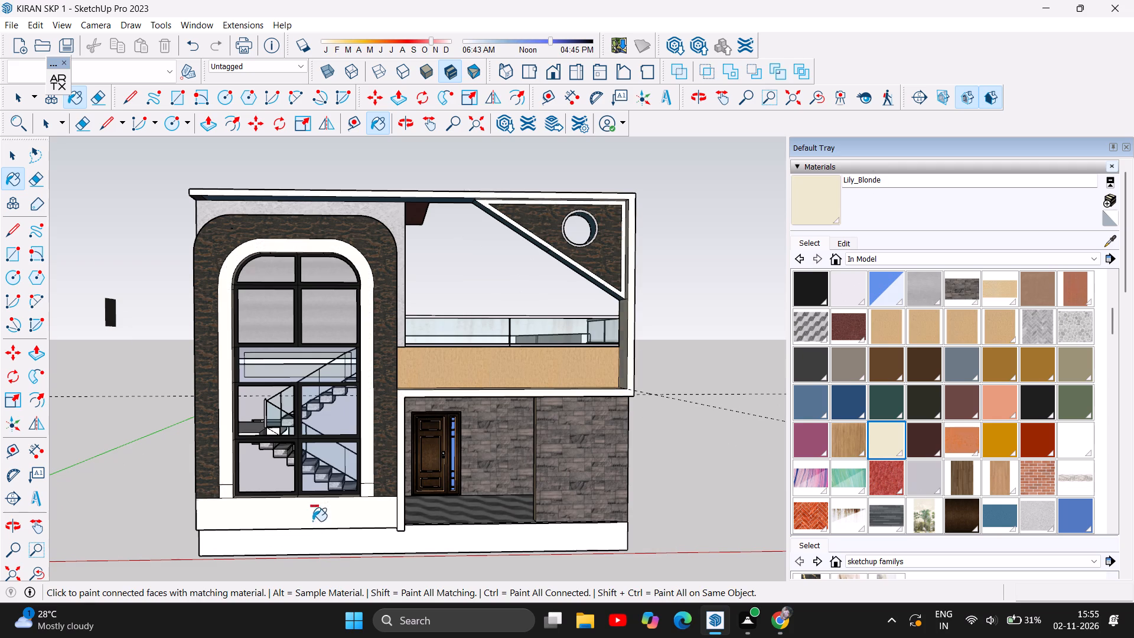
pyautogui.click(384, 383)
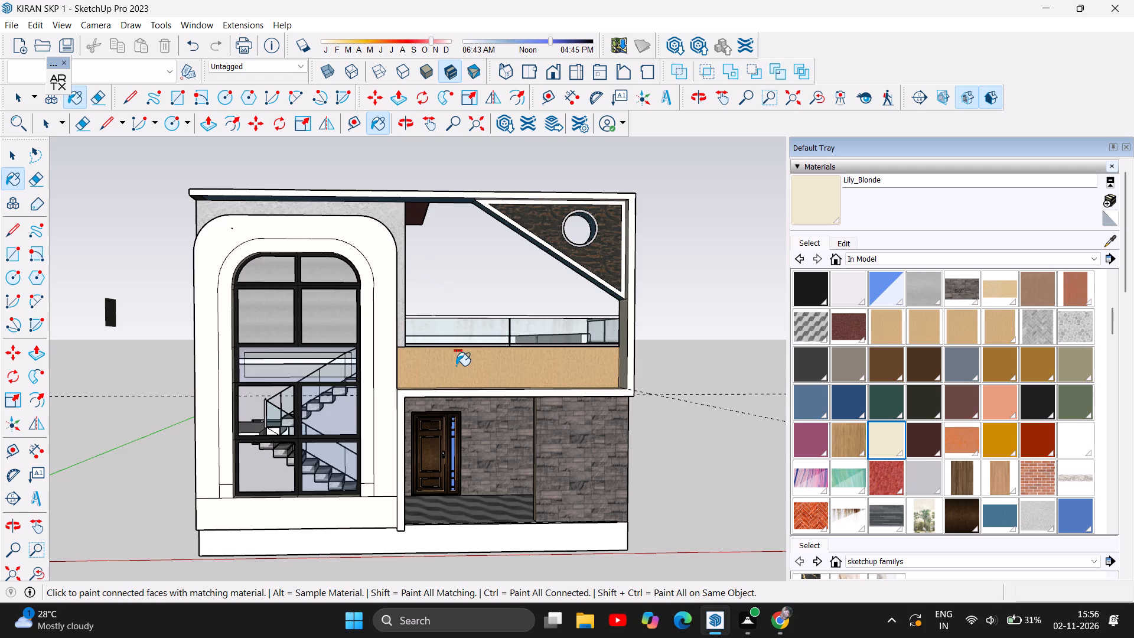
pyautogui.click(492, 442)
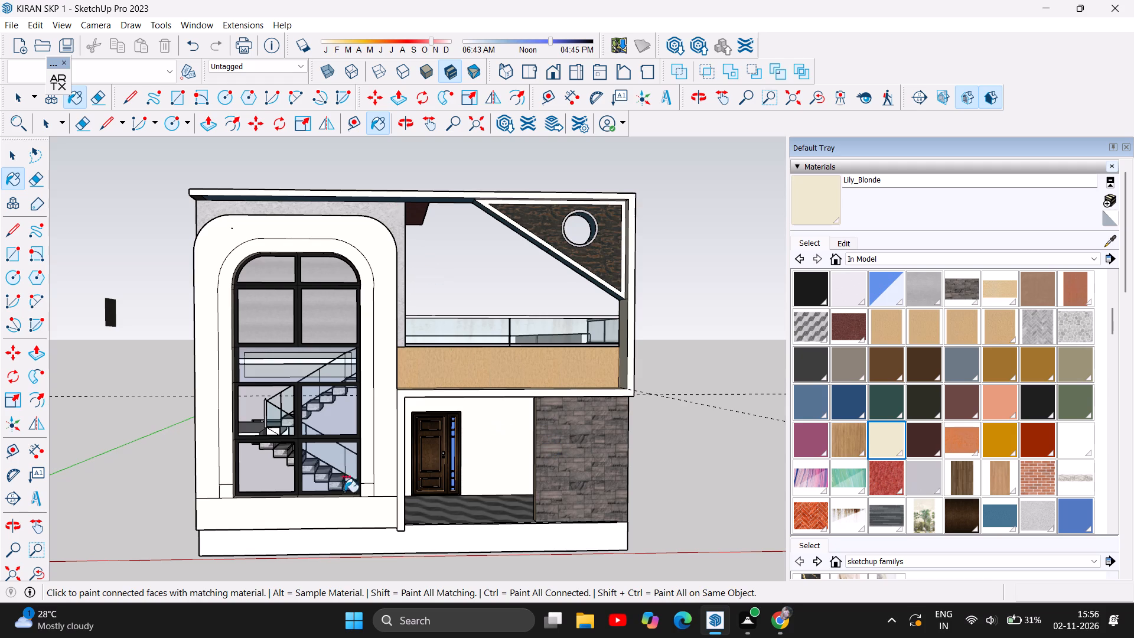
# Paint the triangular panel with the round opening using the Oak Cladding (P6SJEV) material.
pyautogui.scroll(-3, 194, 466)
pyautogui.scroll(3, 631, 507)
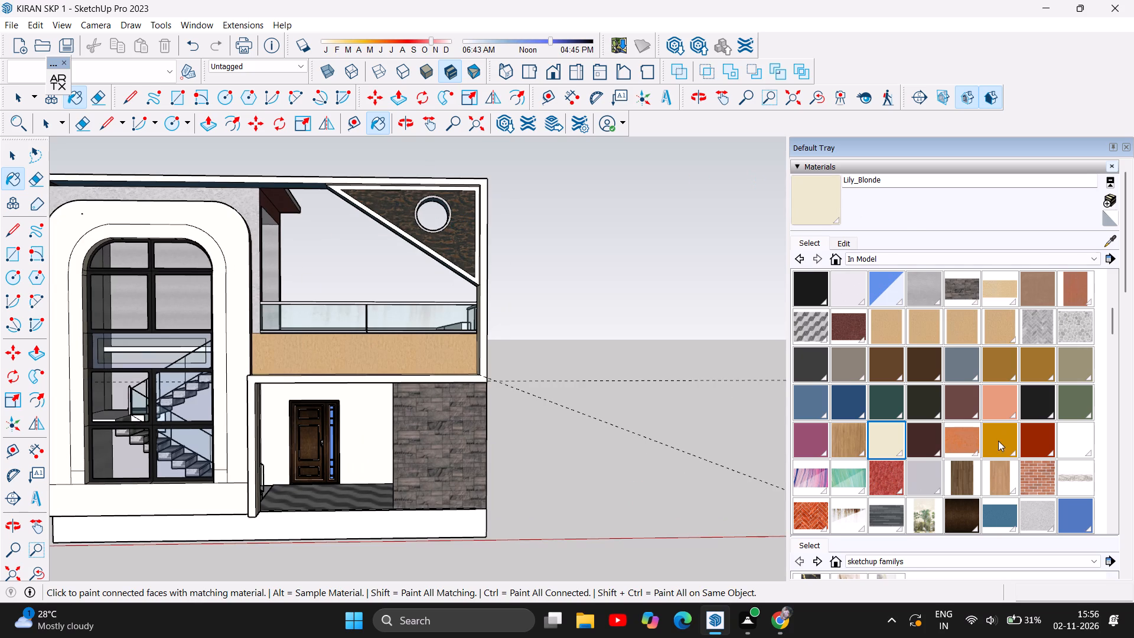
pyautogui.scroll(-1, 1037, 486)
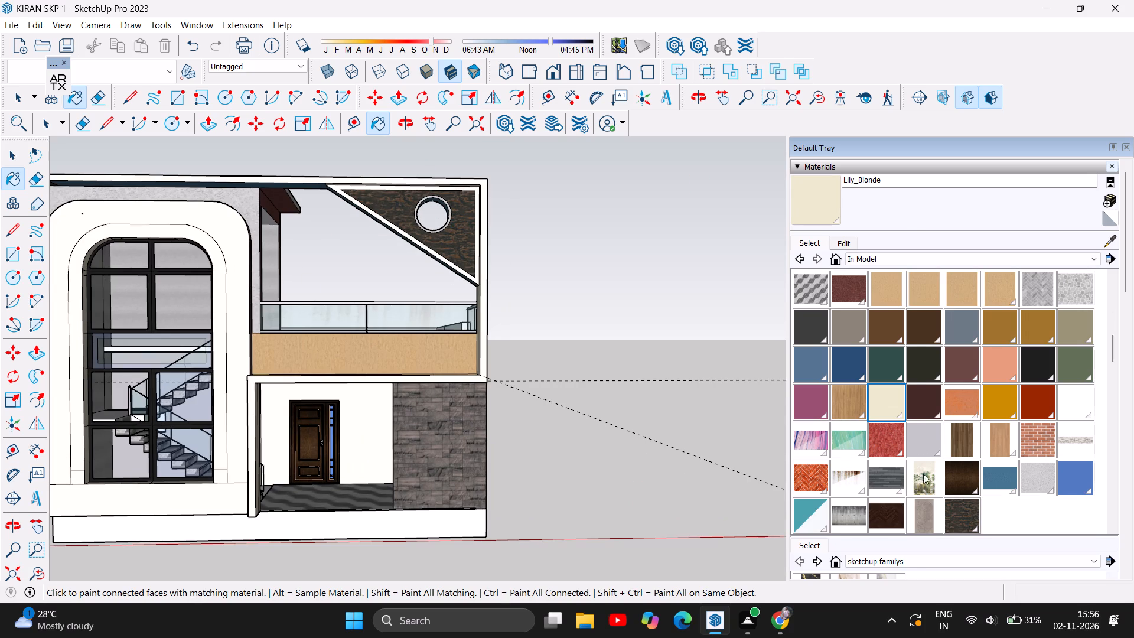
pyautogui.scroll(-1, 940, 478)
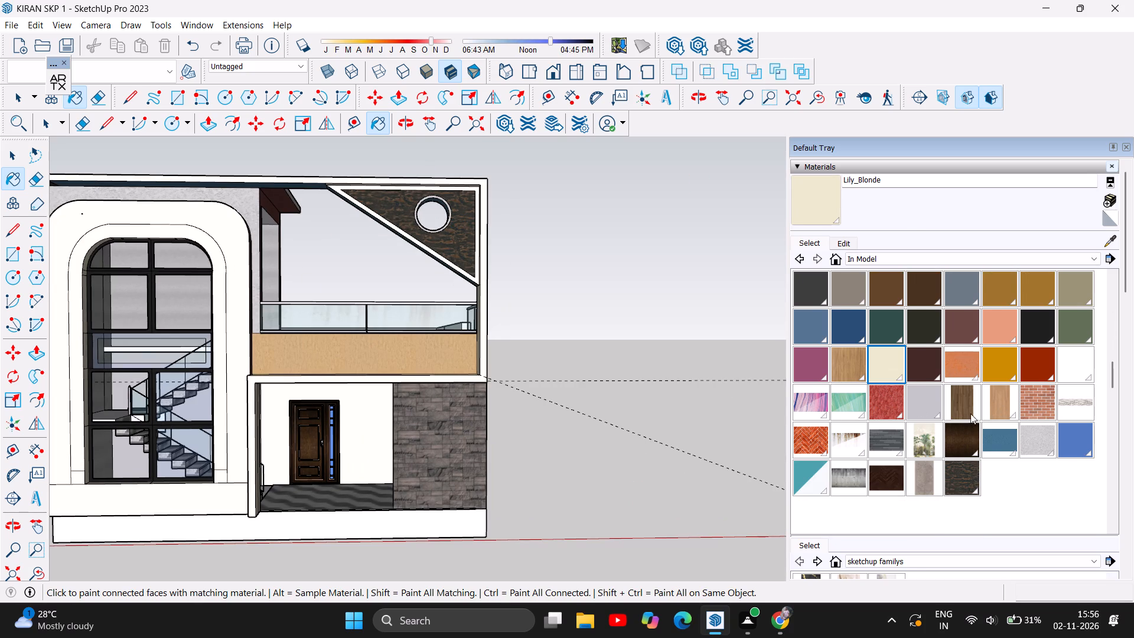
pyautogui.click(967, 405)
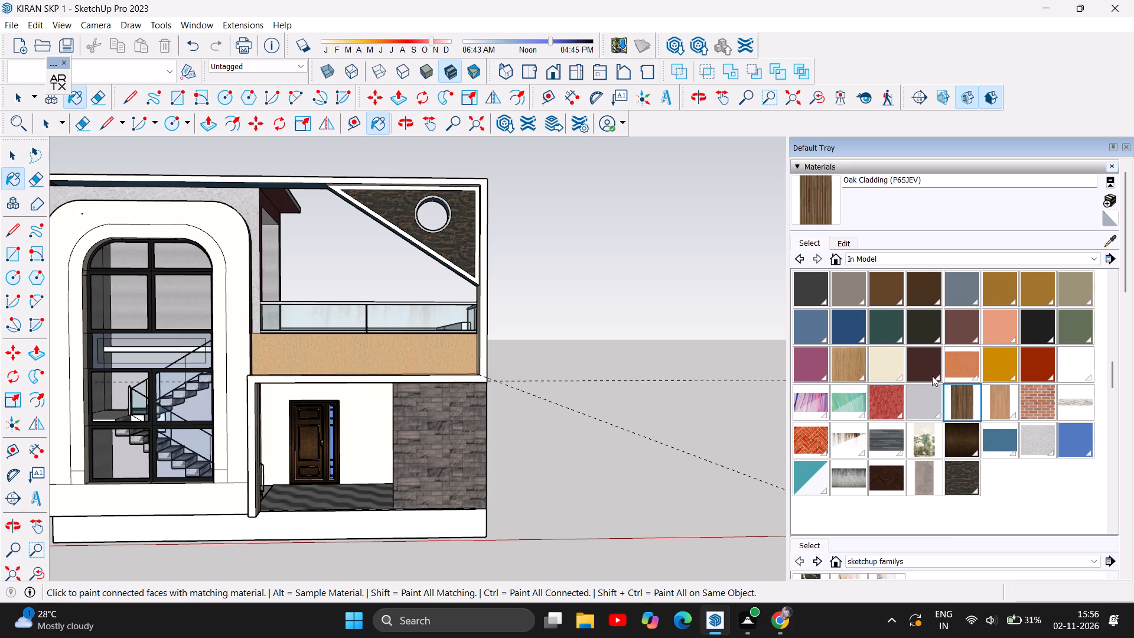
pyautogui.click(452, 233)
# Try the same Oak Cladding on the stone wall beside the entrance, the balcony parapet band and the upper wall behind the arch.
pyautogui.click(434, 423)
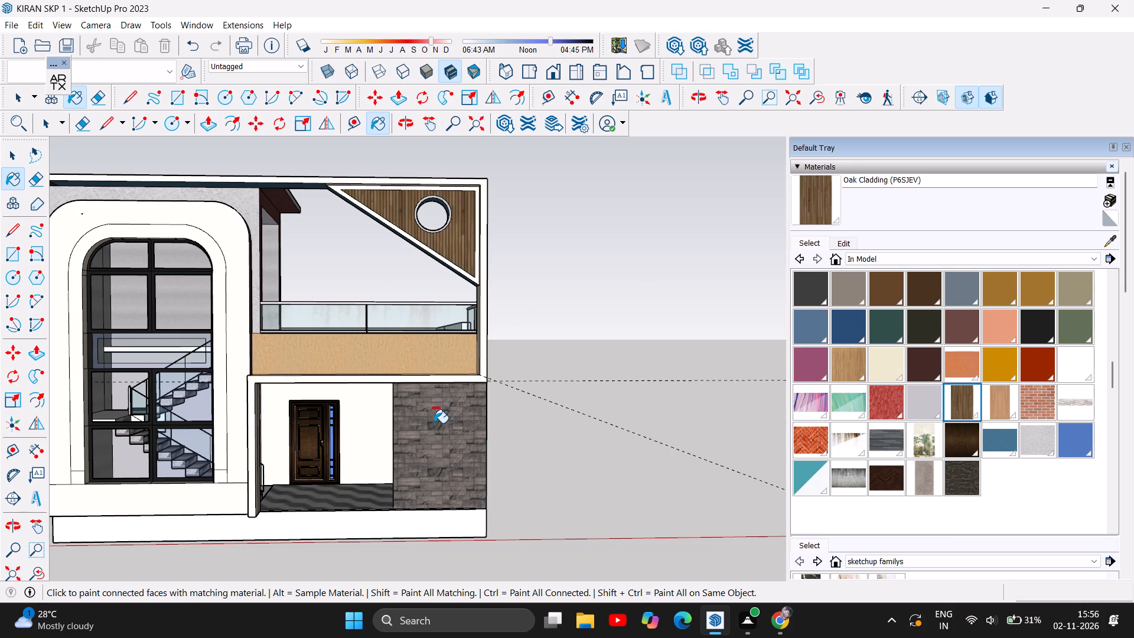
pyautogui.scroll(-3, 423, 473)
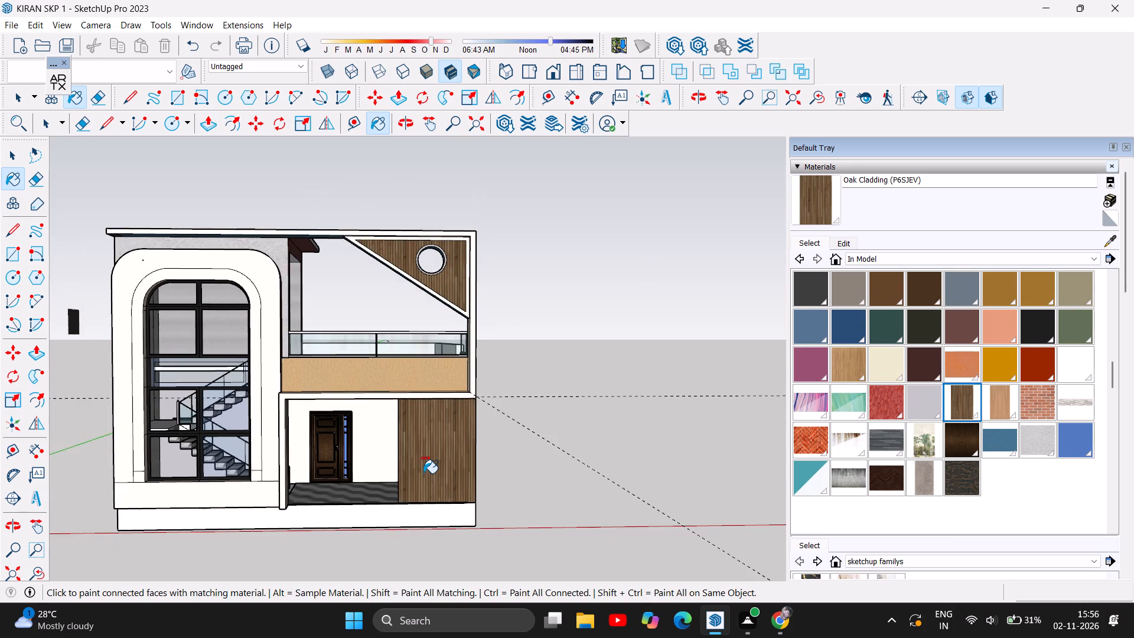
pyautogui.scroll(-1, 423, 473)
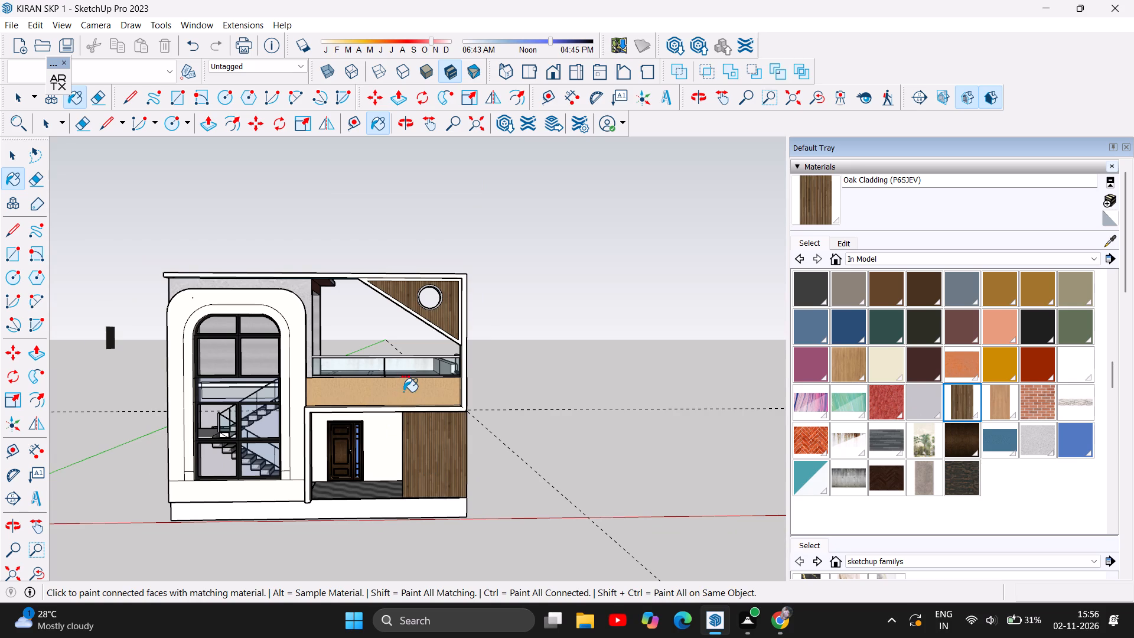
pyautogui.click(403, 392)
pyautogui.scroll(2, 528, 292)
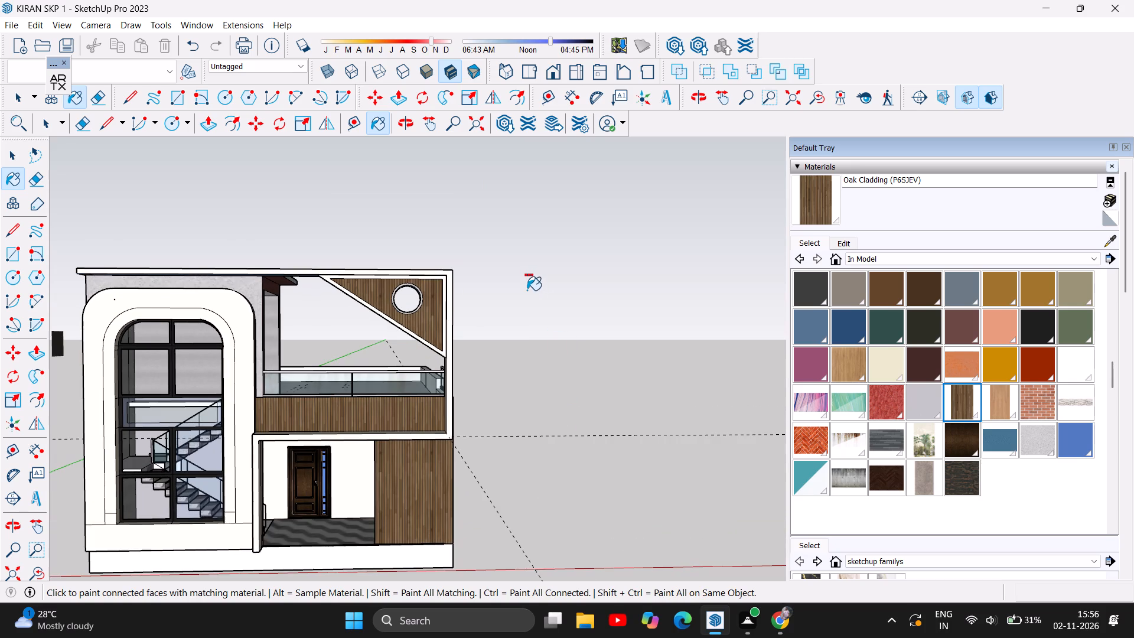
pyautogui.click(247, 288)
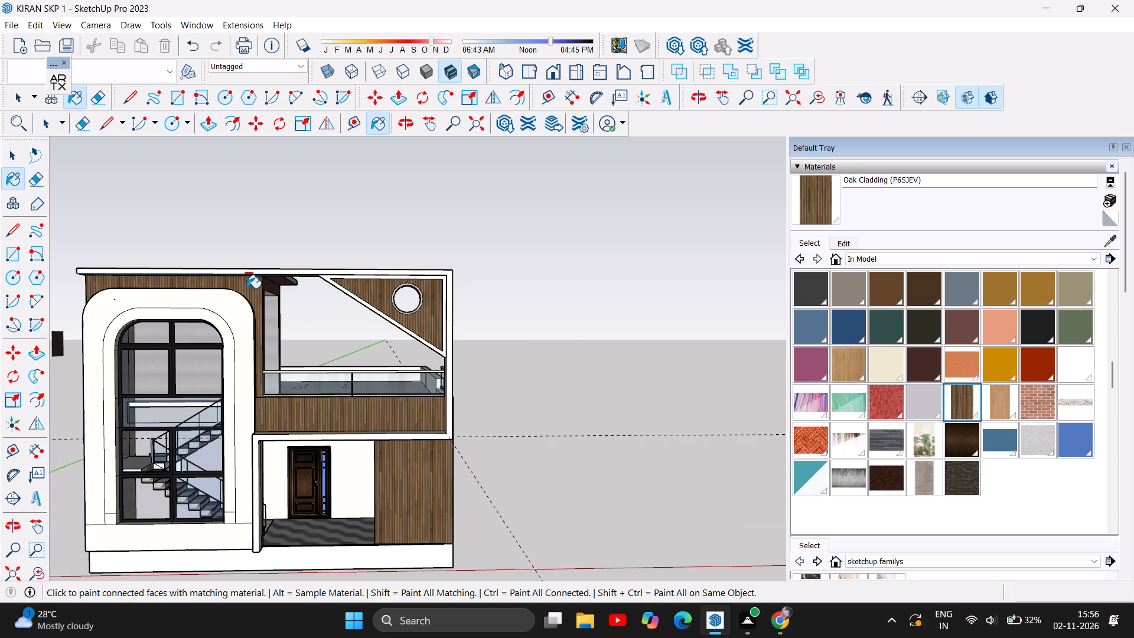
# Examine how the oak cladding works with the cream surfaces across the front elevation, from near and far.
pyautogui.scroll(-3, 599, 402)
pyautogui.scroll(3, 312, 522)
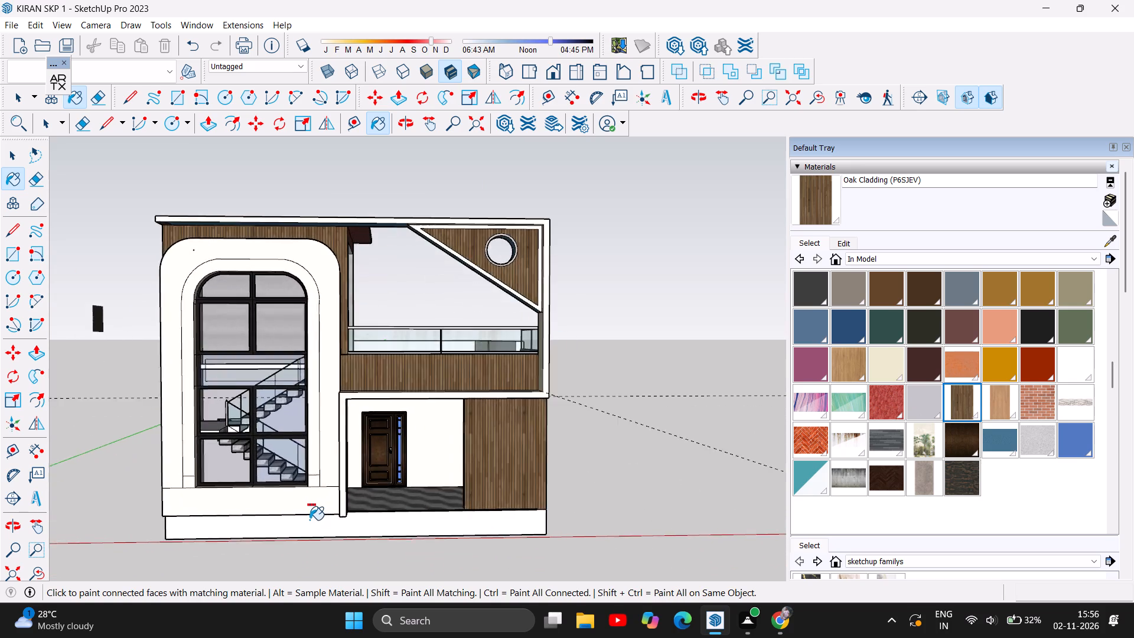
pyautogui.scroll(2, 309, 520)
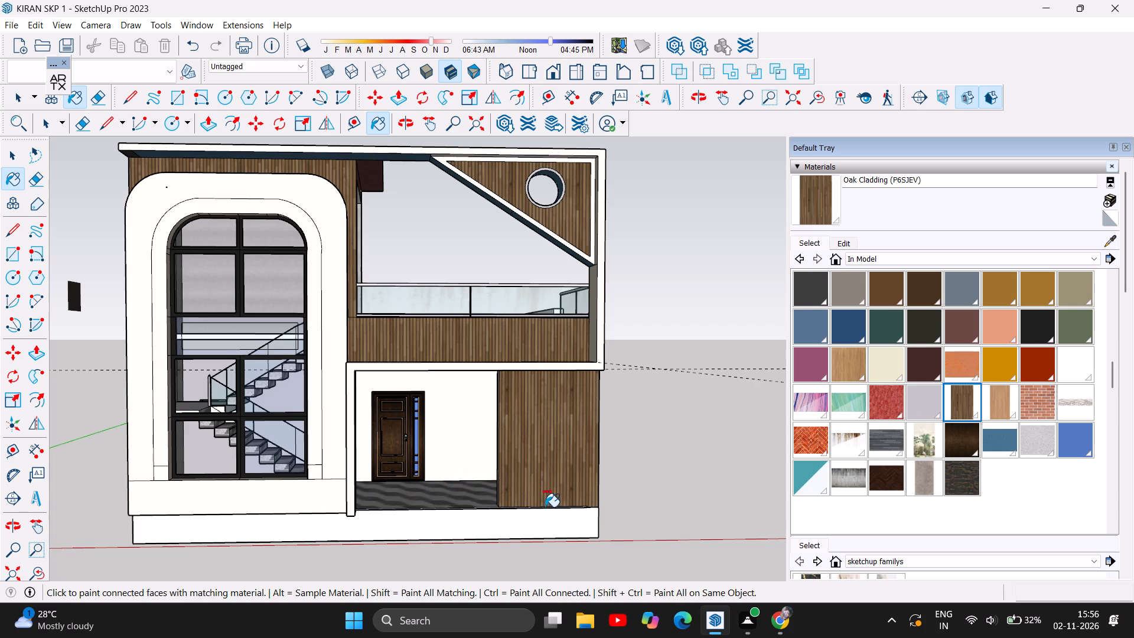
pyautogui.scroll(-3, 545, 507)
pyautogui.scroll(2, 406, 499)
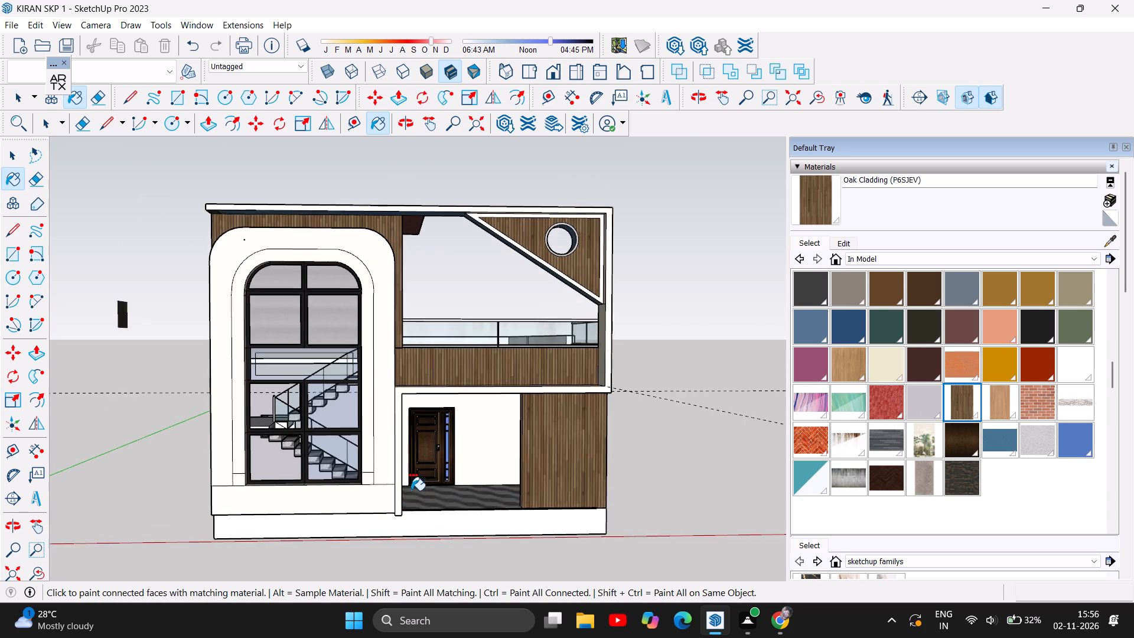
pyautogui.scroll(2, 411, 490)
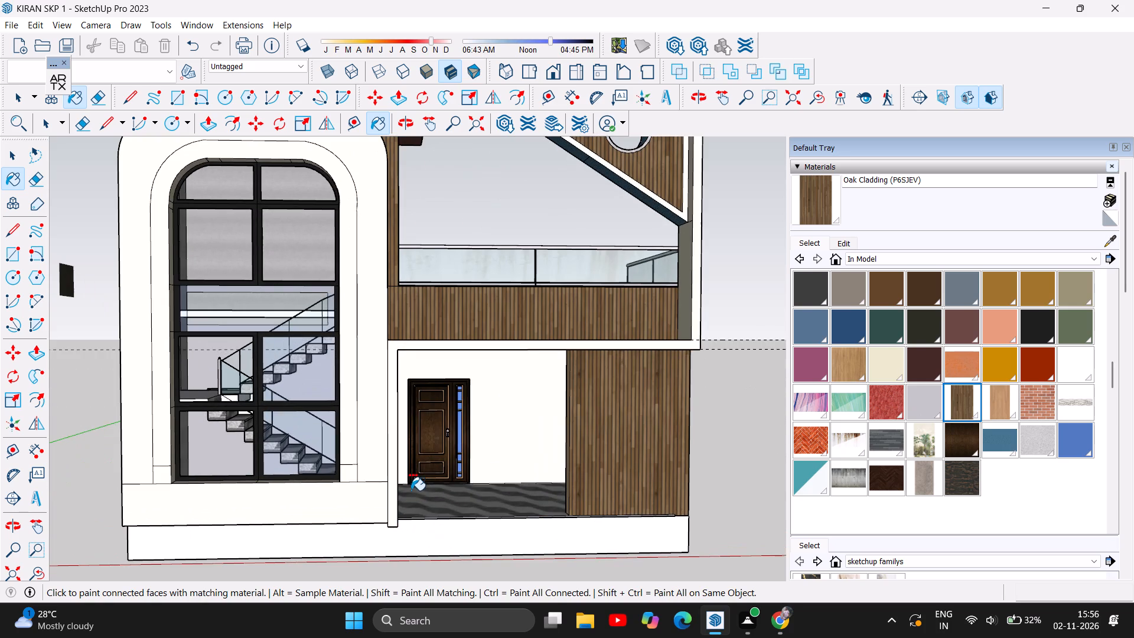
pyautogui.scroll(-1, 243, 519)
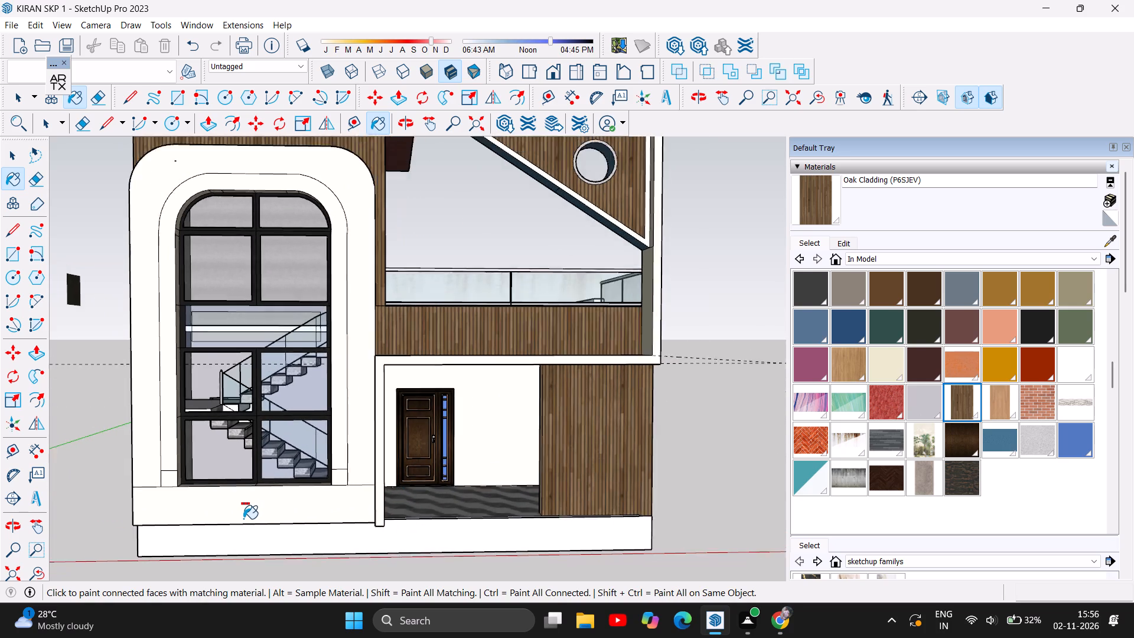
pyautogui.scroll(-3, 243, 519)
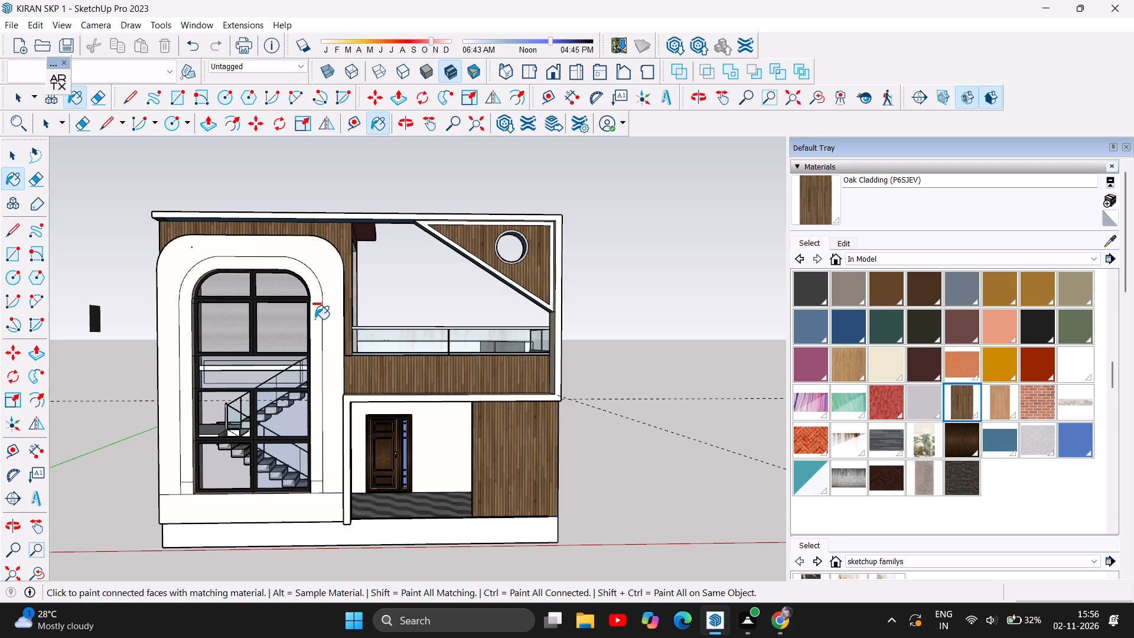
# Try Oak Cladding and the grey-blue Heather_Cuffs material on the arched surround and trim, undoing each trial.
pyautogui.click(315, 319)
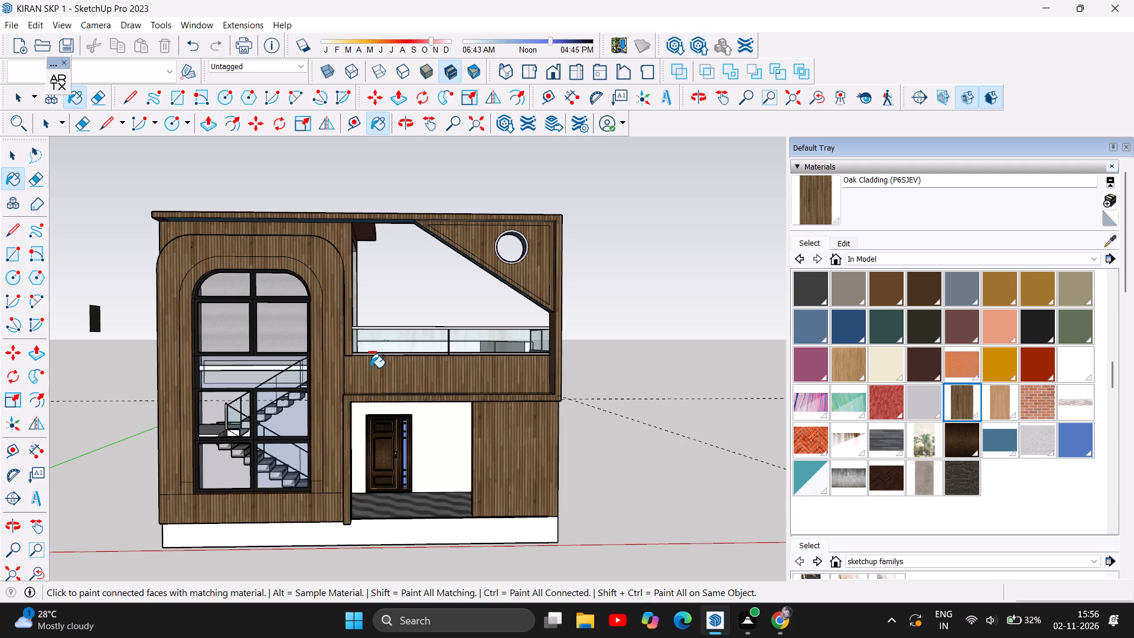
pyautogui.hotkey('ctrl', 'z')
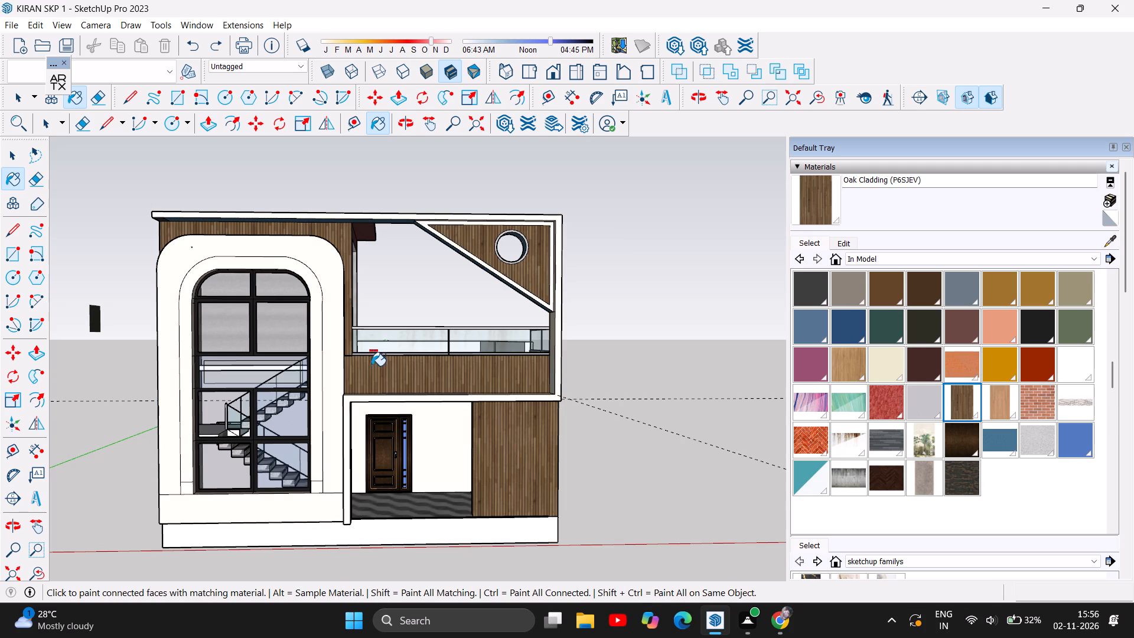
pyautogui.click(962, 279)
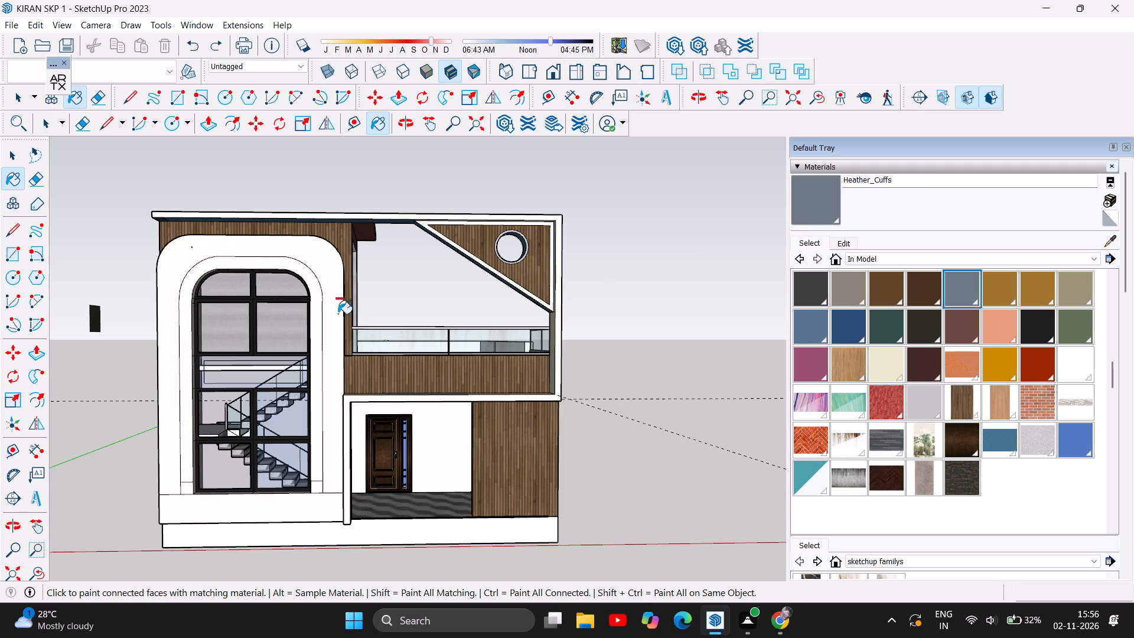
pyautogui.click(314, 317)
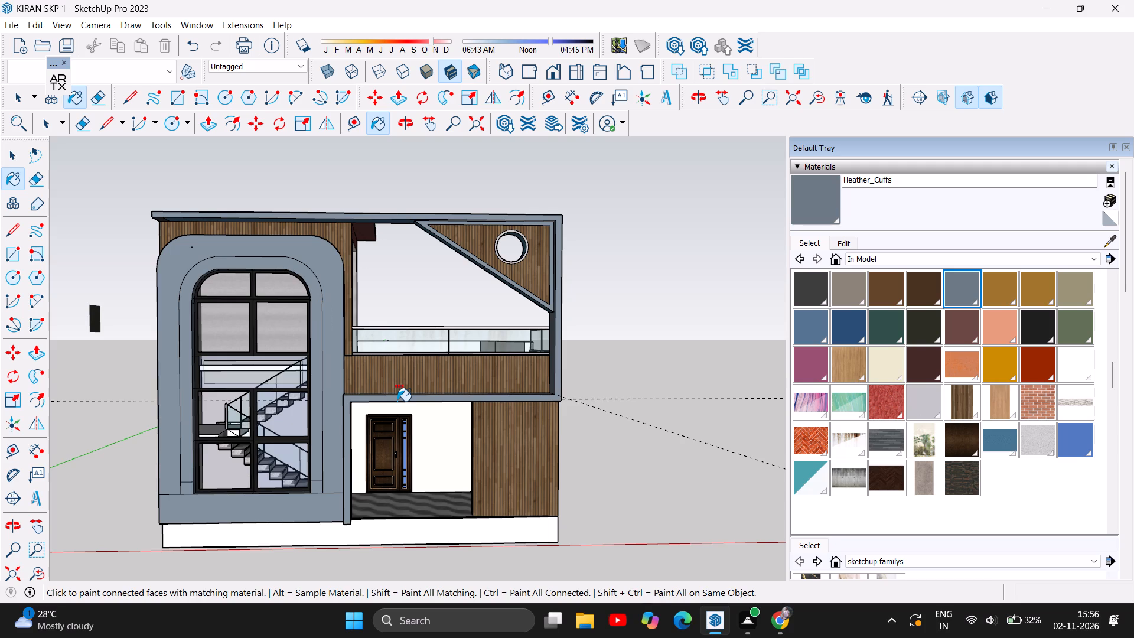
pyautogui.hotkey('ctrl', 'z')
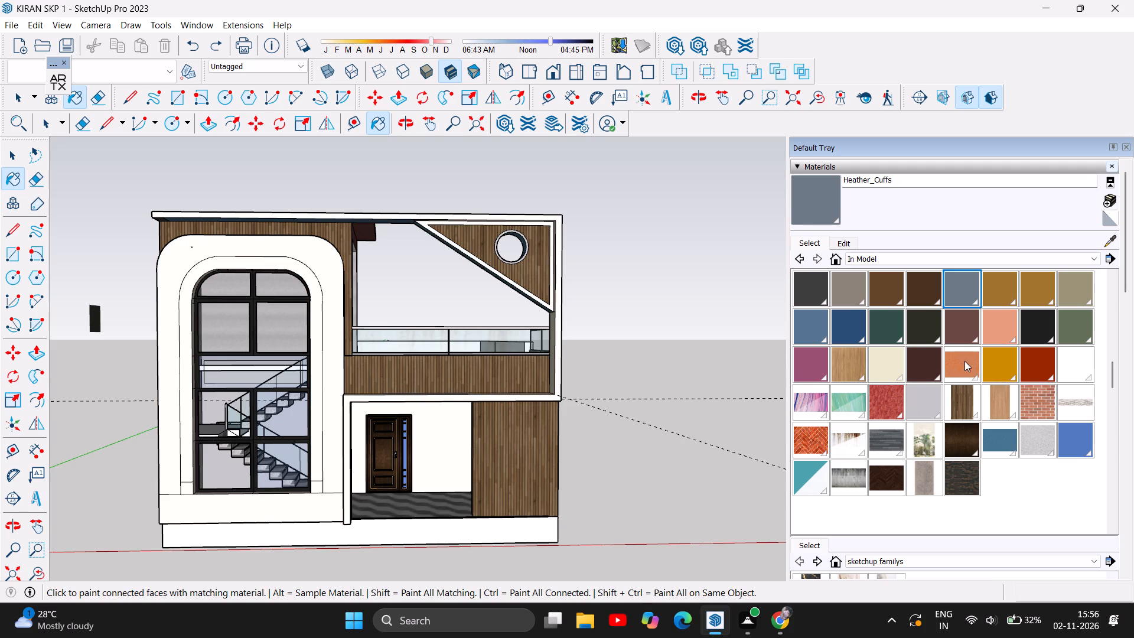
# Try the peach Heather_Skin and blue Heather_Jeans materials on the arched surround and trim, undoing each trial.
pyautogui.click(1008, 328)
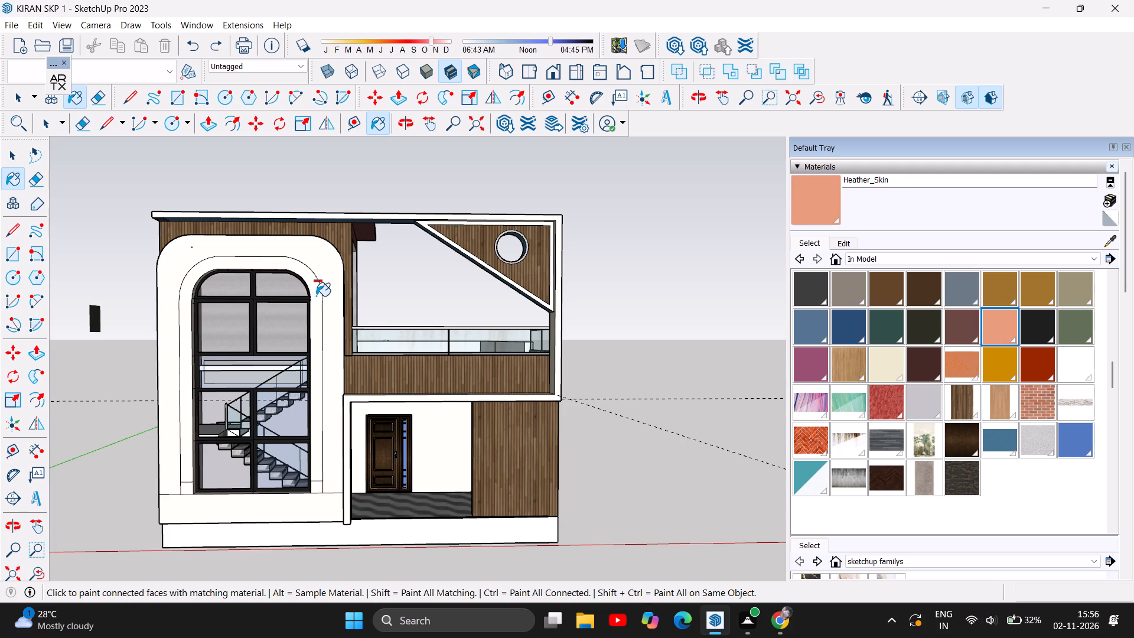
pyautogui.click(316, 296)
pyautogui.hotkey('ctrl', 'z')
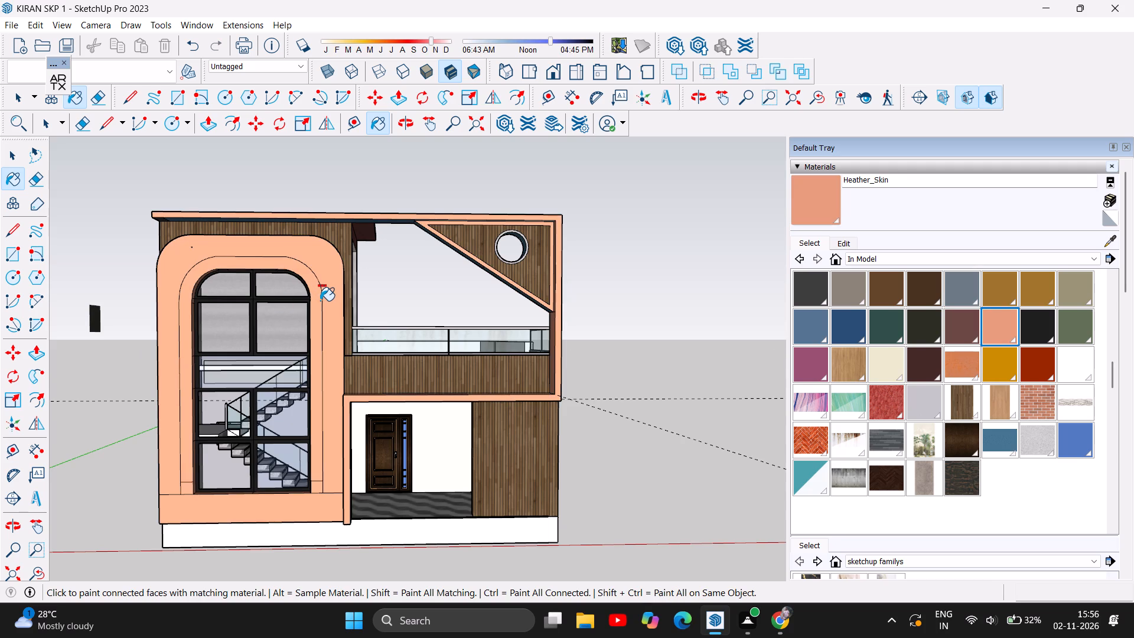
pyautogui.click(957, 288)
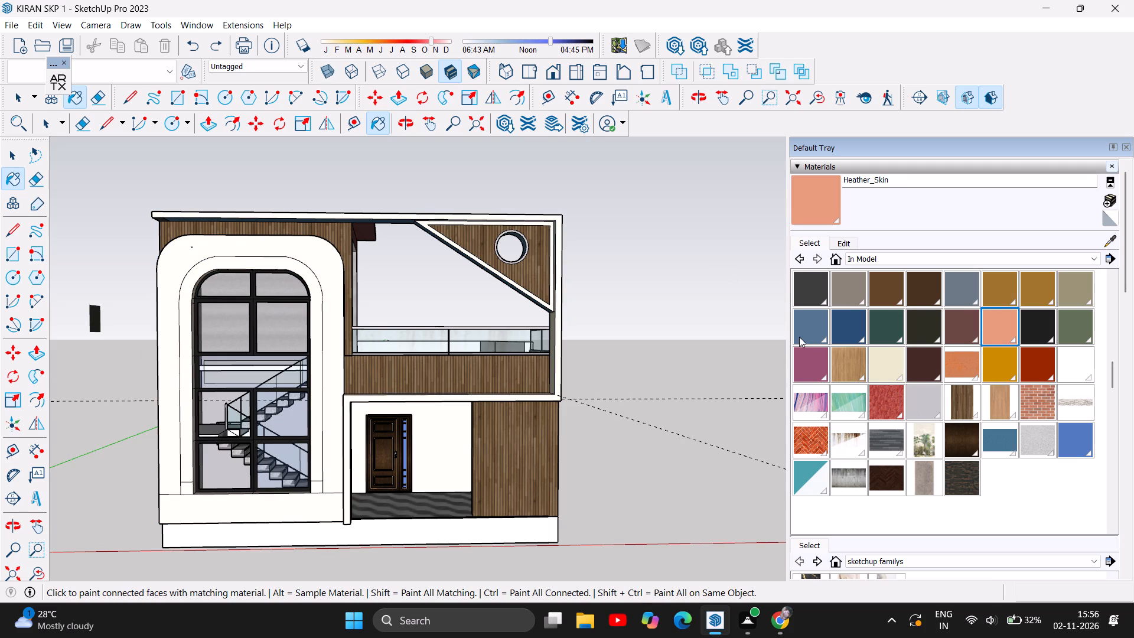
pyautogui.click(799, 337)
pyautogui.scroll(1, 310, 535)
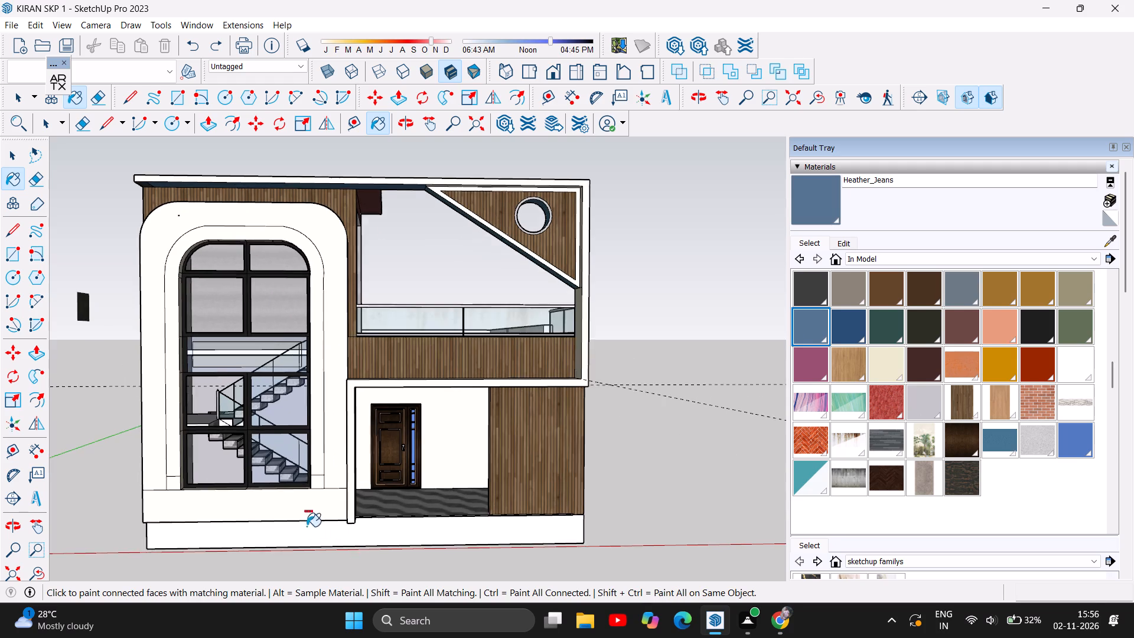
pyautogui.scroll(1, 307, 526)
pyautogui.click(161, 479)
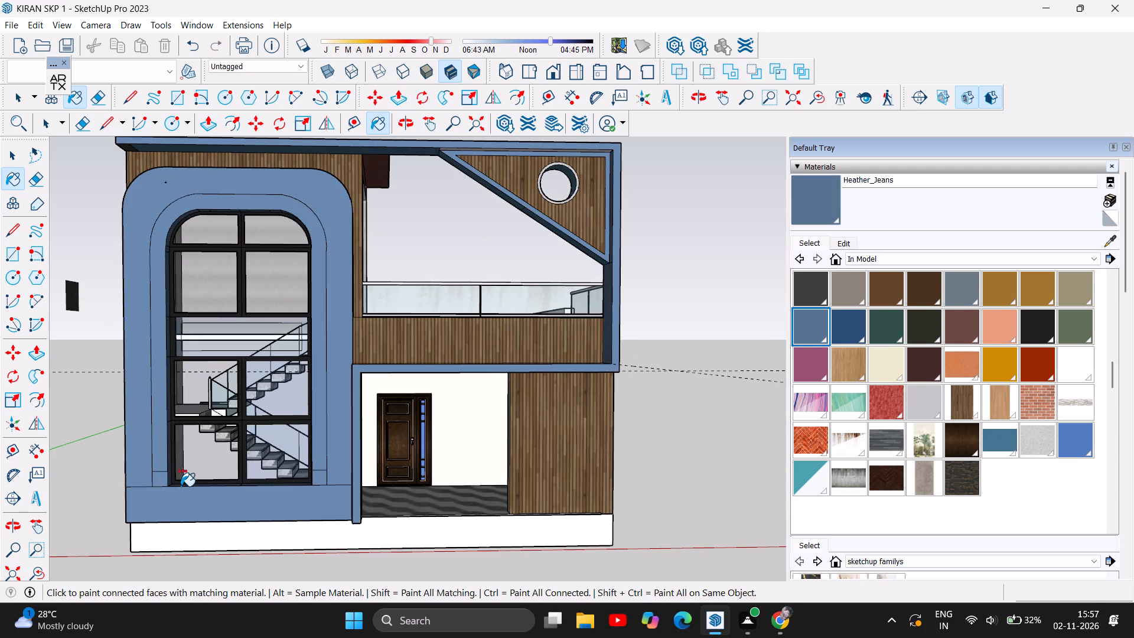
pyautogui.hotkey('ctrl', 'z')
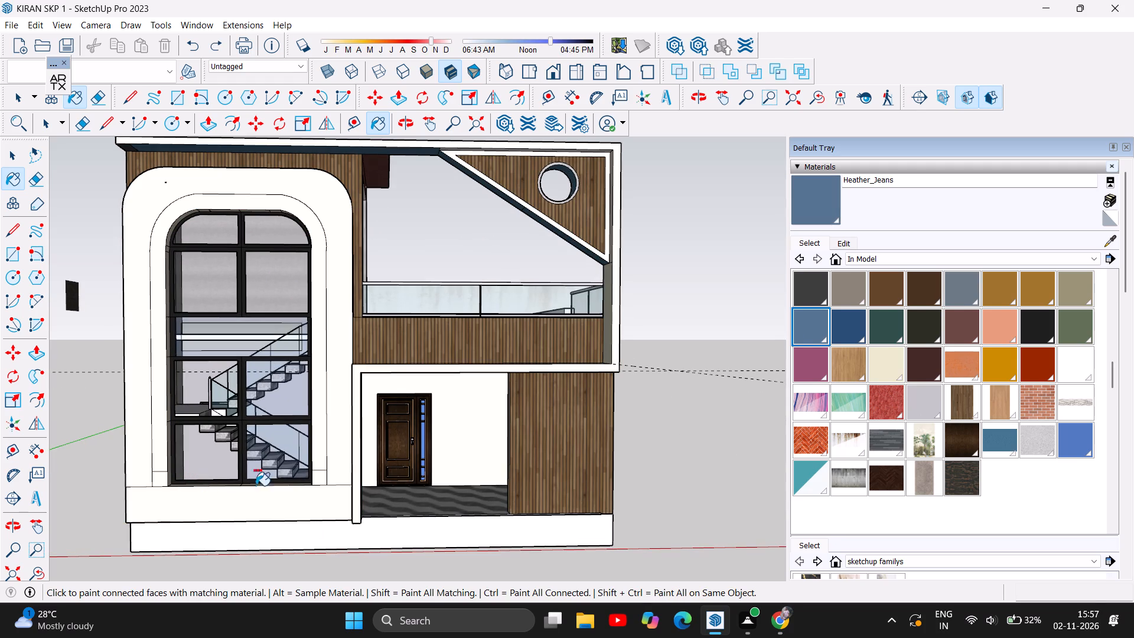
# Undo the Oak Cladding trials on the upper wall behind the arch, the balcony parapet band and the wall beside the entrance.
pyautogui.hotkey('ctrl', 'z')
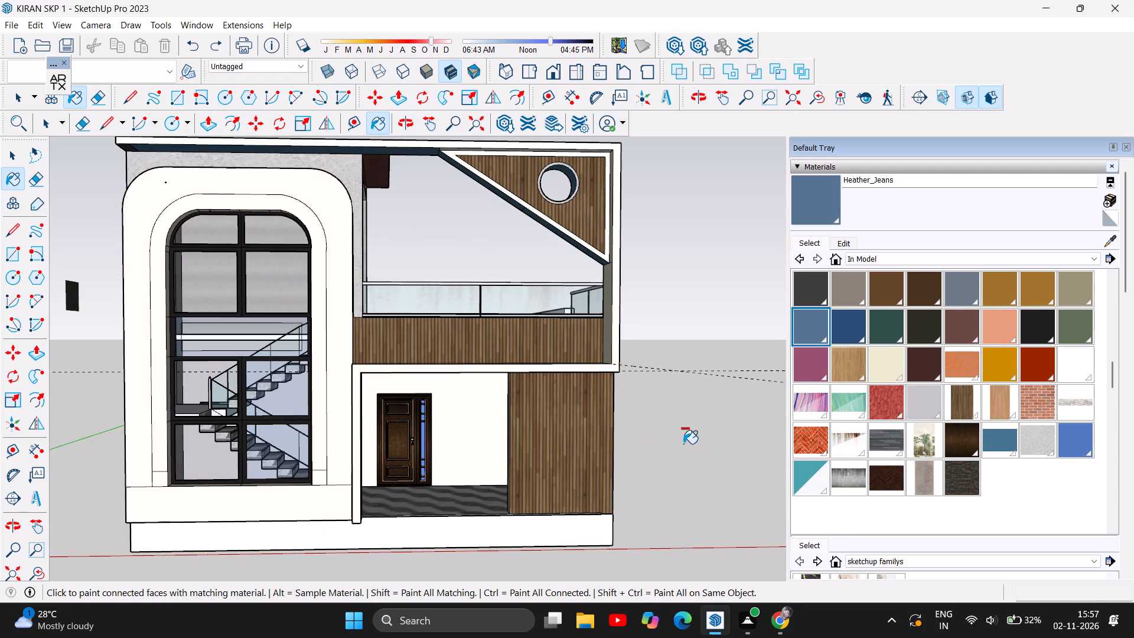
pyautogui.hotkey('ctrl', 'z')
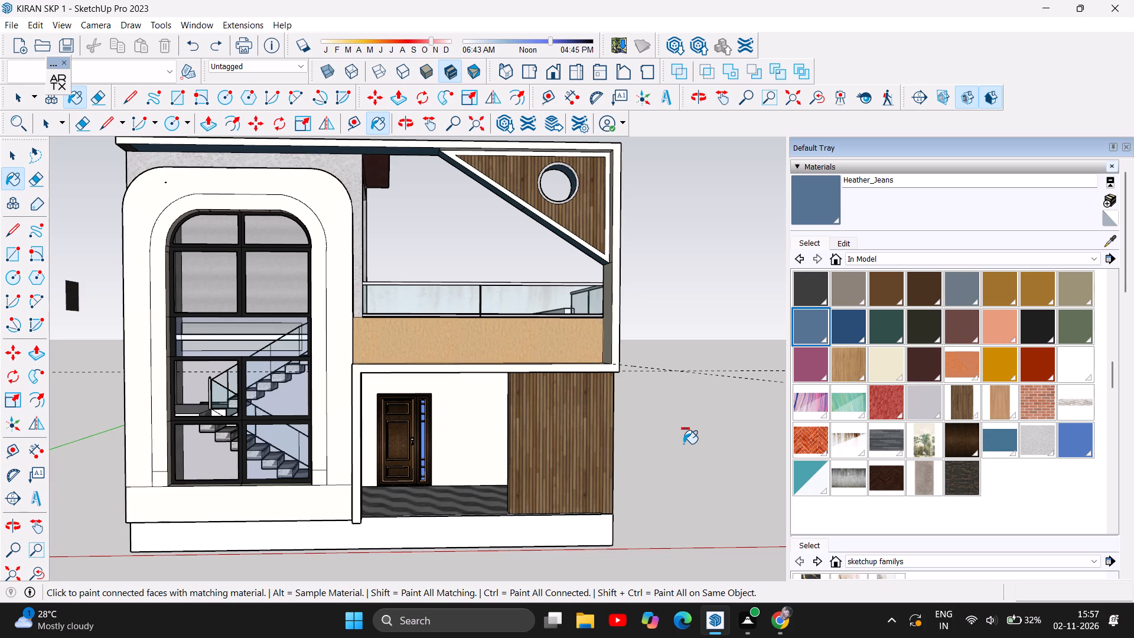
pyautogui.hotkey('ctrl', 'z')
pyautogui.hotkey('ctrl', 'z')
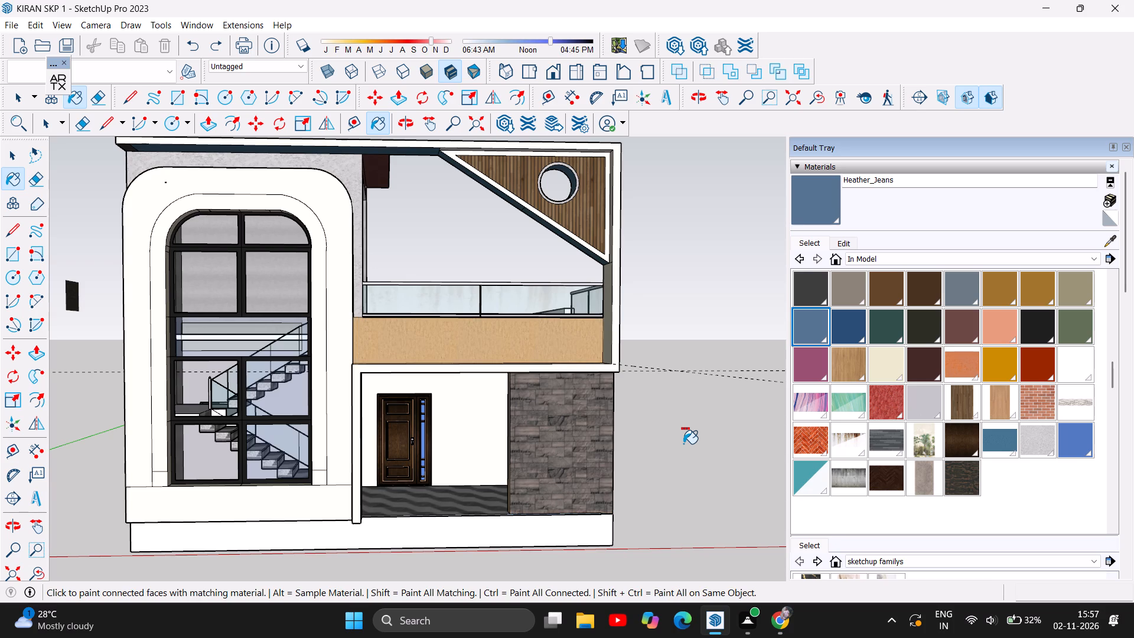
# Undo the wood cladding on the triangular upper panel and the plain light finish on the arched surround and entrance wall.
pyautogui.hotkey('ctrl', 'z')
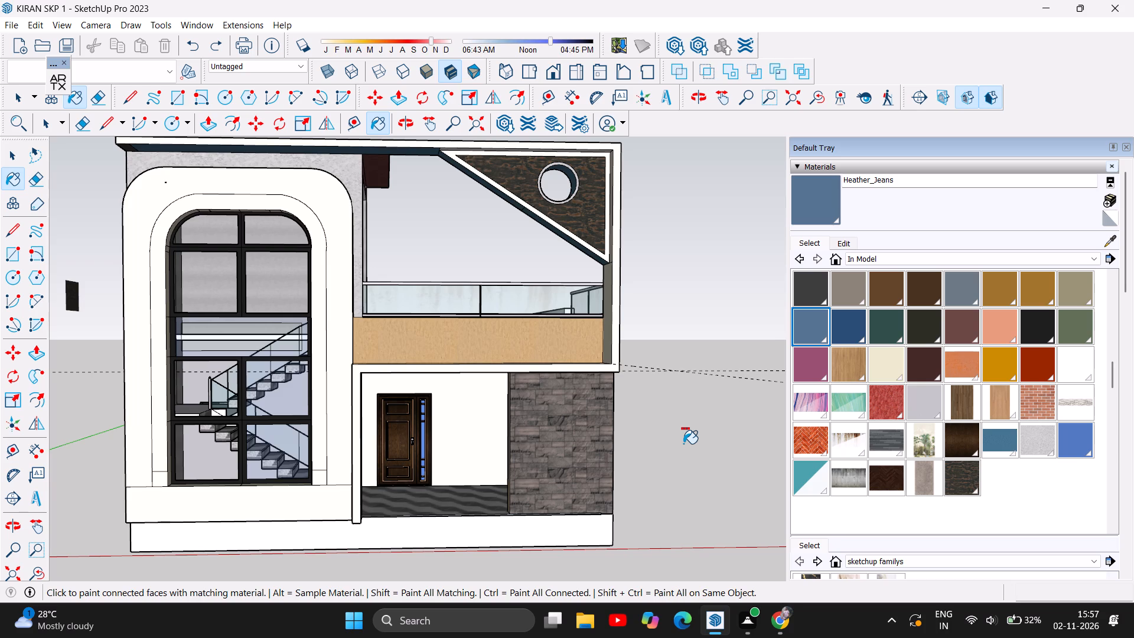
pyautogui.hotkey('ctrl', 'z')
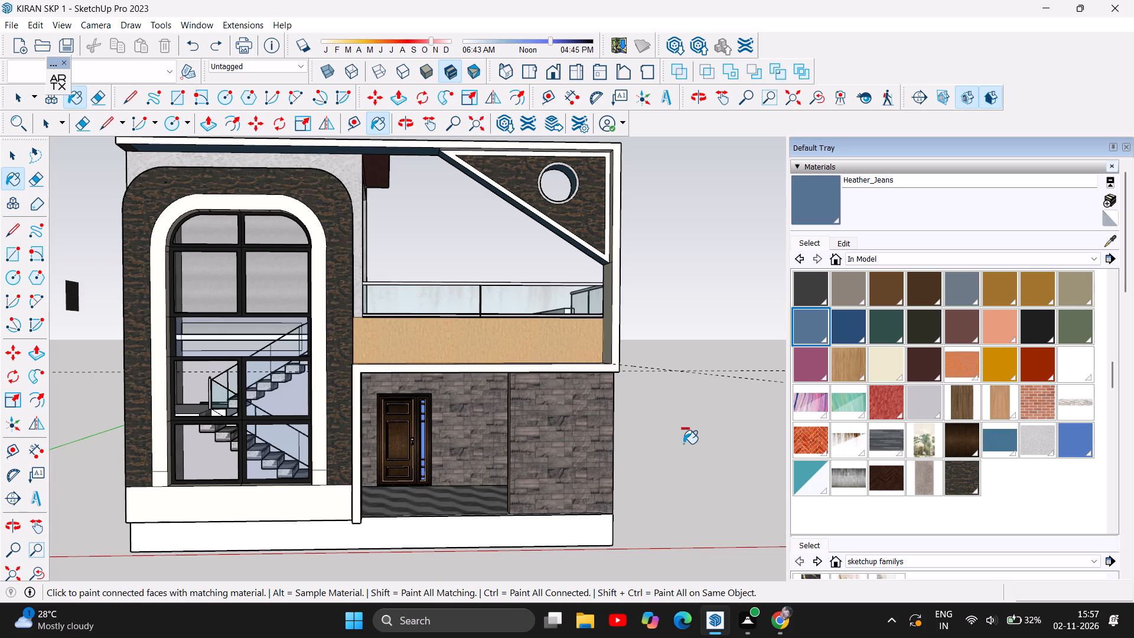
# Examine the dark textured surround and grey stone entrance walls from a distance, at an angle and close up.
pyautogui.scroll(-5, 670, 431)
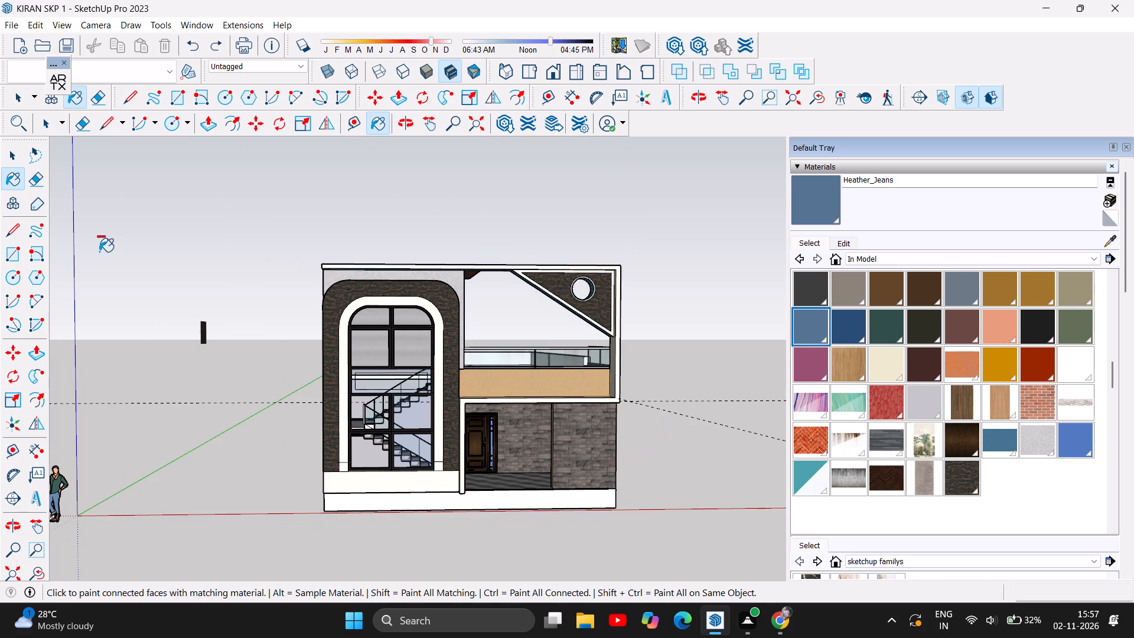
pyautogui.click(408, 132)
pyautogui.moveTo(624, 377); pyautogui.dragTo(509, 353)
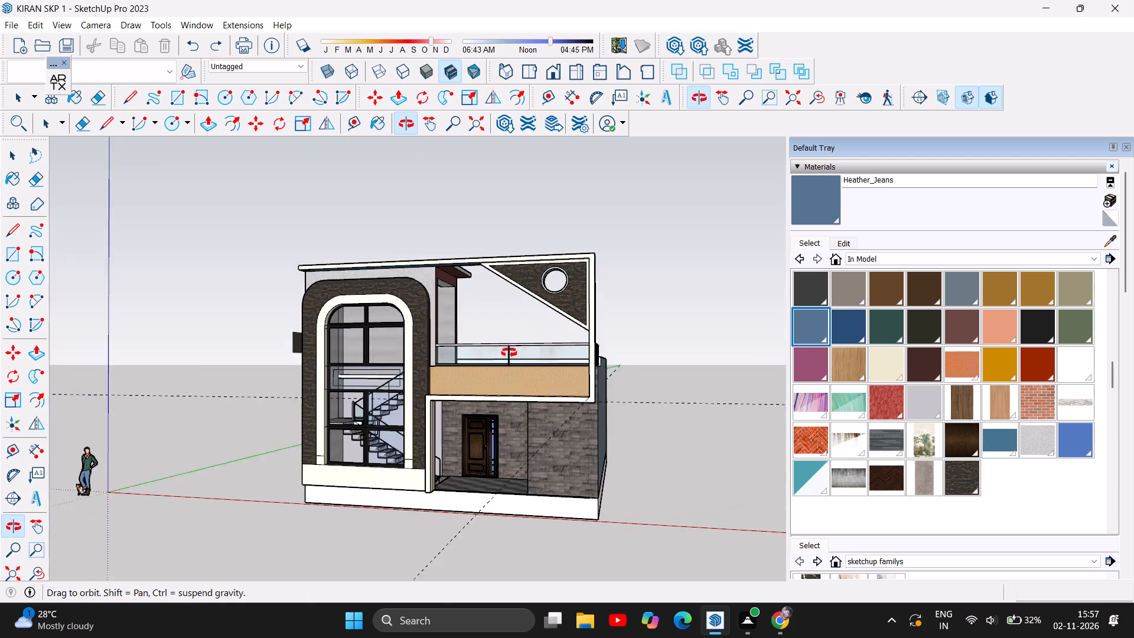
pyautogui.moveTo(509, 353); pyautogui.dragTo(507, 351)
pyautogui.scroll(6, 526, 453)
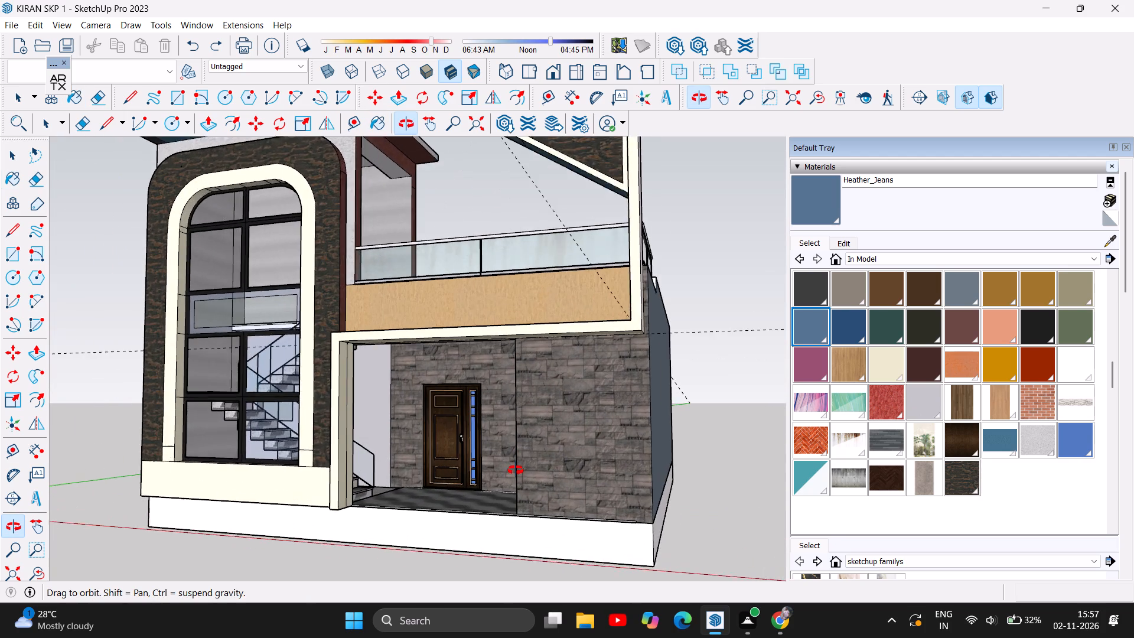
pyautogui.scroll(1, 516, 470)
pyautogui.moveTo(471, 468); pyautogui.dragTo(552, 474)
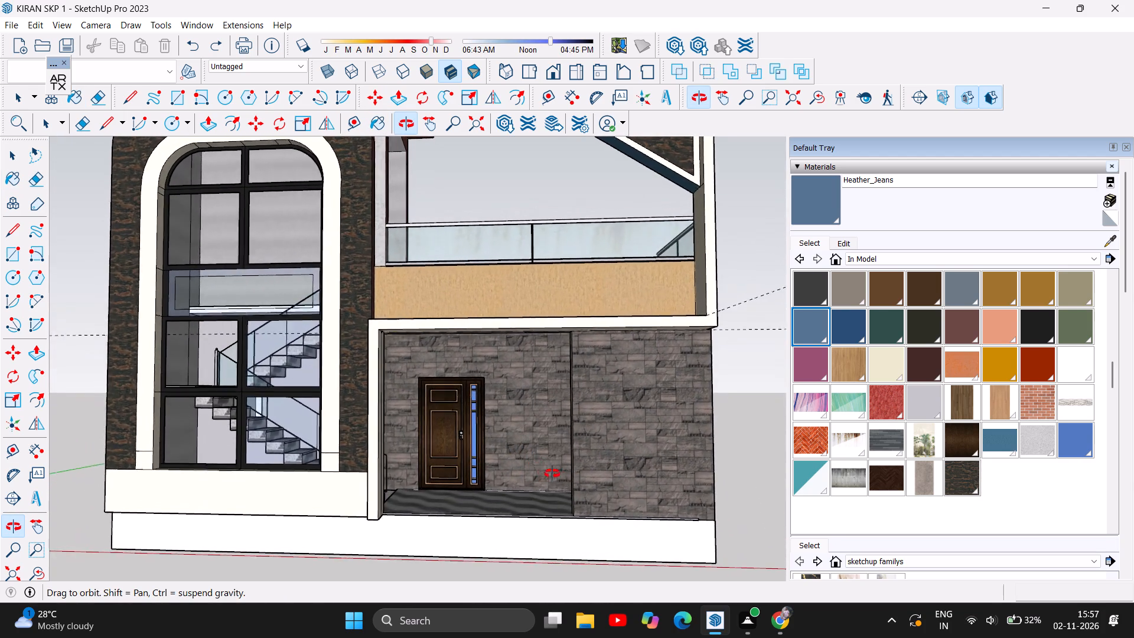
pyautogui.moveTo(552, 474); pyautogui.dragTo(566, 476)
pyautogui.click(10, 26)
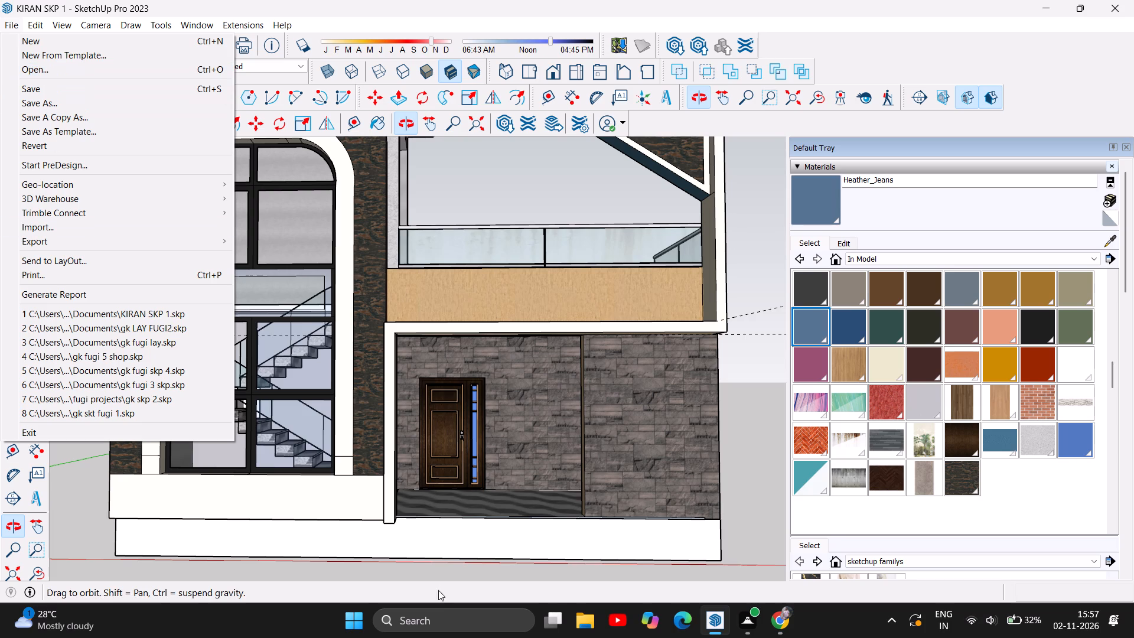
pyautogui.click(750, 467)
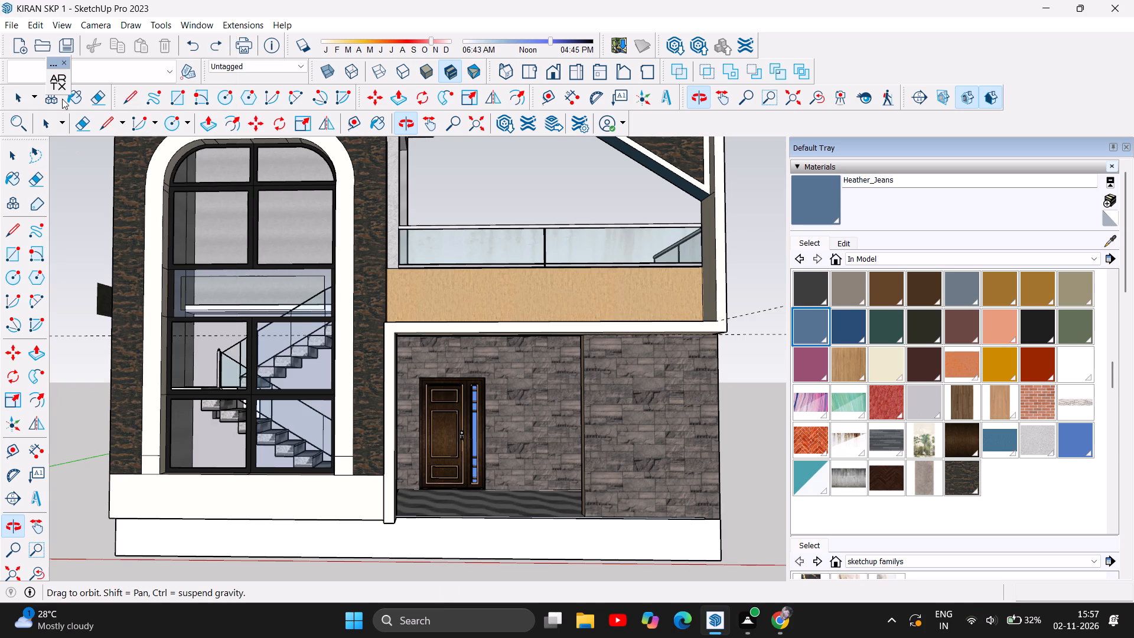
# Open the Architextures texture library and filter it to the Stone category.
pyautogui.click(53, 76)
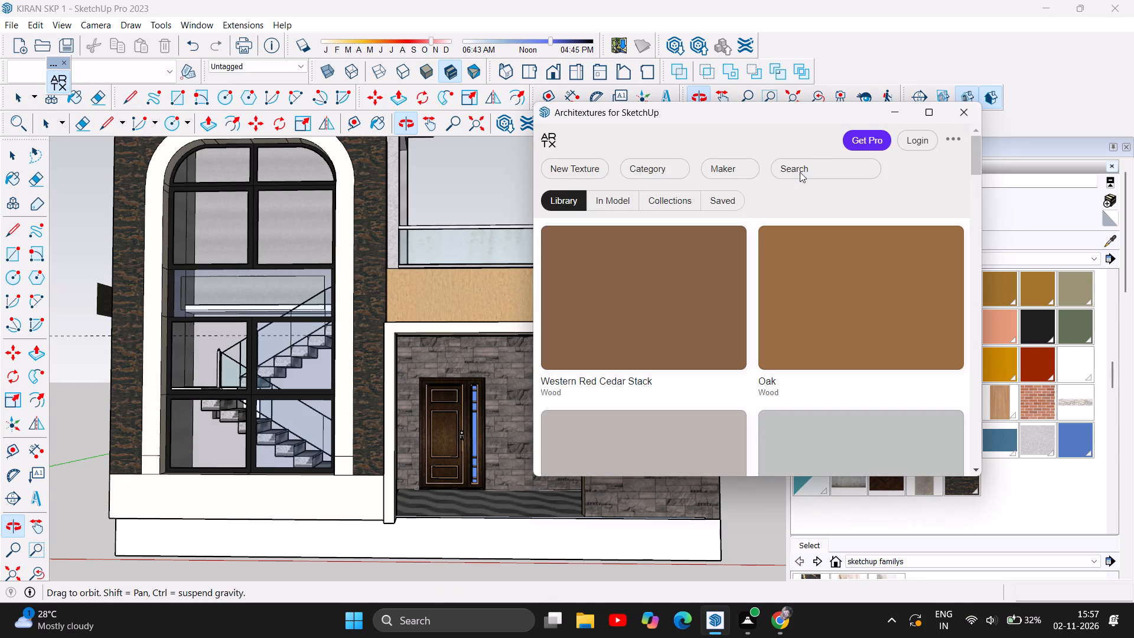
pyautogui.click(662, 171)
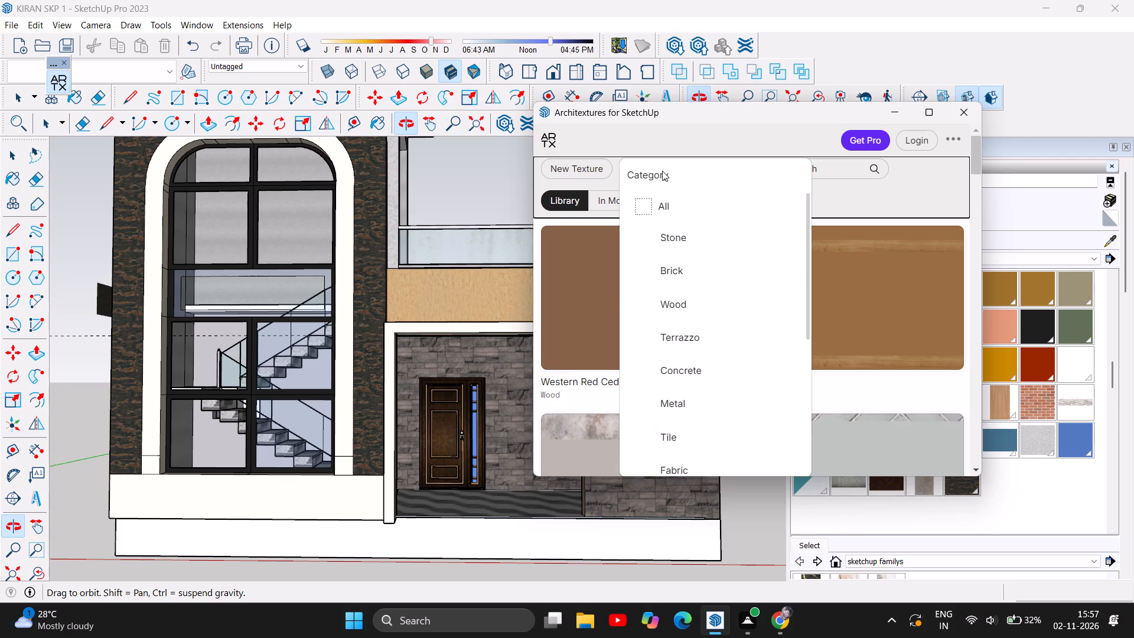
pyautogui.click(677, 240)
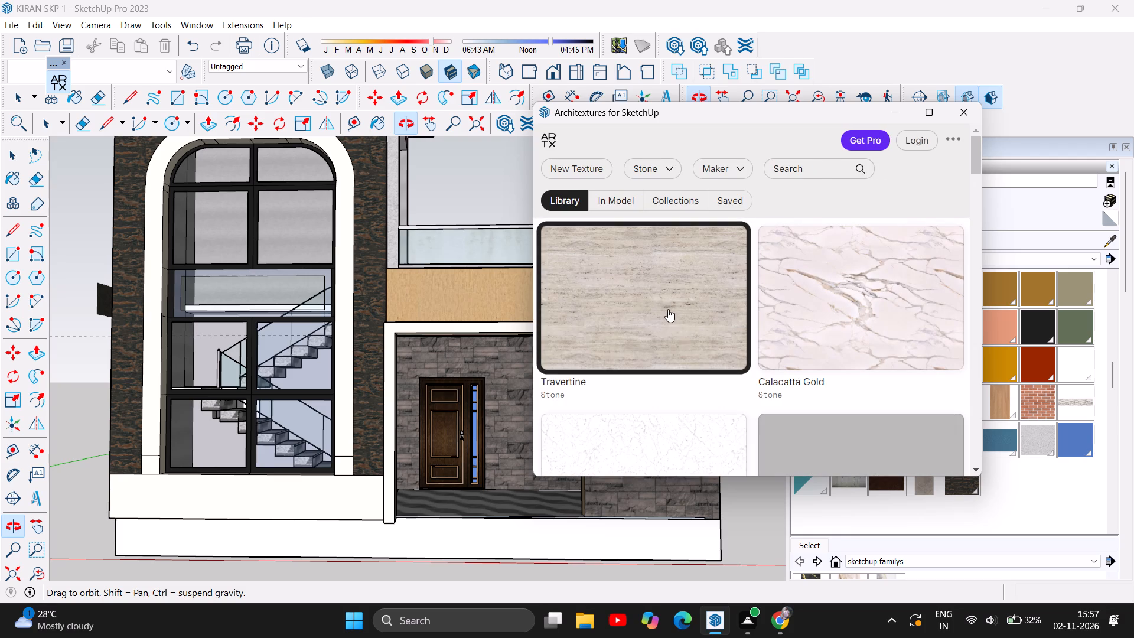
# Look through the first batch of stone textures for a suitable facade cladding.
pyautogui.scroll(-6, 708, 377)
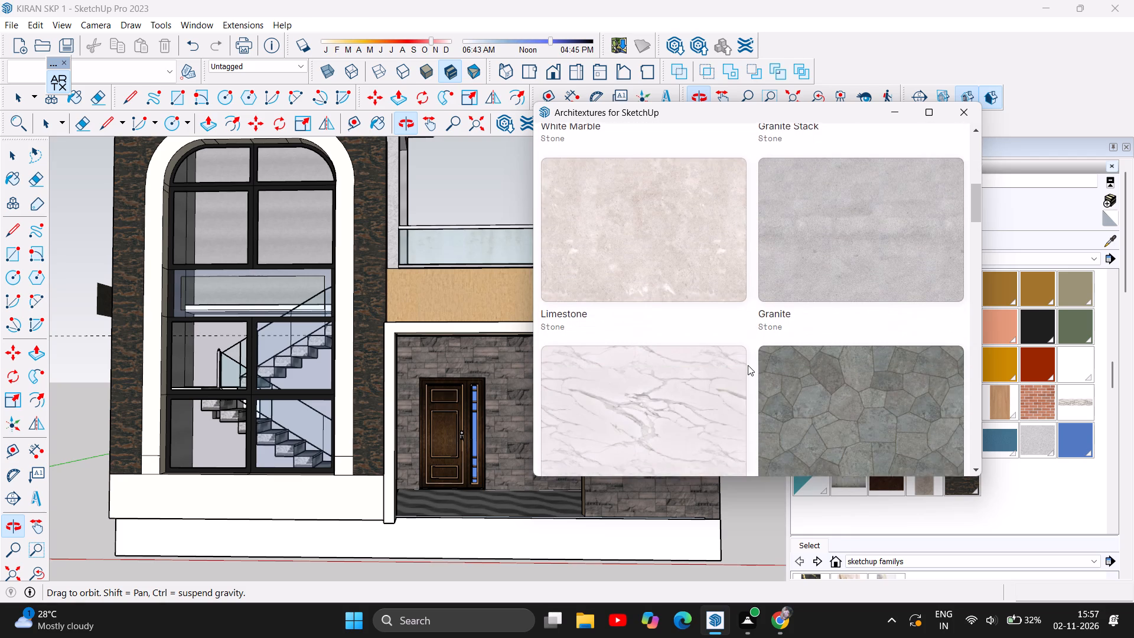
pyautogui.scroll(-2, 748, 365)
pyautogui.scroll(-5, 798, 337)
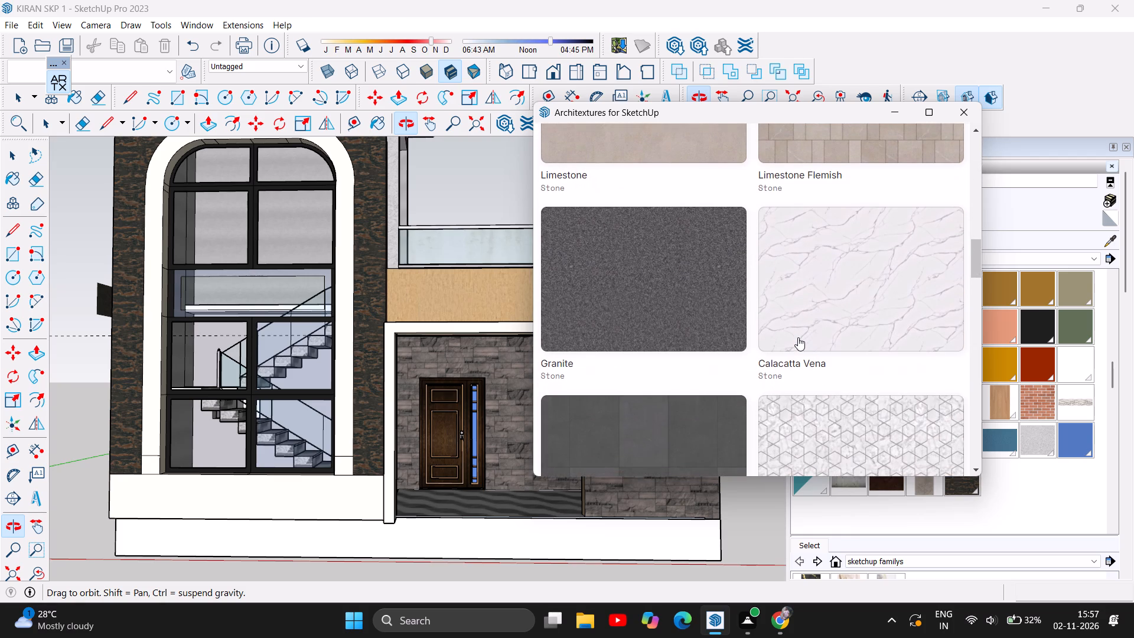
pyautogui.scroll(-7, 798, 337)
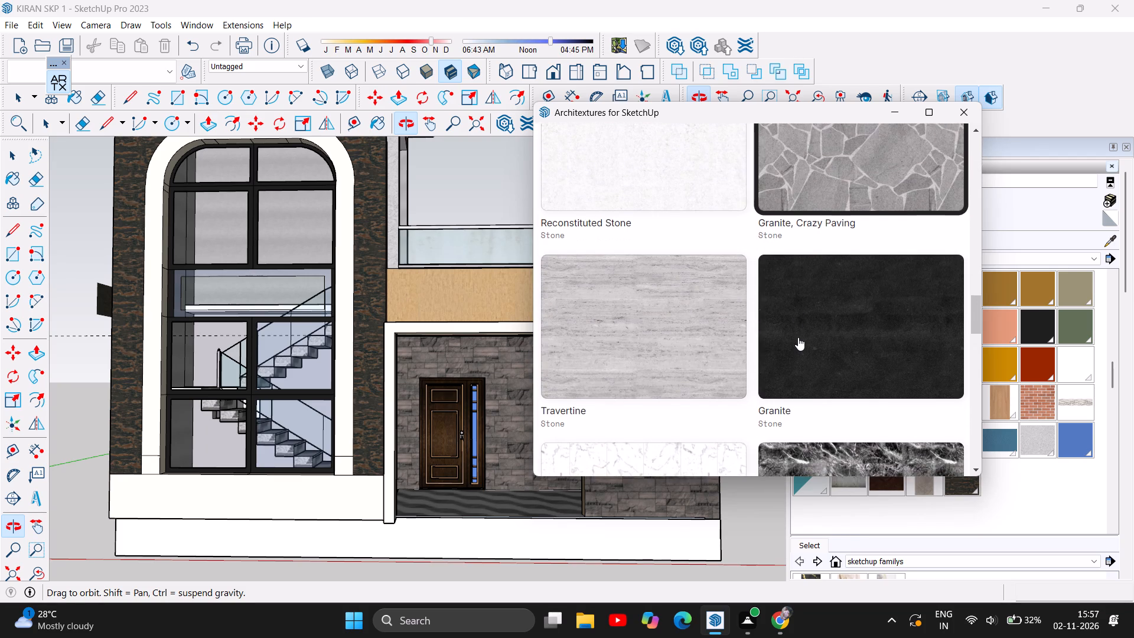
pyautogui.scroll(-6, 798, 337)
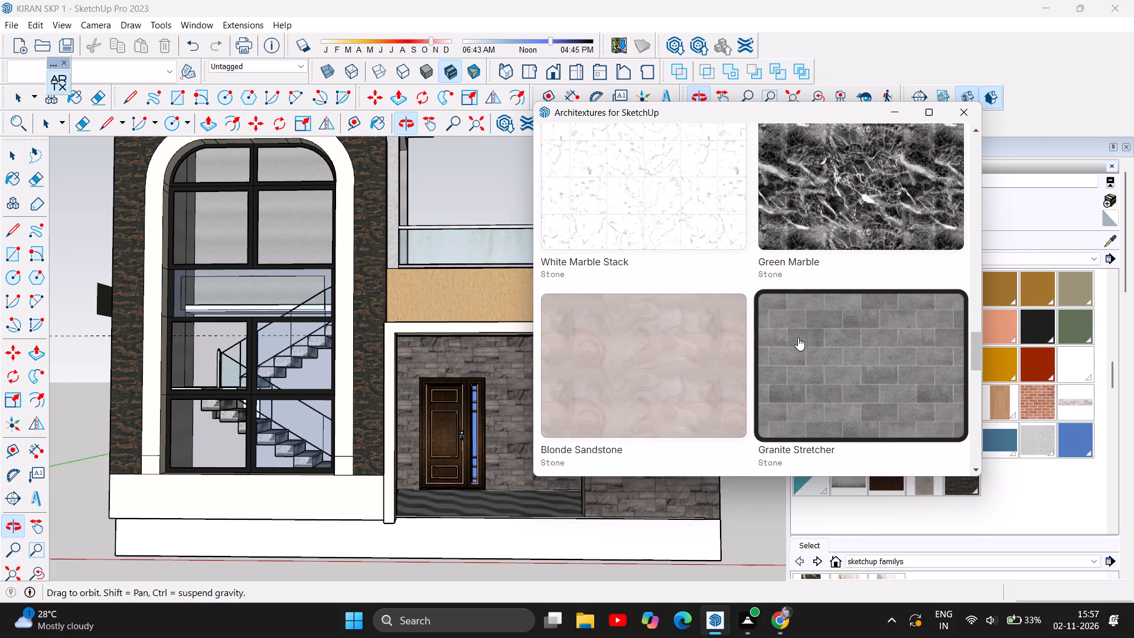
pyautogui.scroll(-3, 798, 337)
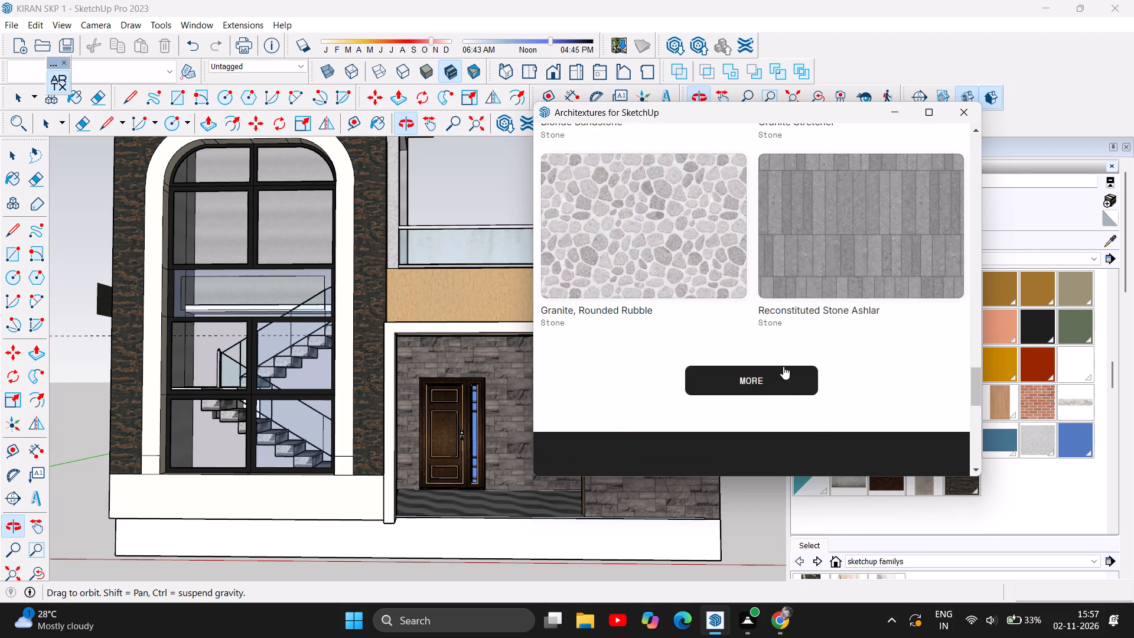
# Load more stone textures and look through the second batch for a facade cladding.
pyautogui.click(781, 382)
pyautogui.scroll(-2, 781, 376)
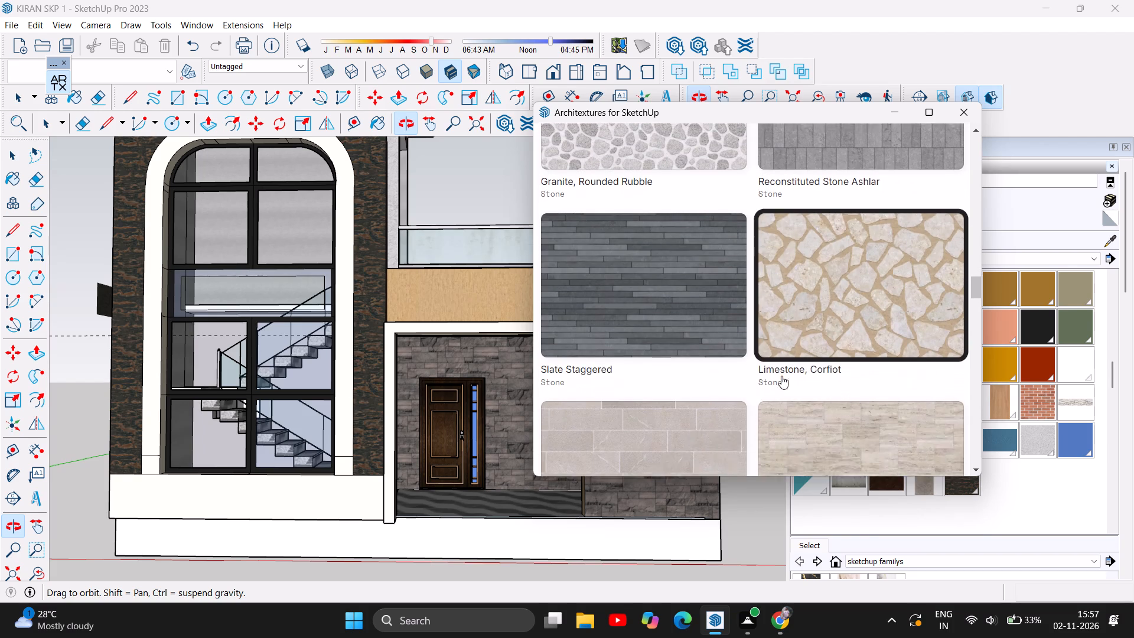
pyautogui.scroll(-7, 781, 376)
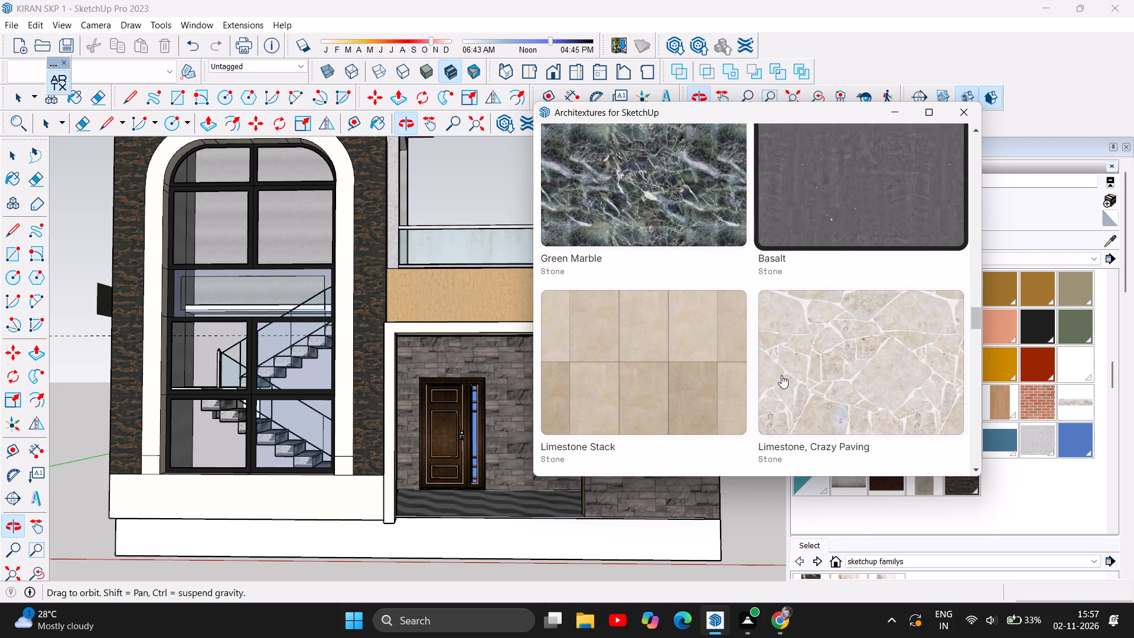
pyautogui.scroll(-6, 781, 375)
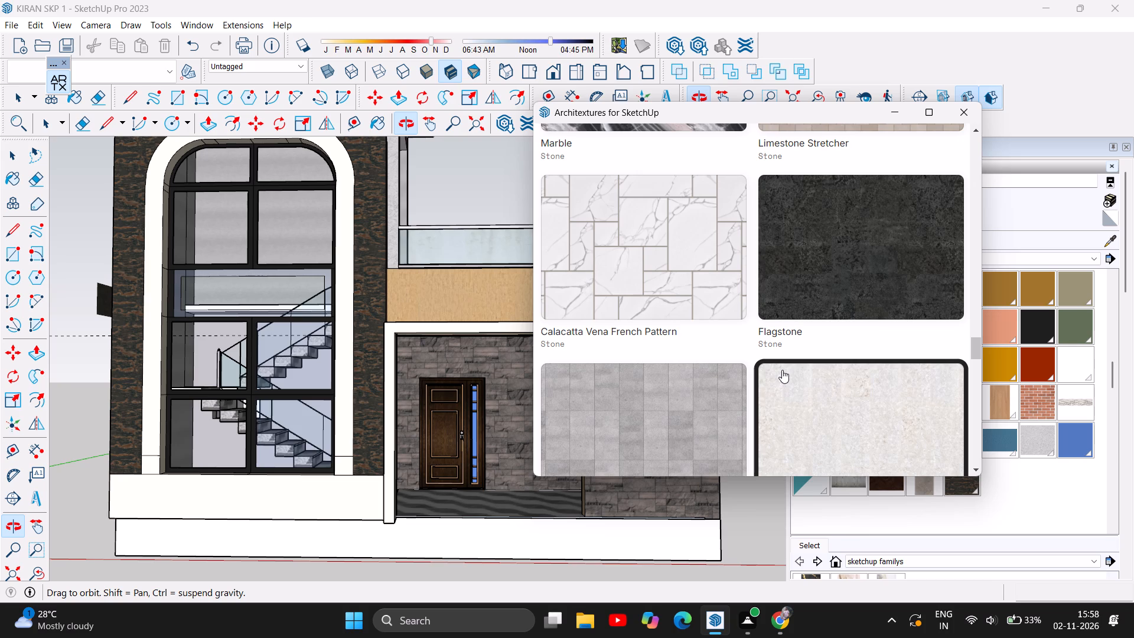
pyautogui.scroll(-3, 861, 387)
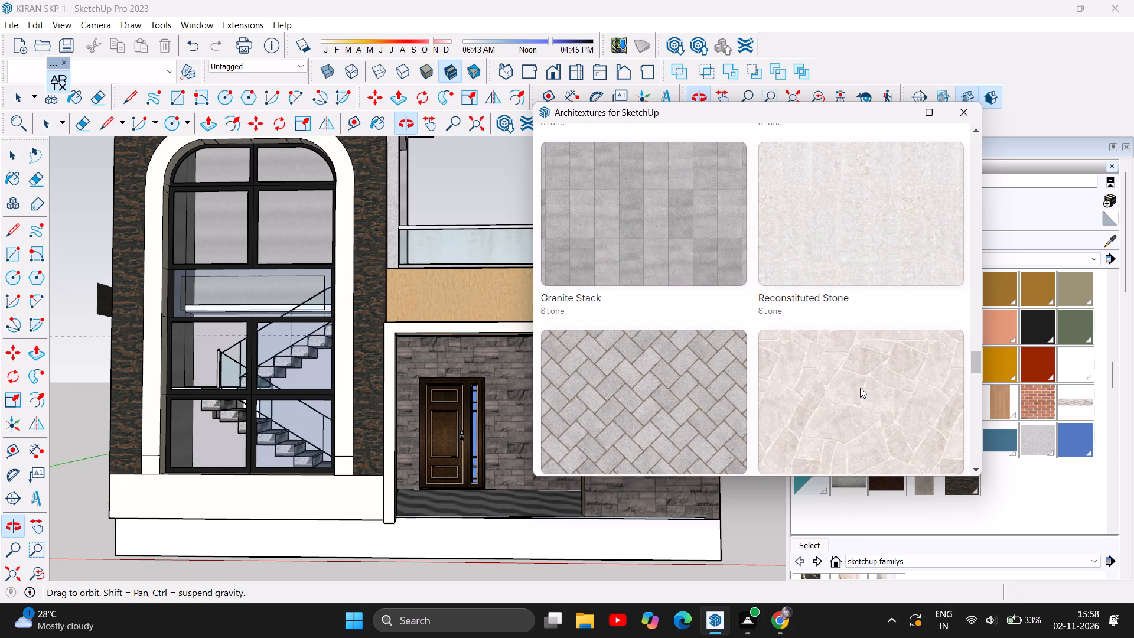
pyautogui.scroll(-5, 860, 388)
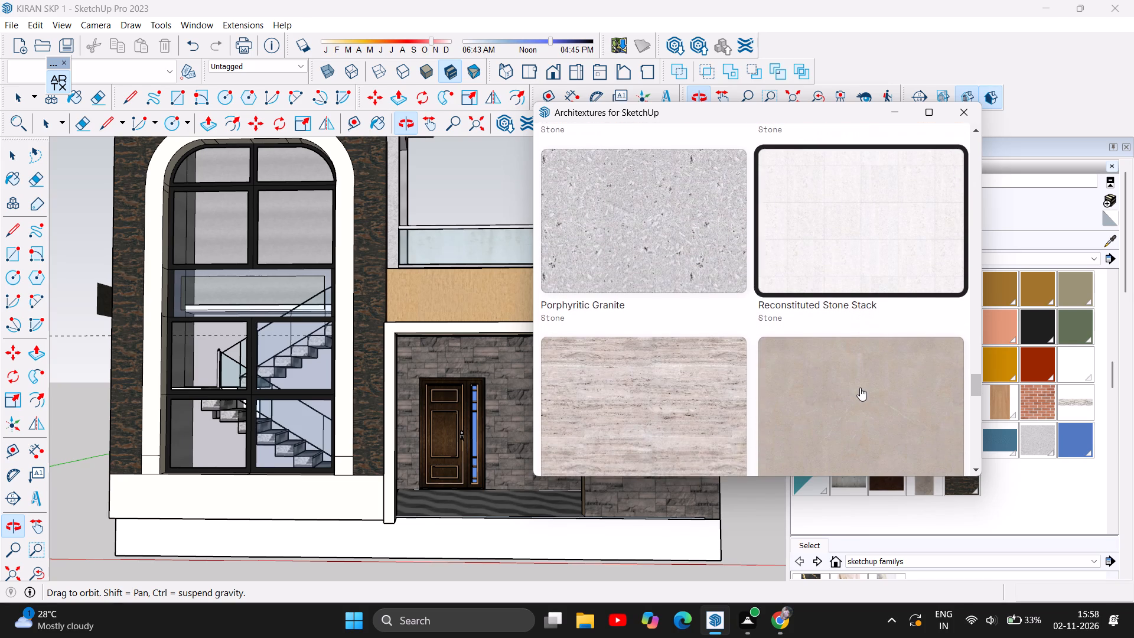
pyautogui.scroll(-3, 860, 388)
pyautogui.scroll(1, 860, 388)
pyautogui.scroll(-3, 860, 388)
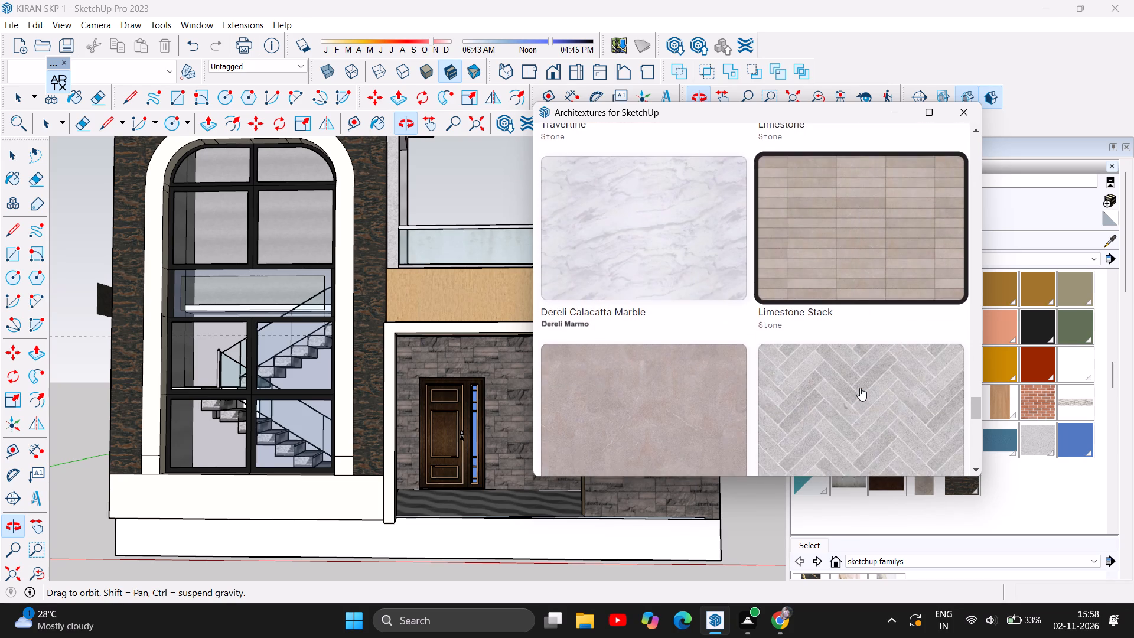
pyautogui.scroll(-4, 860, 388)
# Load another batch of stone textures and compare the granite, marble, limestone and flagstone options.
pyautogui.click(766, 281)
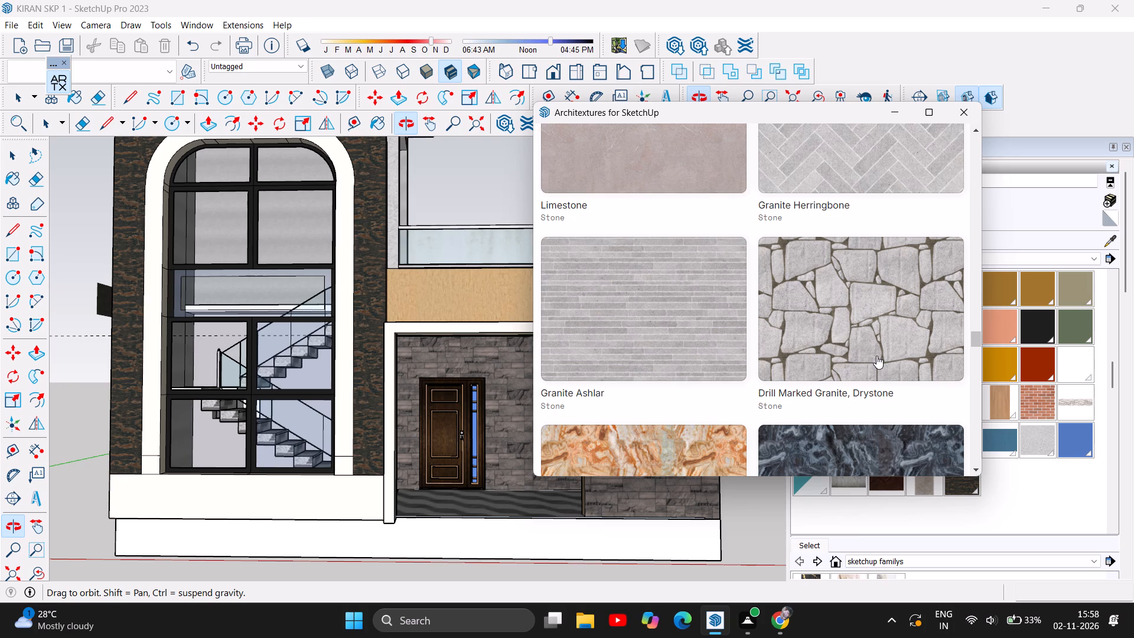
pyautogui.scroll(-3, 877, 355)
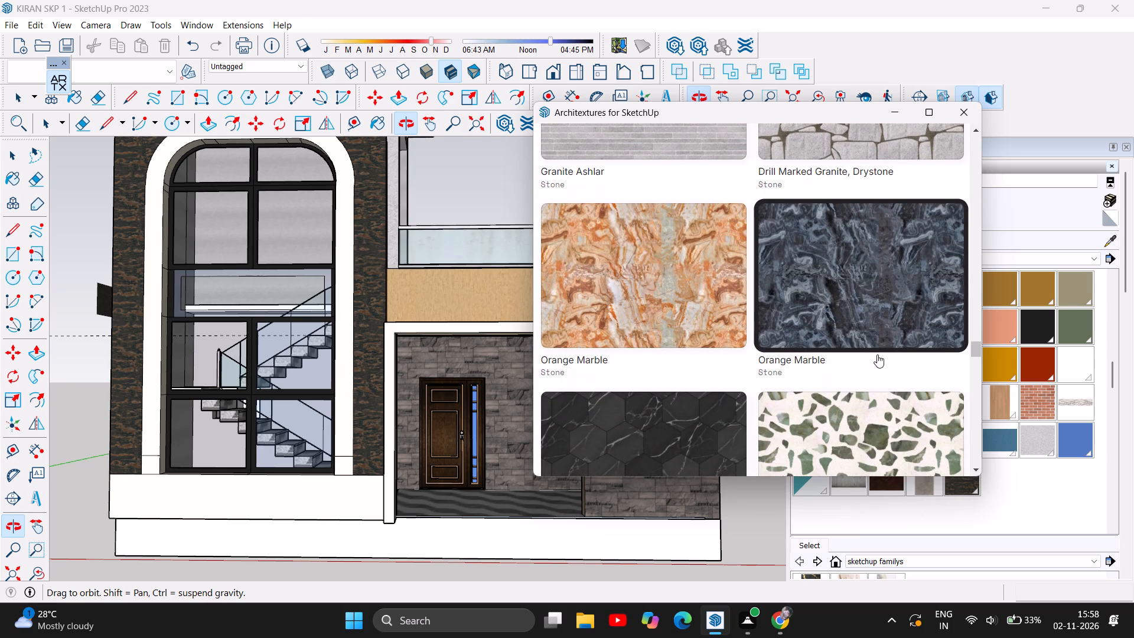
pyautogui.scroll(-2, 877, 349)
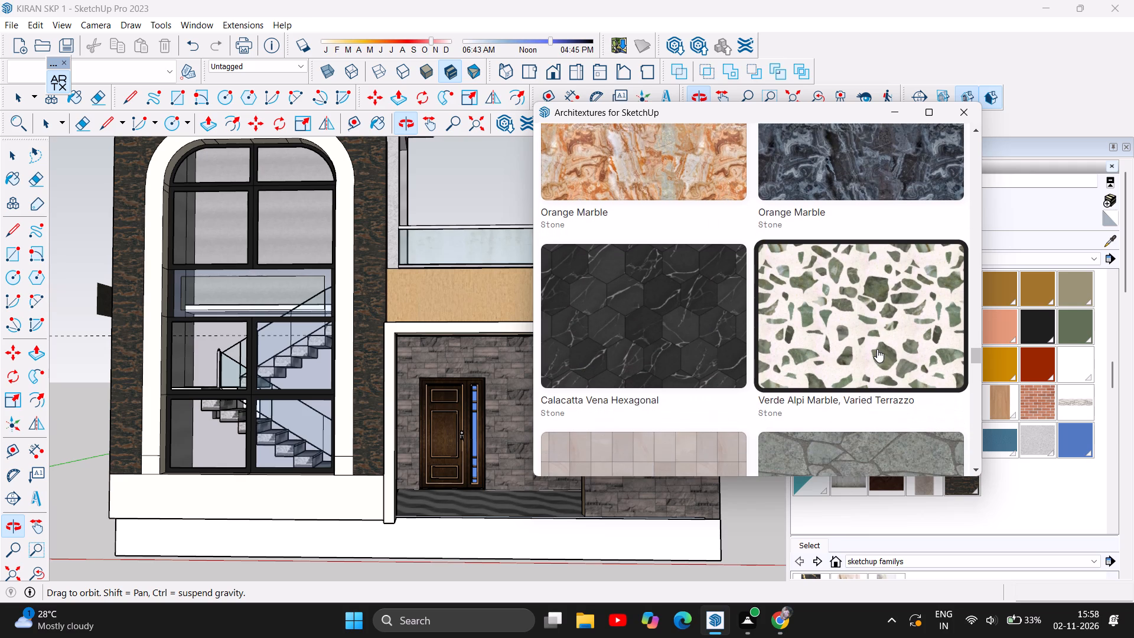
pyautogui.scroll(-5, 877, 349)
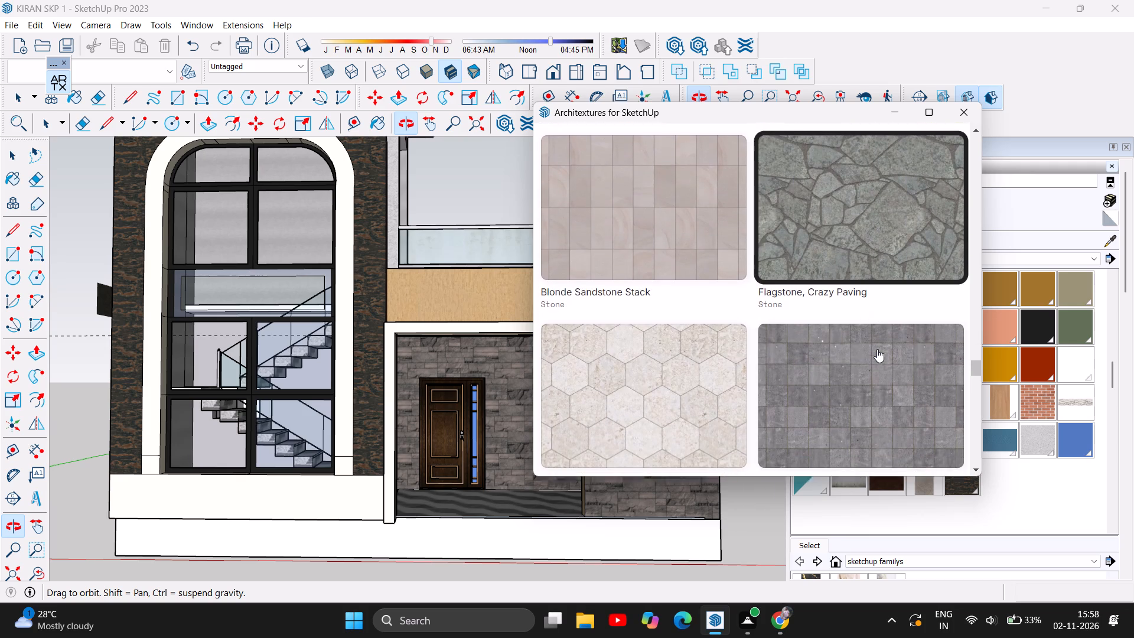
pyautogui.scroll(-4, 877, 349)
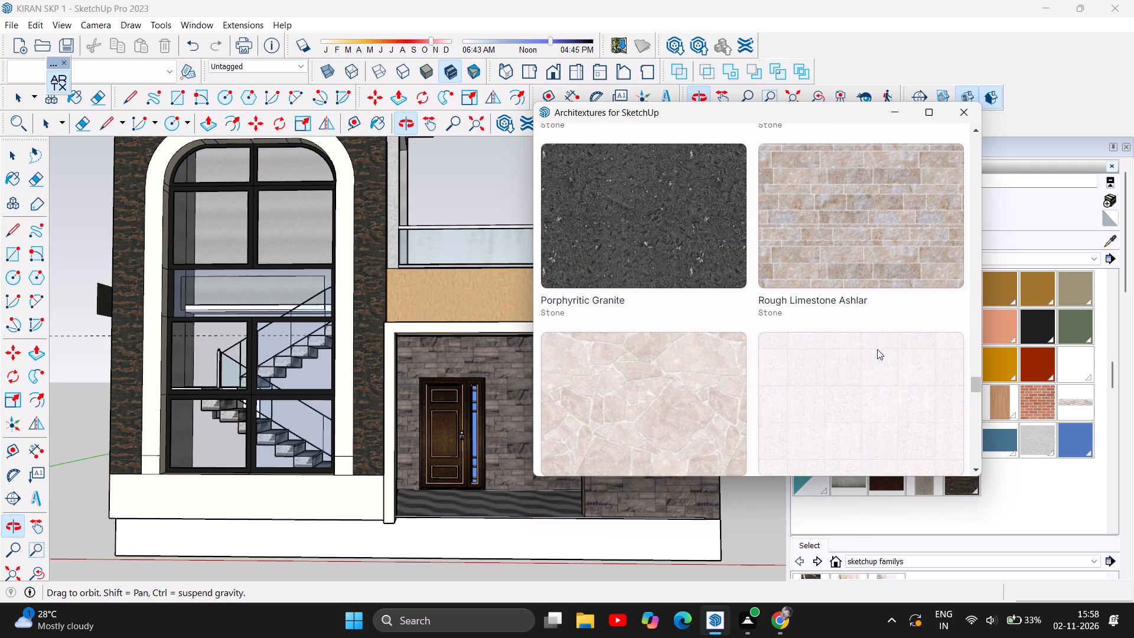
pyautogui.scroll(-6, 877, 349)
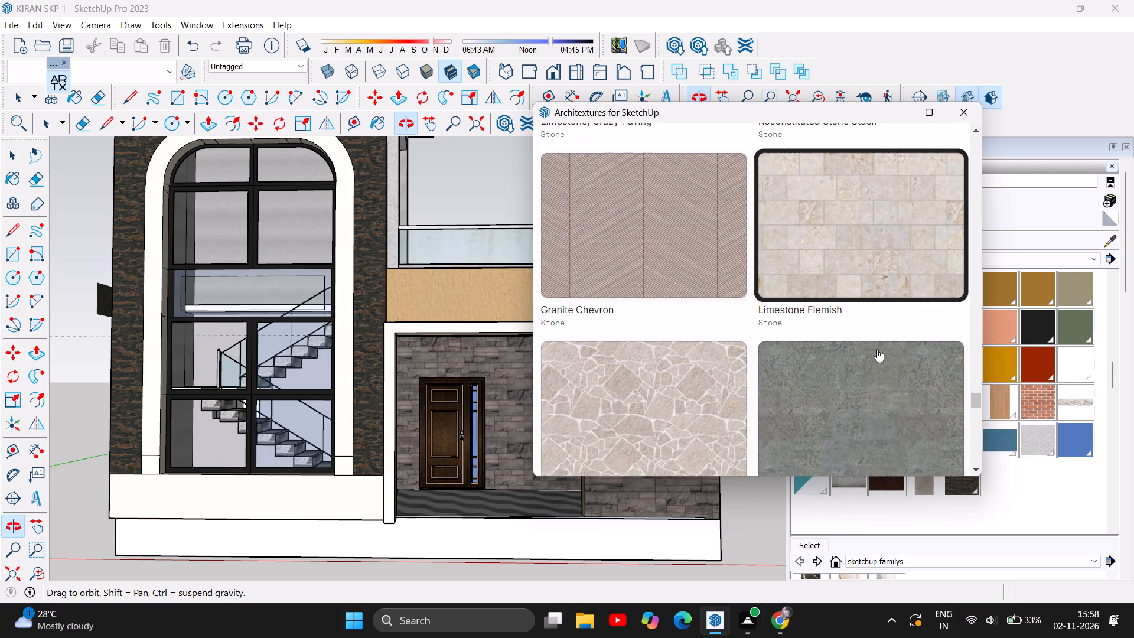
pyautogui.scroll(-6, 877, 349)
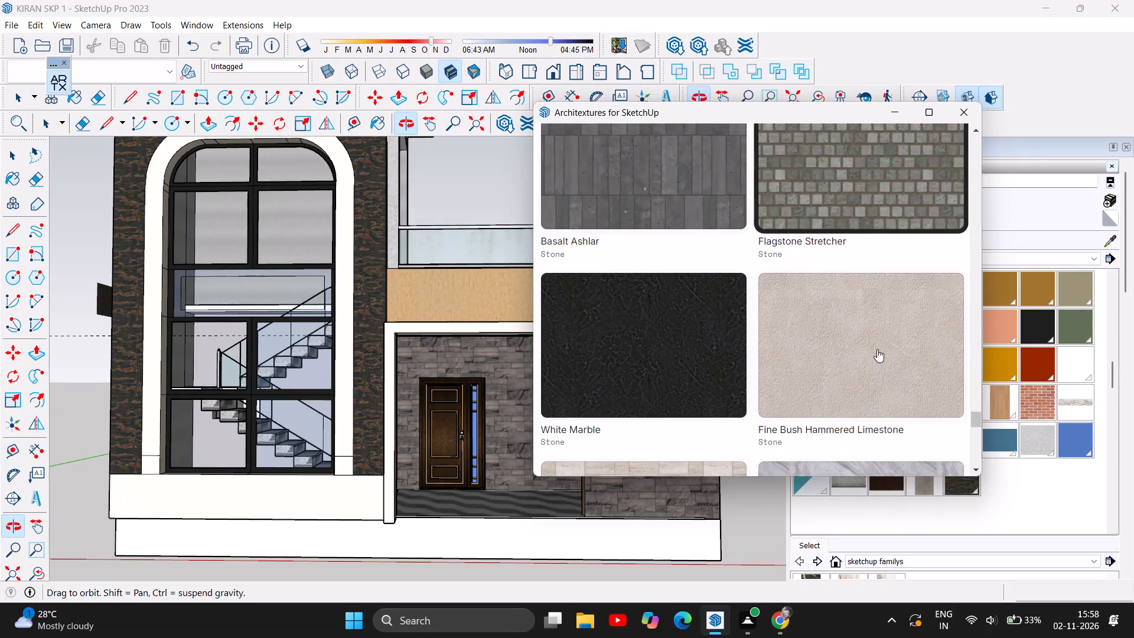
pyautogui.scroll(-2, 877, 349)
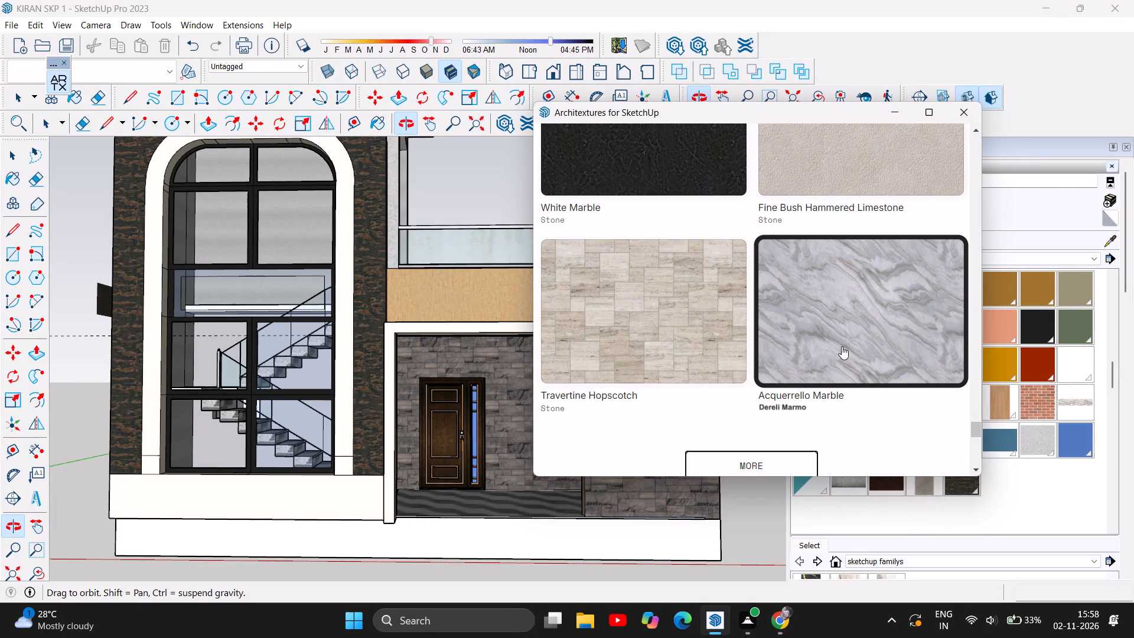
pyautogui.scroll(2, 841, 346)
pyautogui.scroll(-2, 841, 346)
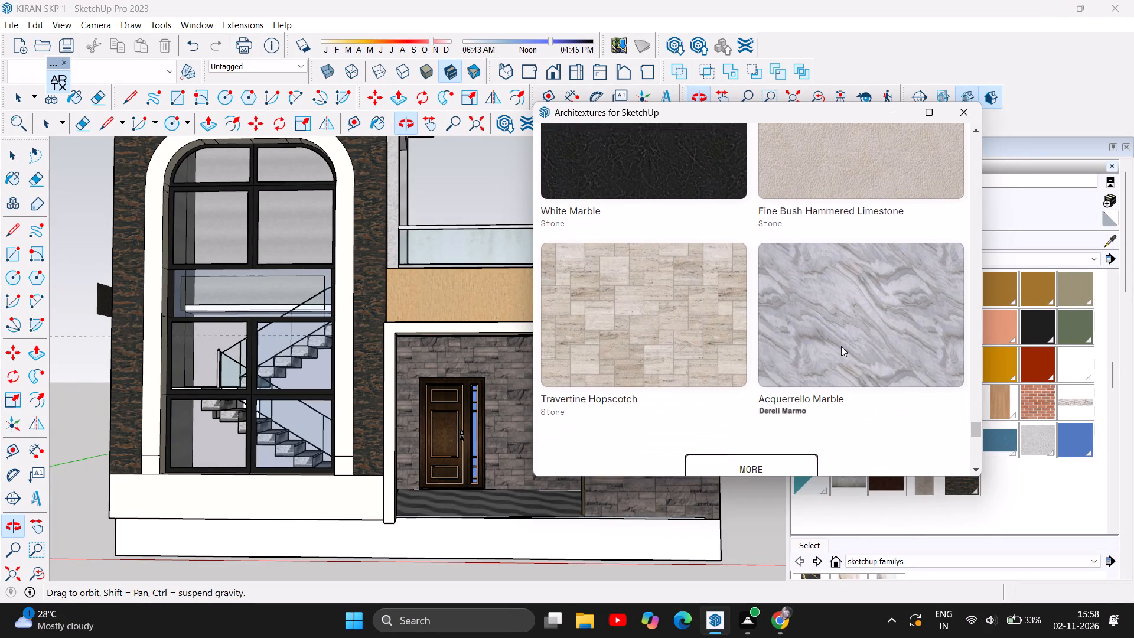
pyautogui.scroll(-1, 841, 346)
# Load another batch of stone textures and look through the limestone, granite, marble and basalt patterns for a facade cladding.
pyautogui.click(760, 378)
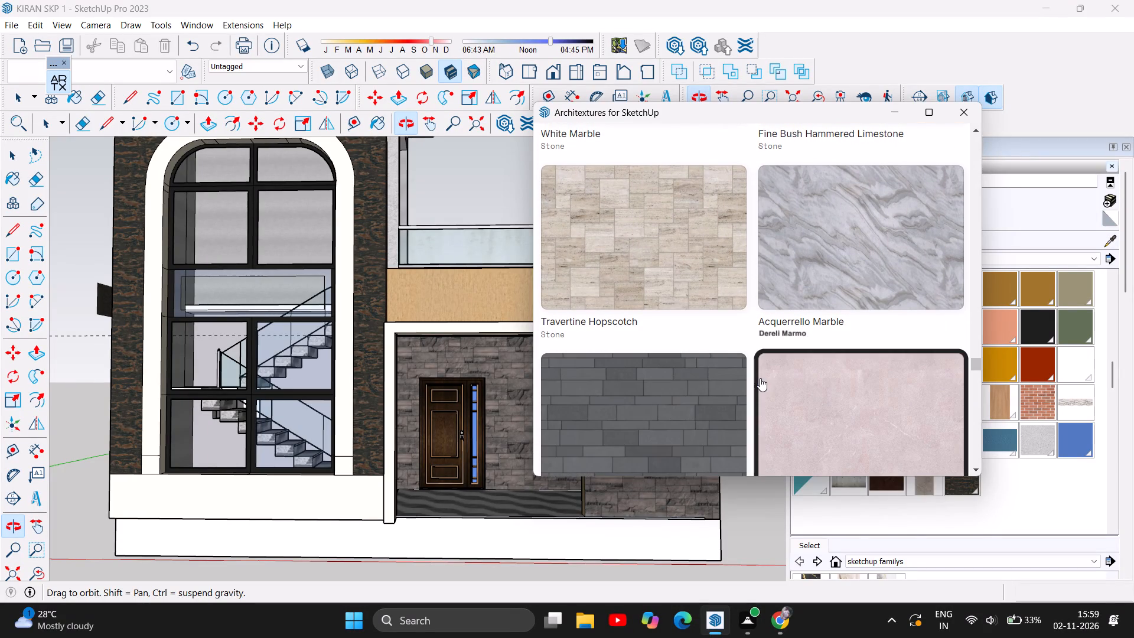
pyautogui.scroll(-8, 760, 378)
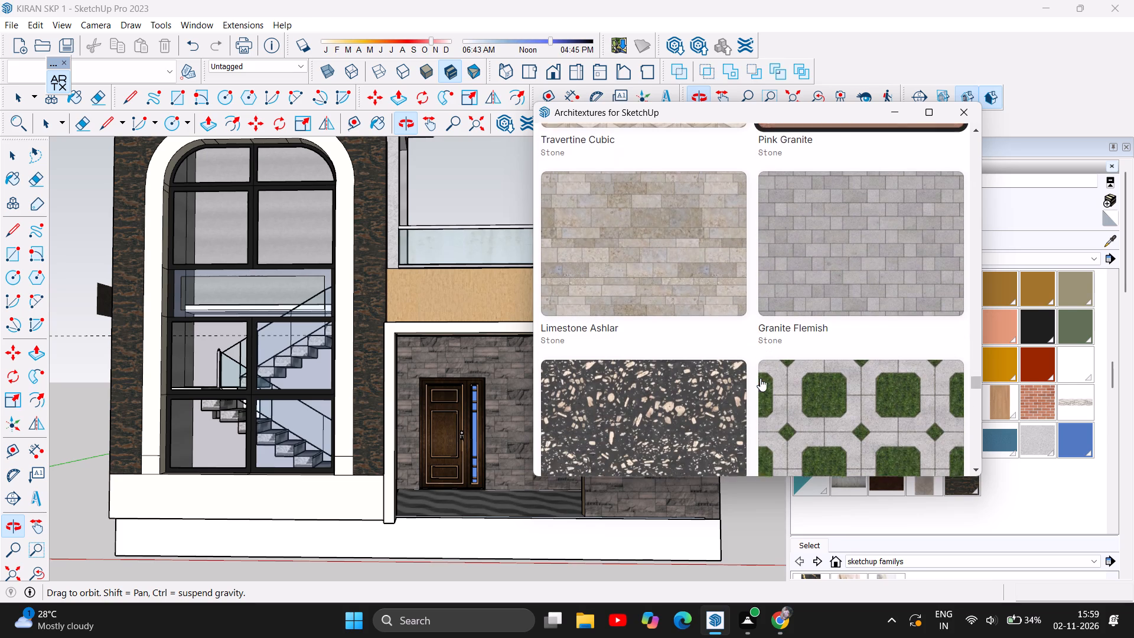
pyautogui.scroll(-4, 760, 378)
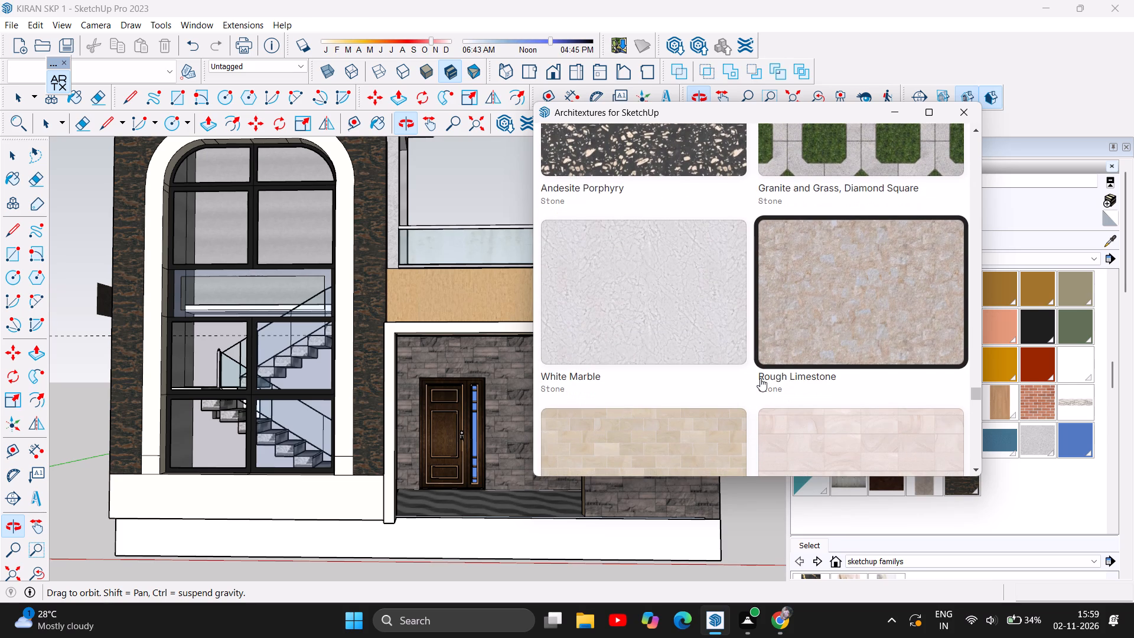
pyautogui.scroll(-7, 760, 378)
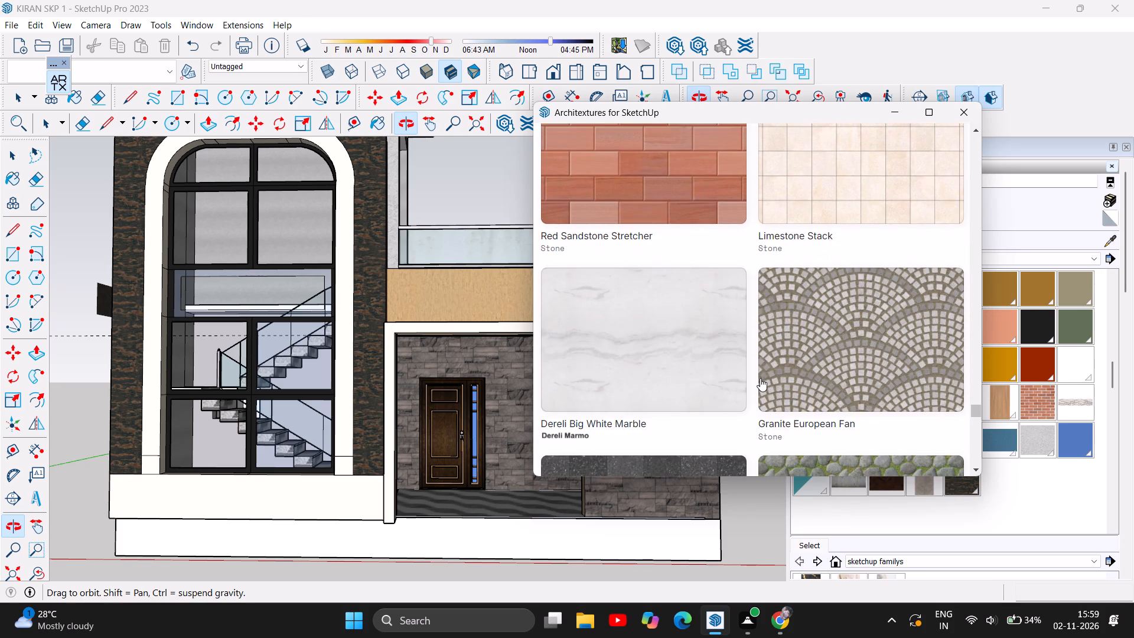
pyautogui.scroll(-8, 760, 378)
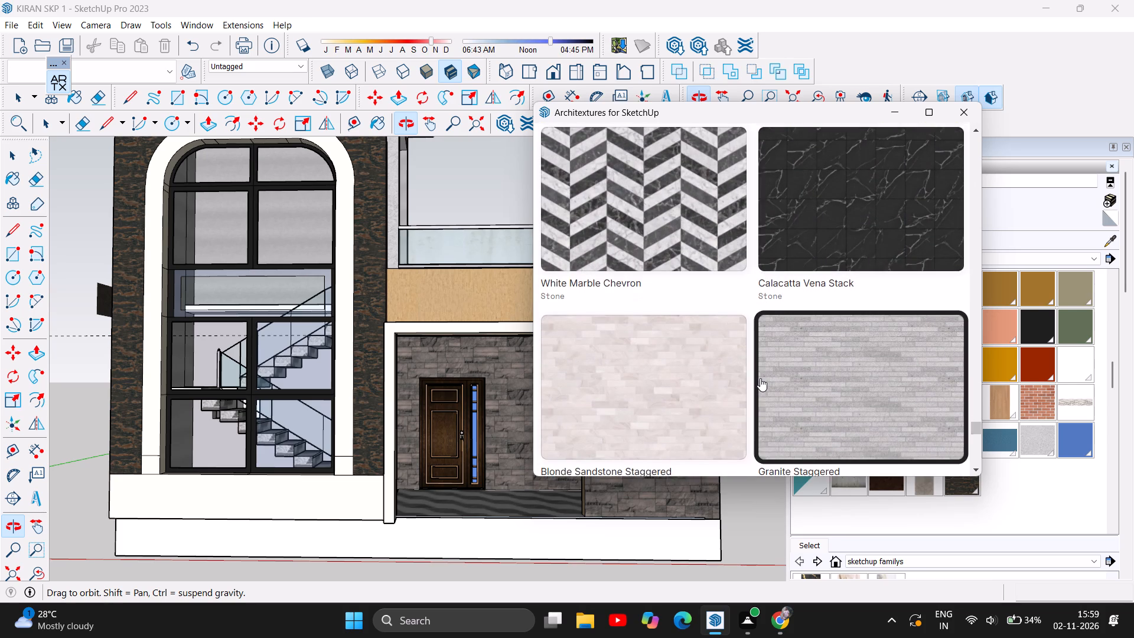
pyautogui.scroll(-5, 760, 378)
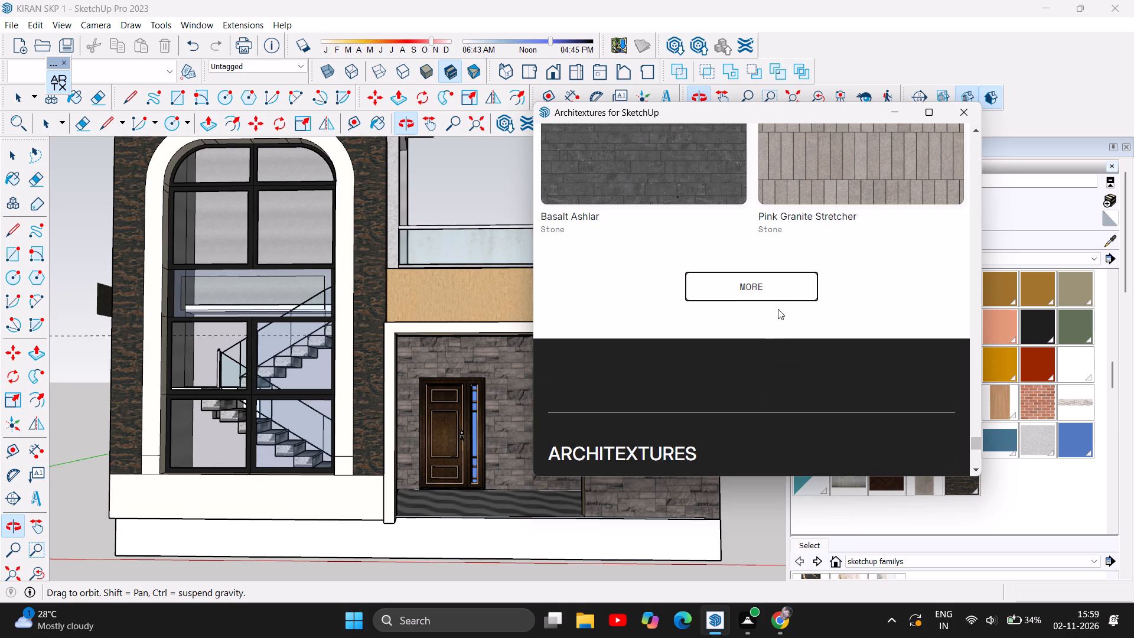
# Load more stone textures, import the black Limestone Staggered texture into the model, and return to the library.
pyautogui.click(783, 287)
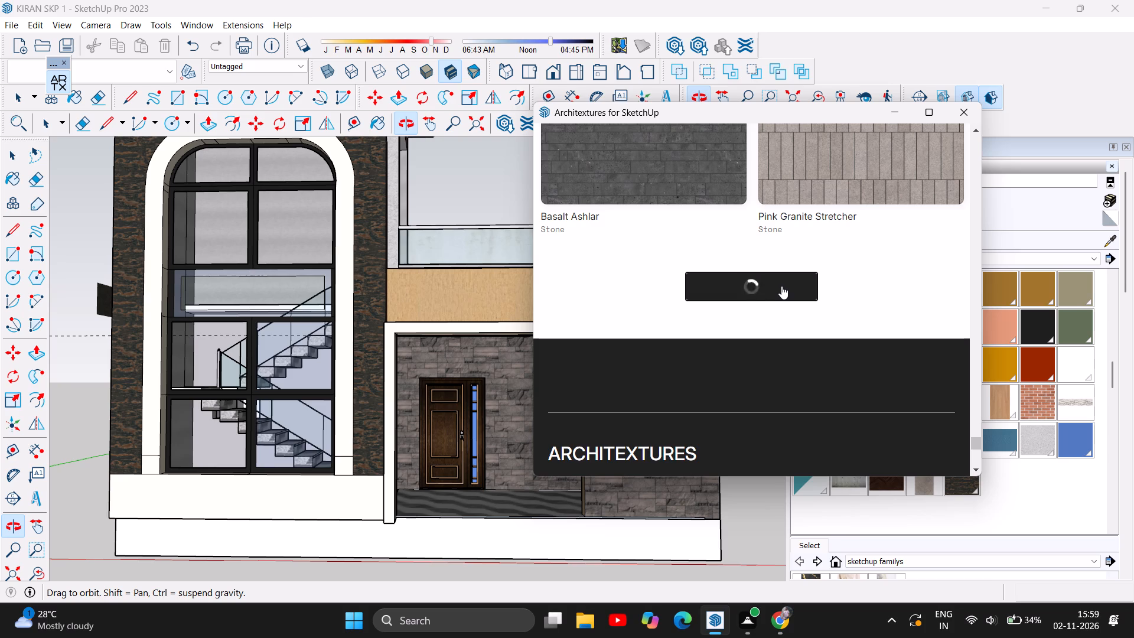
pyautogui.scroll(-1, 781, 286)
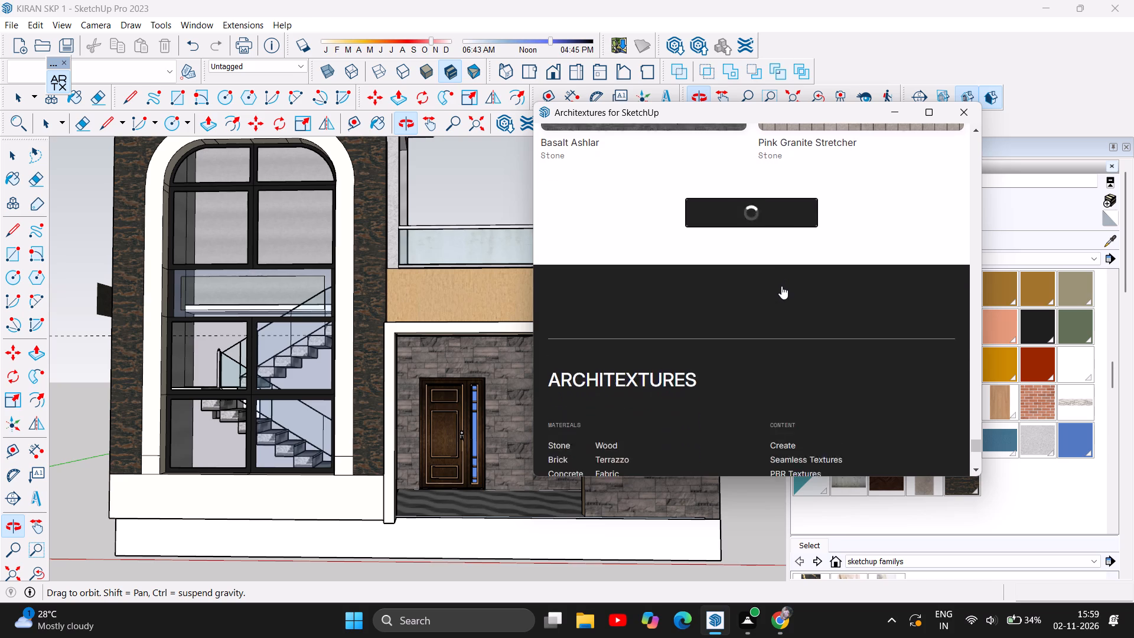
pyautogui.scroll(-1, 781, 286)
pyautogui.scroll(3, 763, 218)
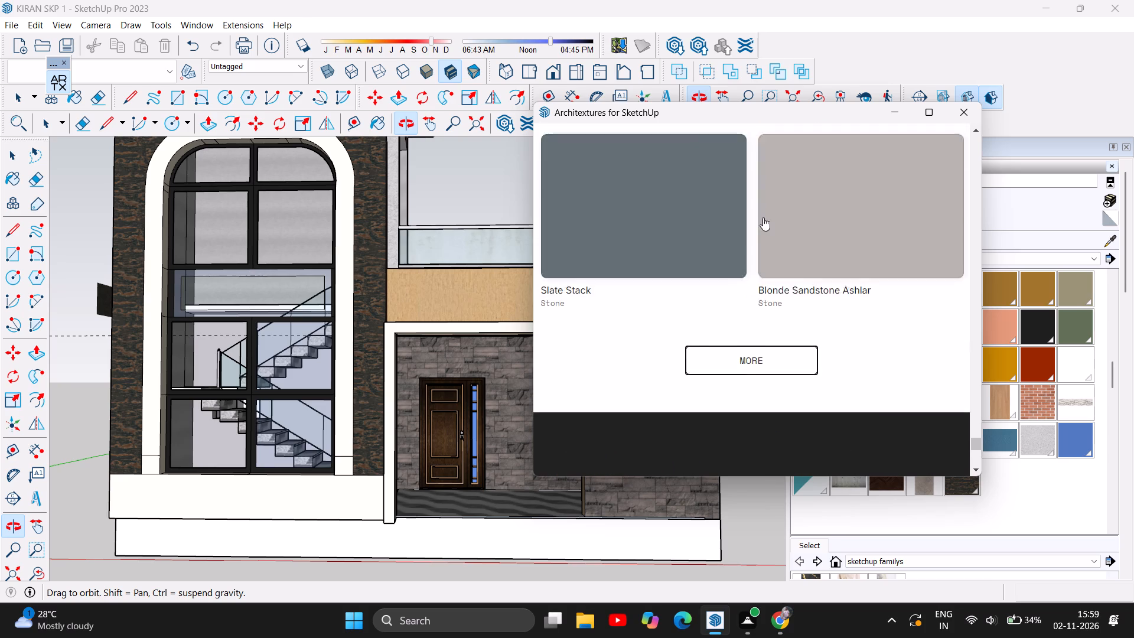
pyautogui.scroll(4, 839, 243)
pyautogui.scroll(4, 965, 295)
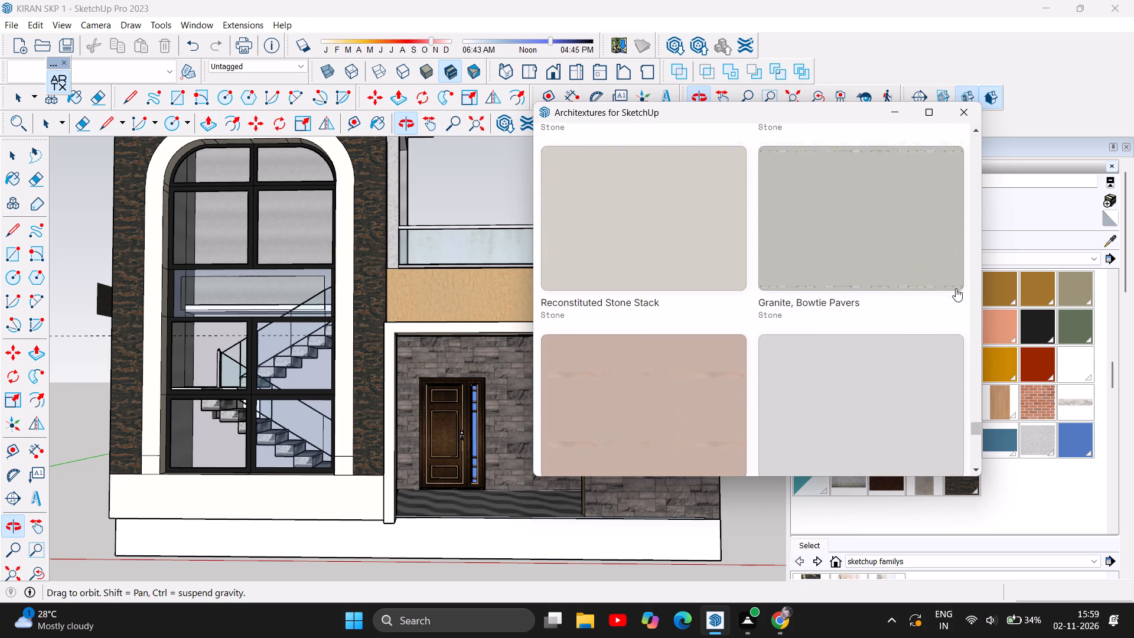
pyautogui.scroll(4, 934, 276)
pyautogui.scroll(1, 888, 292)
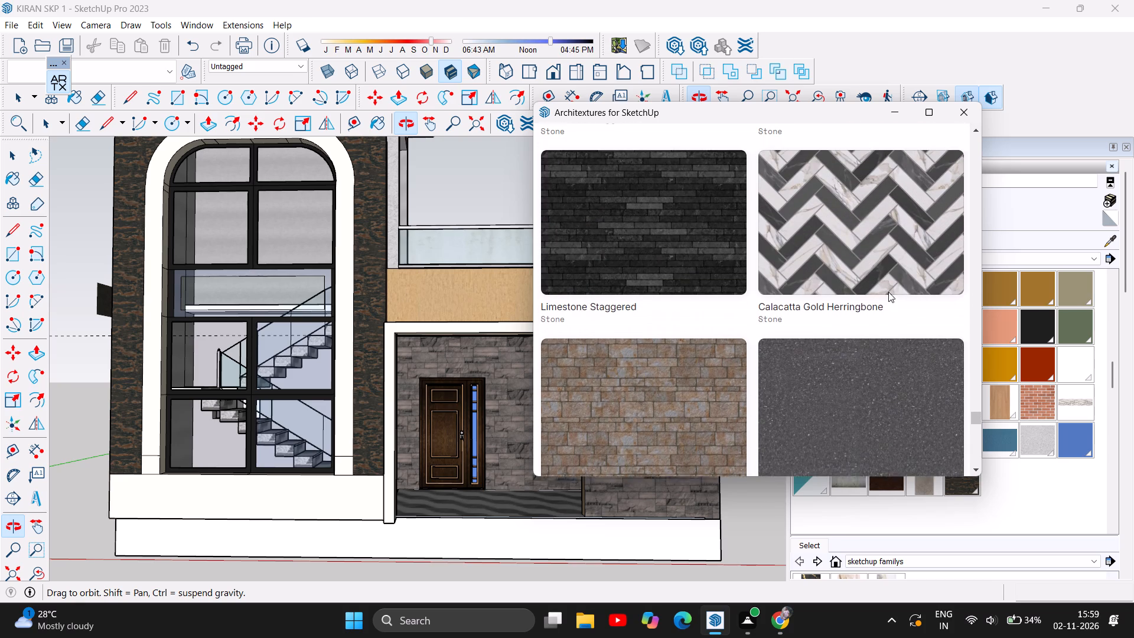
pyautogui.scroll(3, 888, 292)
pyautogui.scroll(-1, 887, 289)
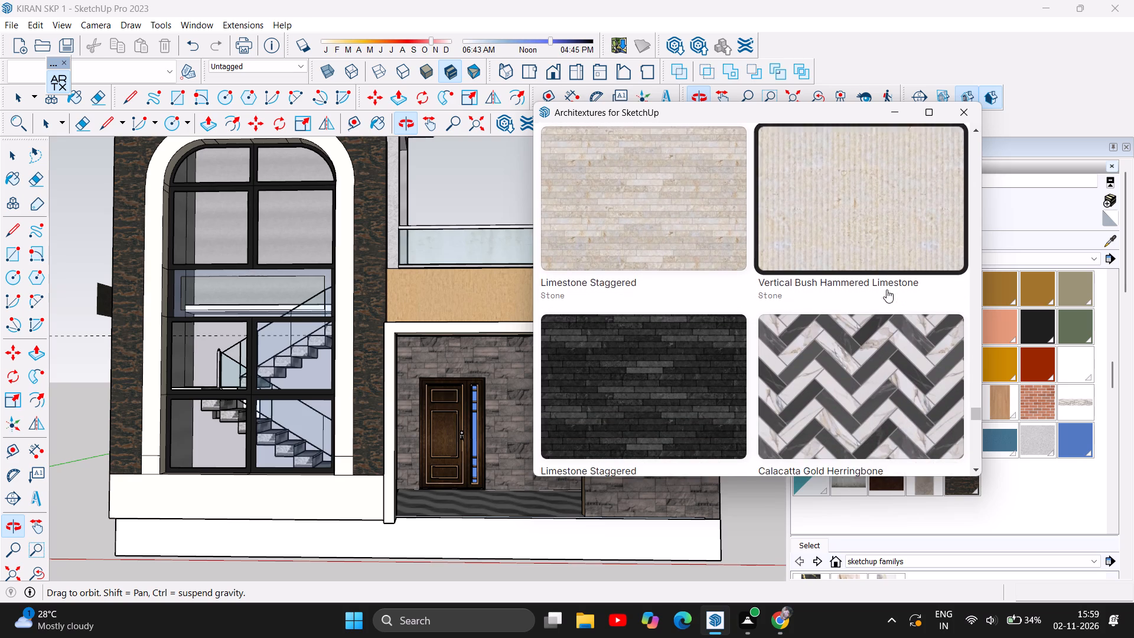
pyautogui.scroll(-1, 887, 289)
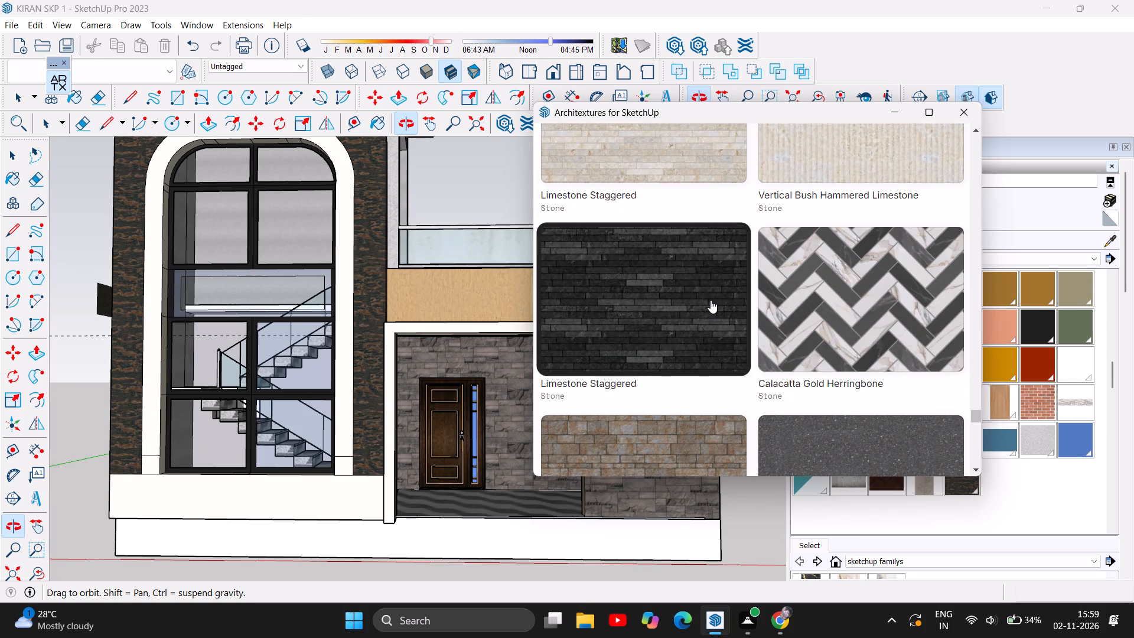
pyautogui.click(711, 300)
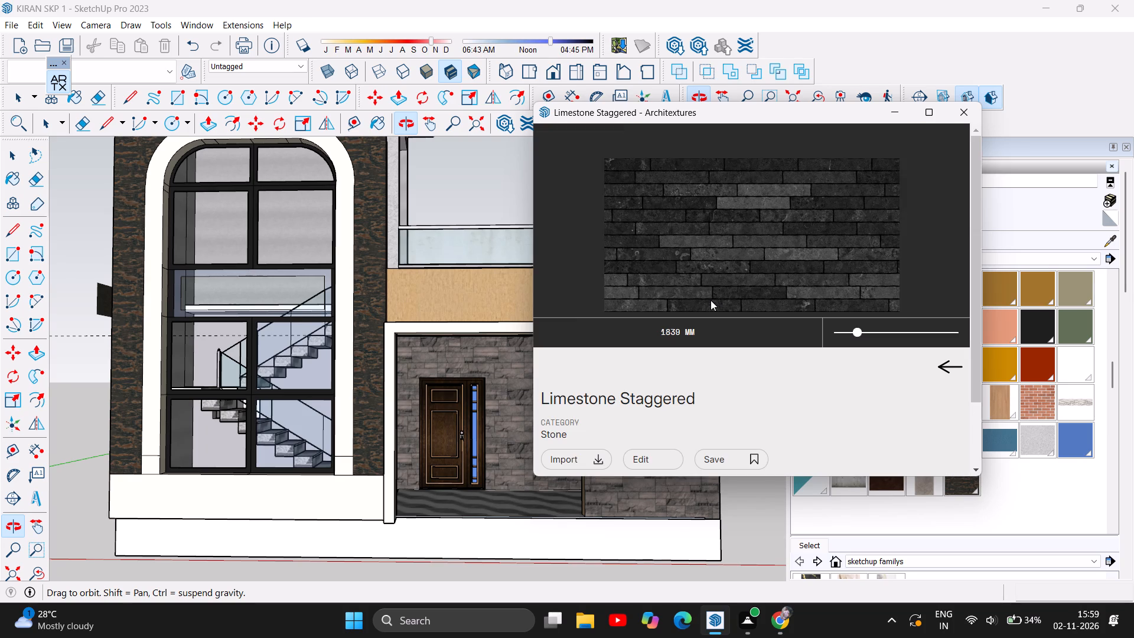
pyautogui.click(565, 455)
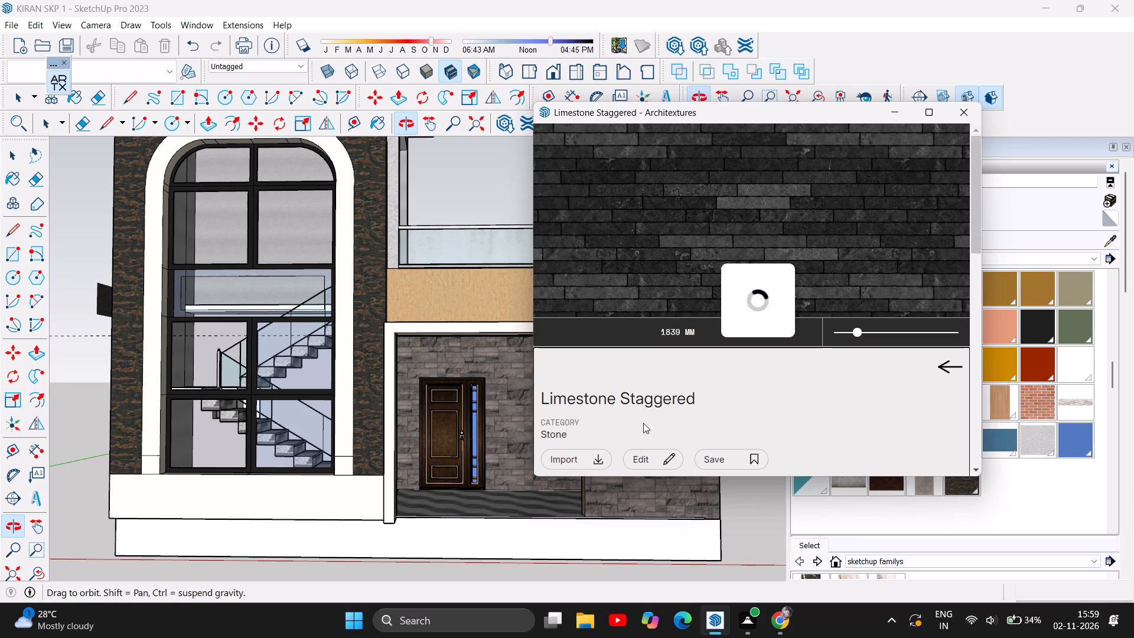
pyautogui.click(938, 367)
# Look through the remaining stone textures, load a further batch, and compare its ashlar, drystone, slate and travertine options.
pyautogui.scroll(-1, 874, 372)
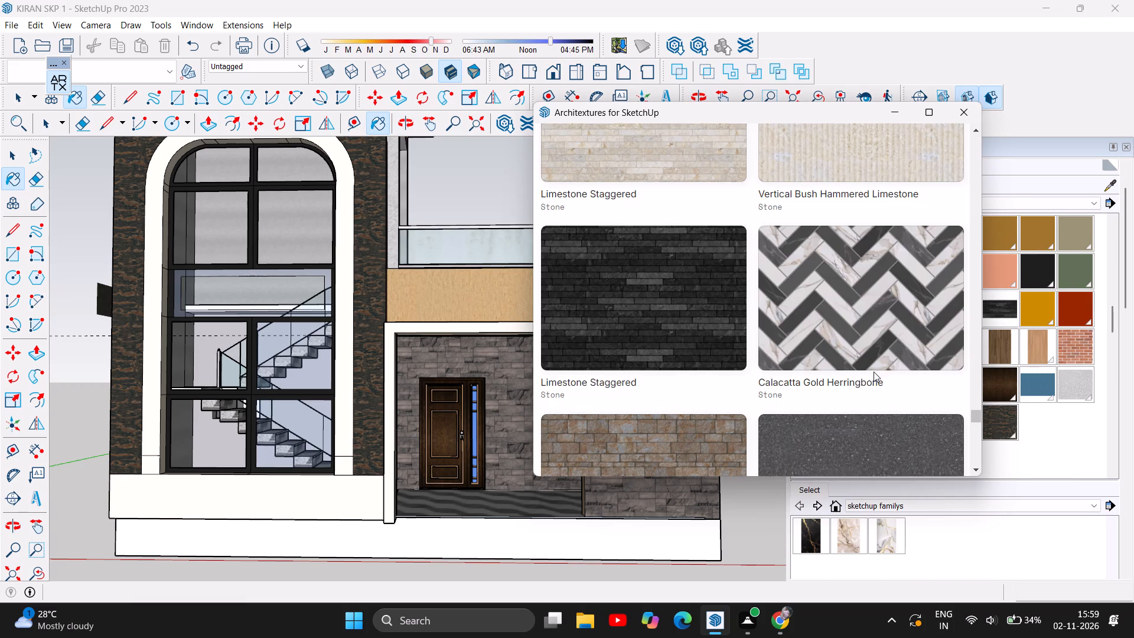
pyautogui.scroll(-9, 874, 372)
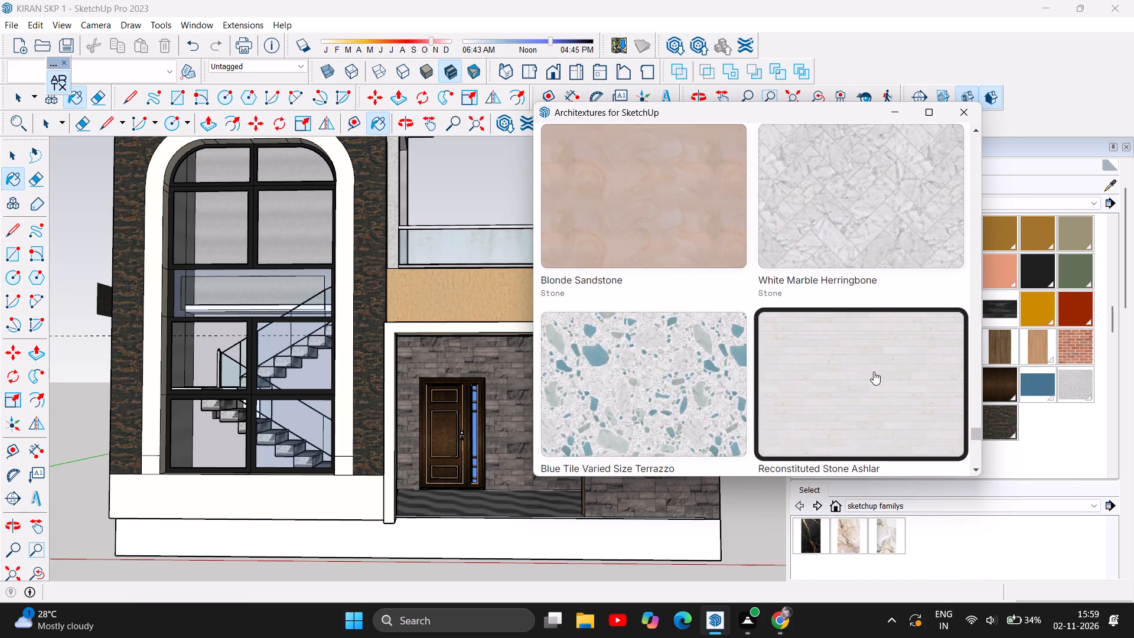
pyautogui.scroll(-5, 874, 372)
pyautogui.click(781, 294)
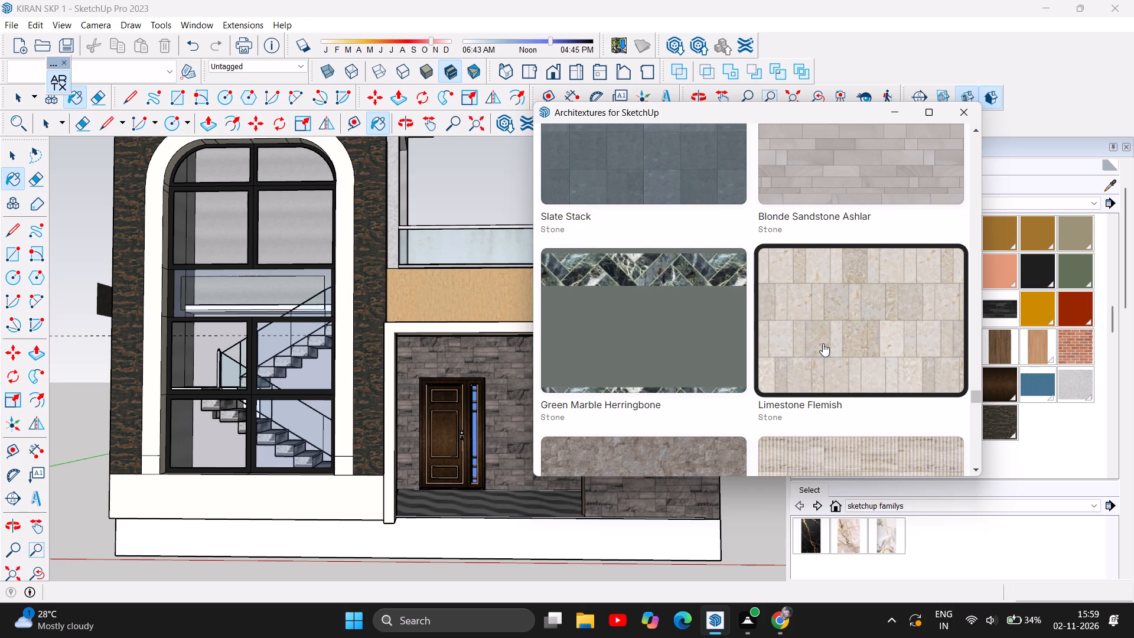
pyautogui.scroll(-2, 880, 332)
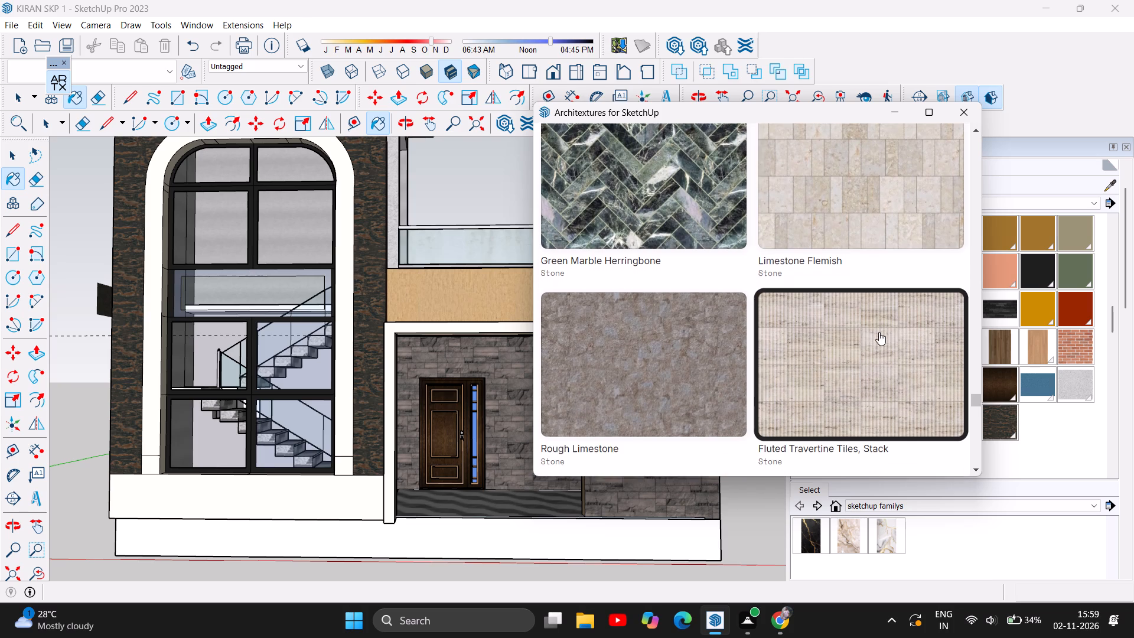
pyautogui.scroll(-1, 879, 332)
pyautogui.scroll(-2, 720, 338)
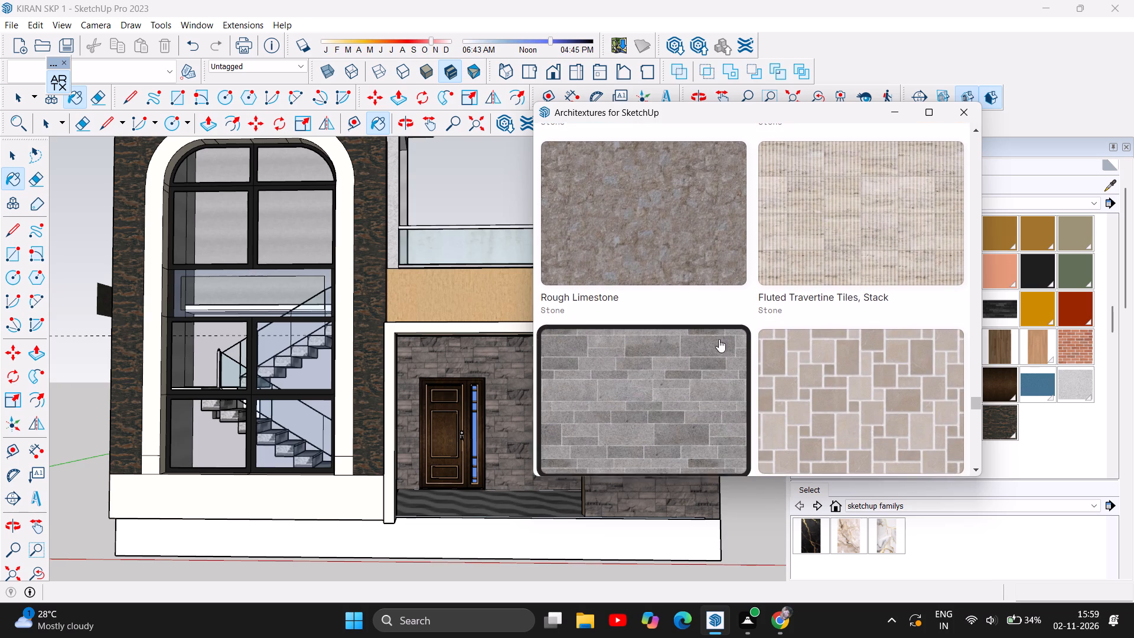
pyautogui.scroll(-5, 719, 339)
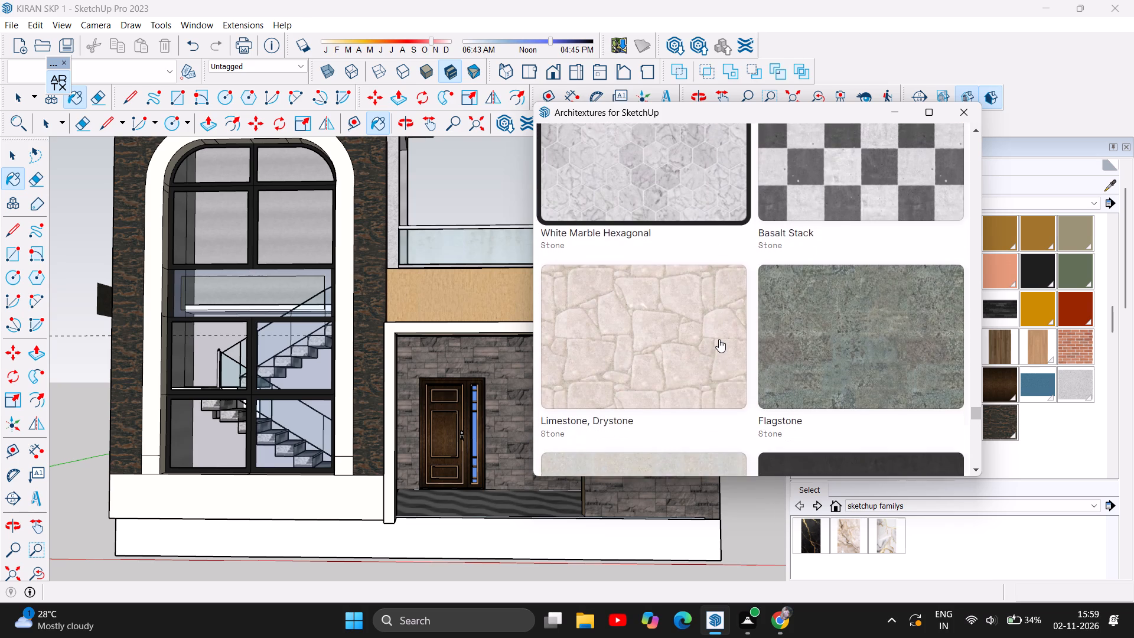
pyautogui.scroll(-4, 719, 339)
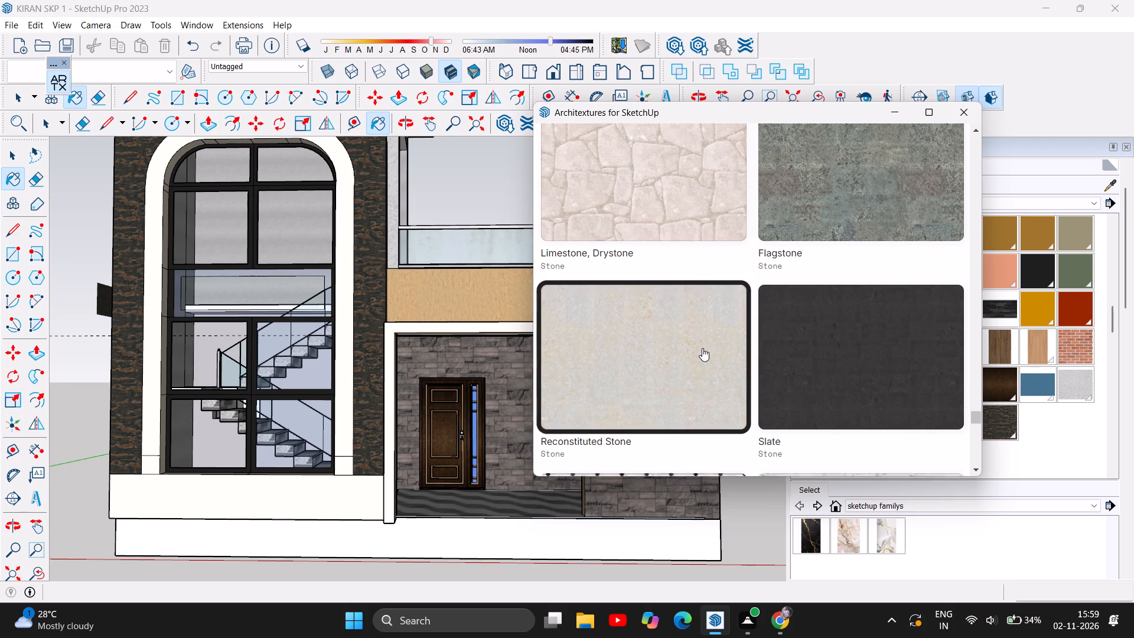
pyautogui.scroll(-6, 702, 348)
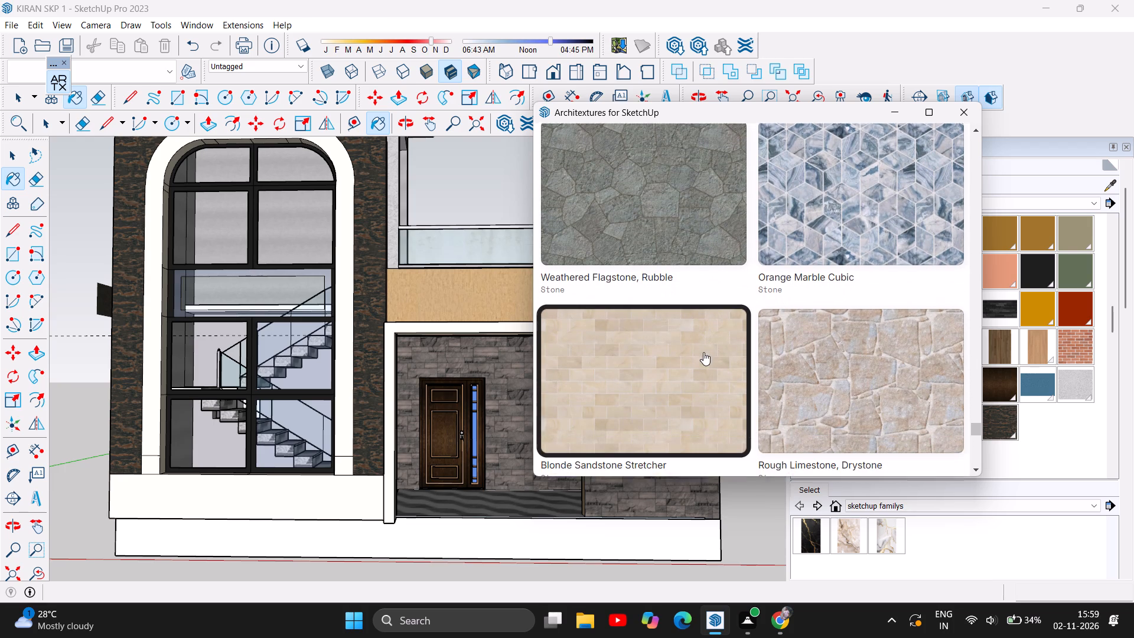
pyautogui.scroll(-4, 699, 339)
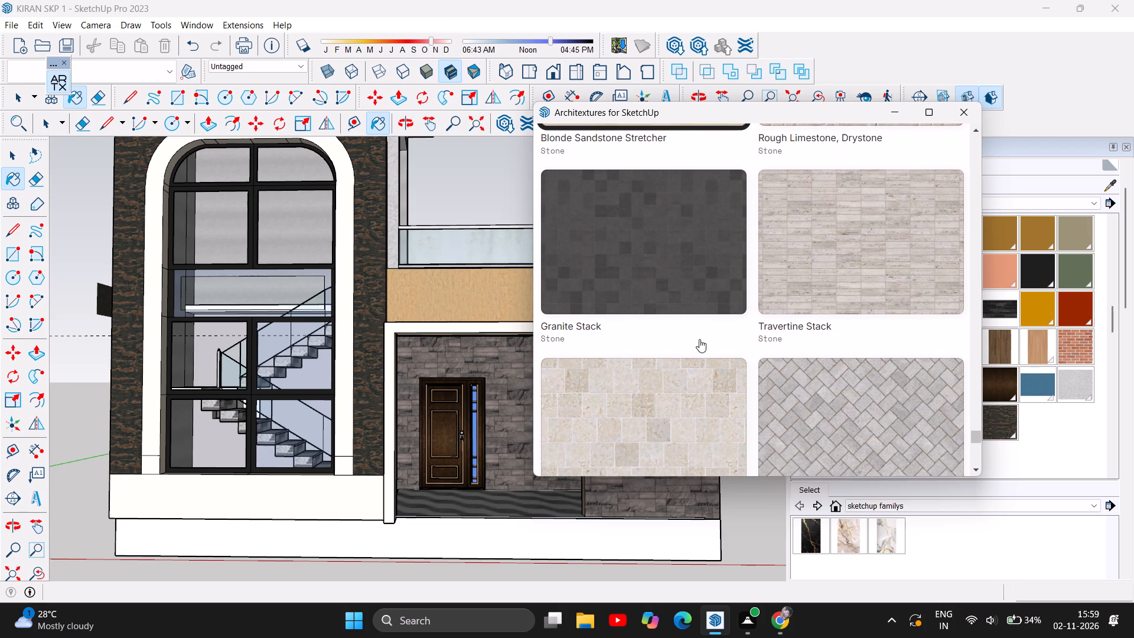
pyautogui.scroll(-6, 699, 339)
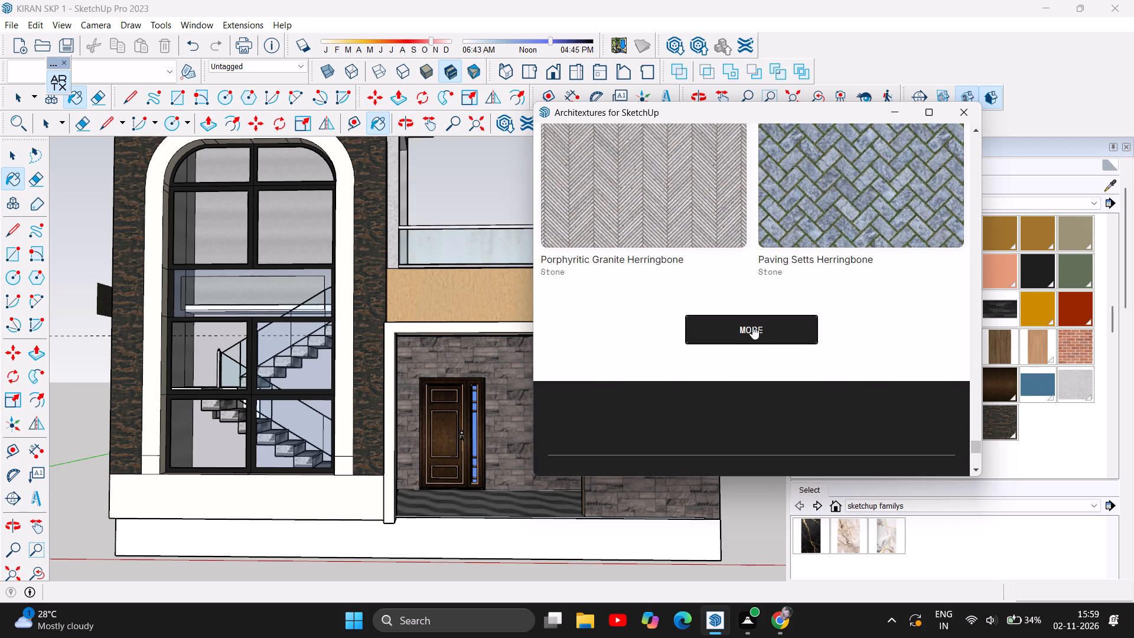
# Load more stone textures, import the plain yellow Sandstone texture into the model, and return to the library.
pyautogui.click(752, 326)
pyautogui.scroll(-3, 746, 329)
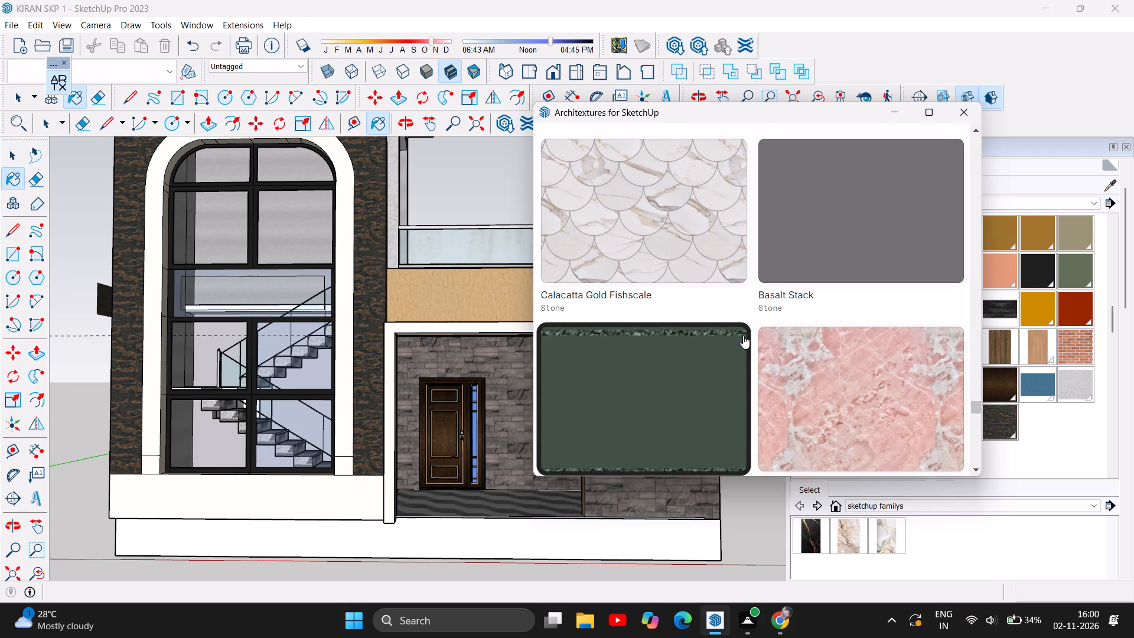
pyautogui.scroll(-4, 743, 336)
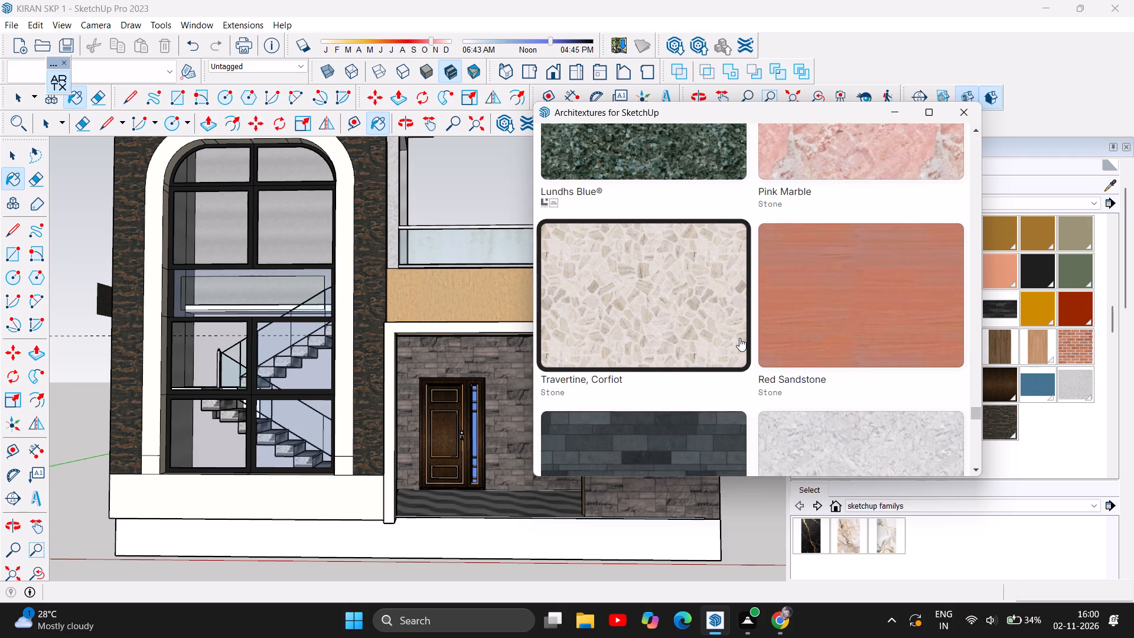
pyautogui.scroll(-5, 739, 338)
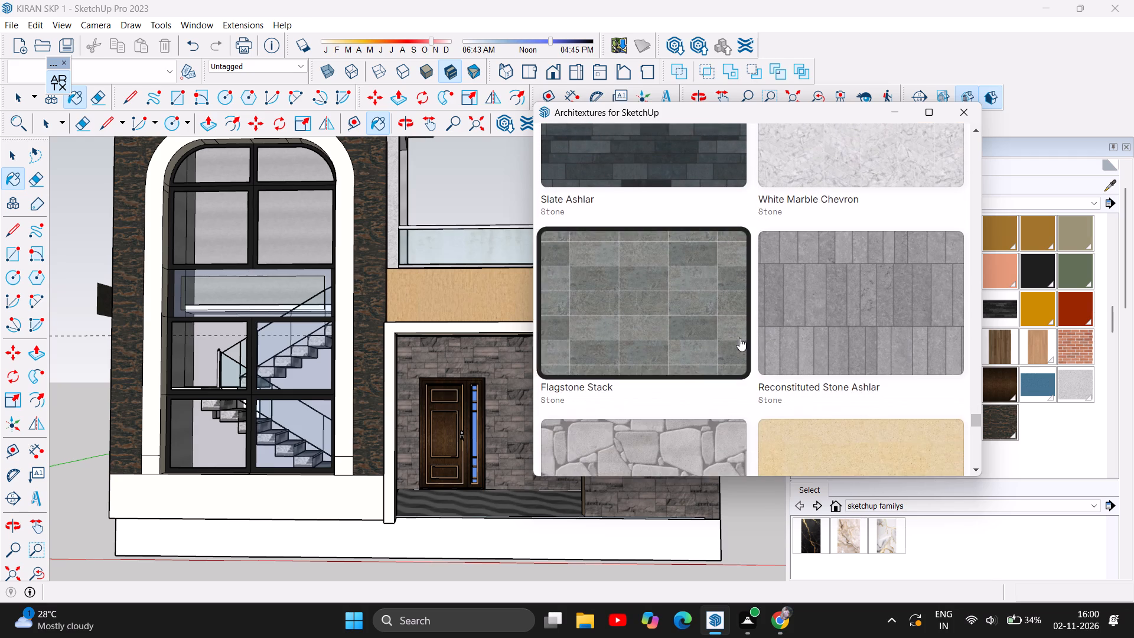
pyautogui.scroll(-3, 739, 338)
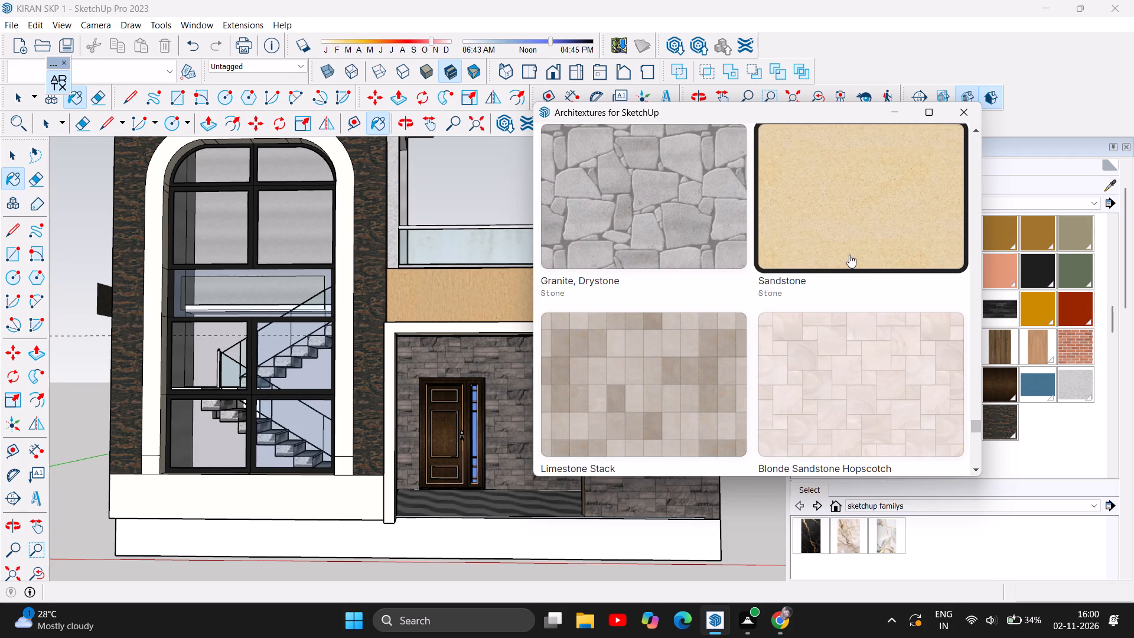
pyautogui.click(849, 255)
pyautogui.click(589, 453)
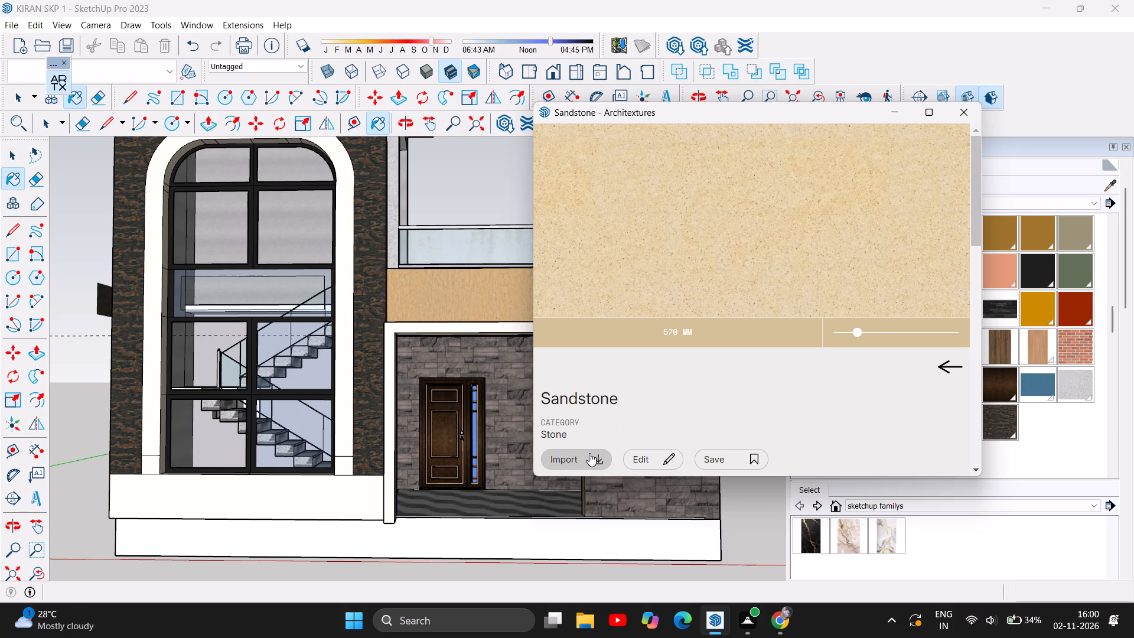
pyautogui.click(951, 367)
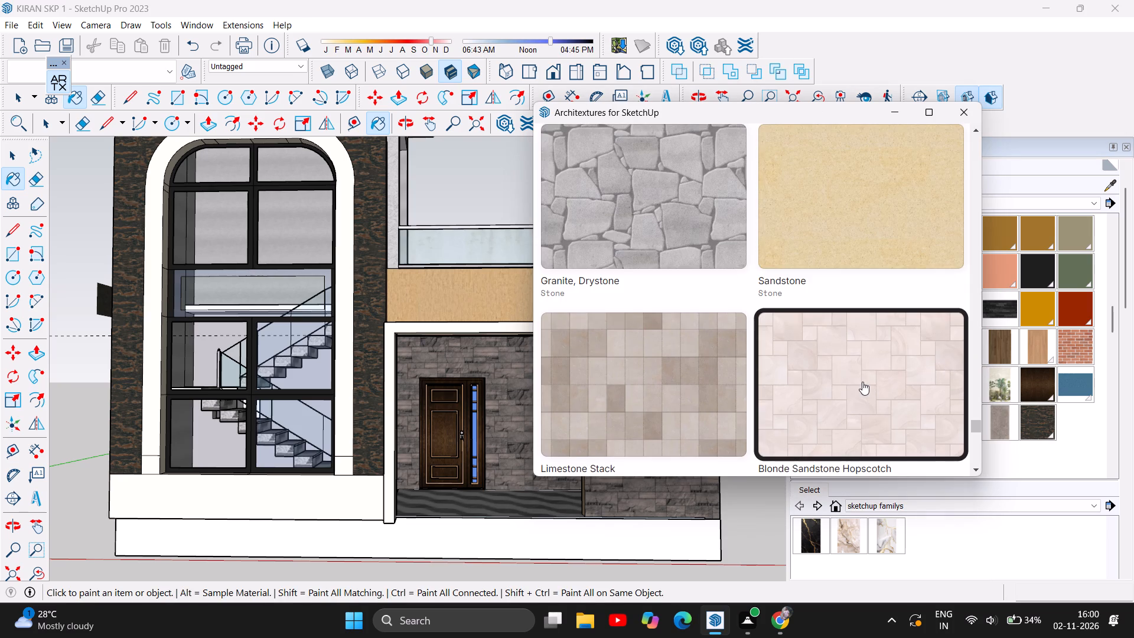
# Look through the stone textures that follow Sandstone and load the next batch.
pyautogui.scroll(-11, 862, 382)
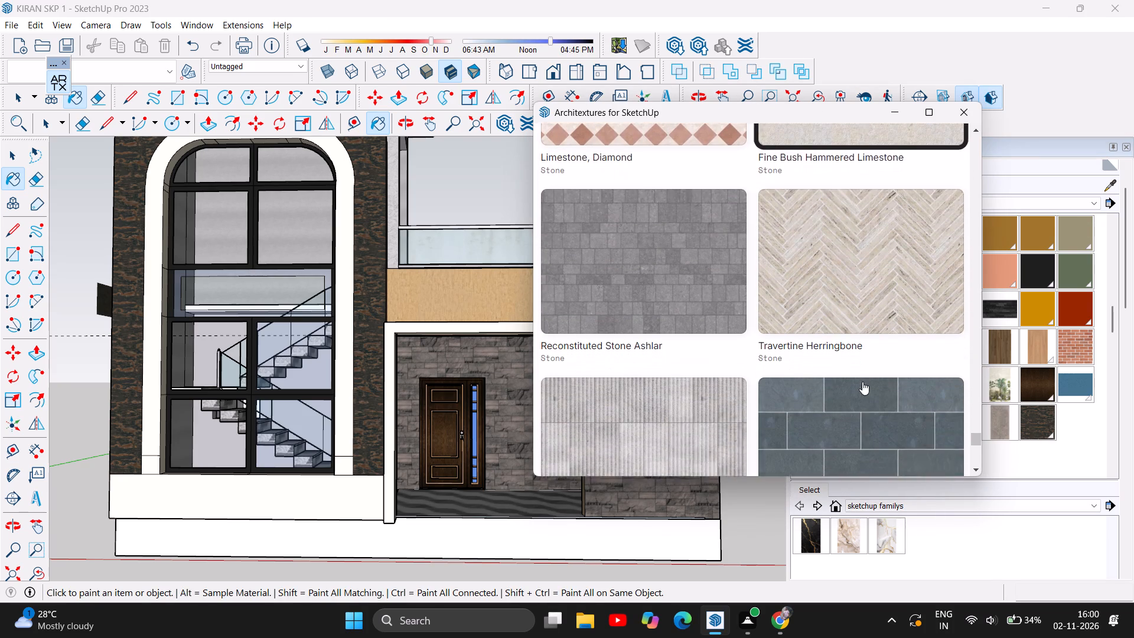
pyautogui.scroll(-5, 862, 382)
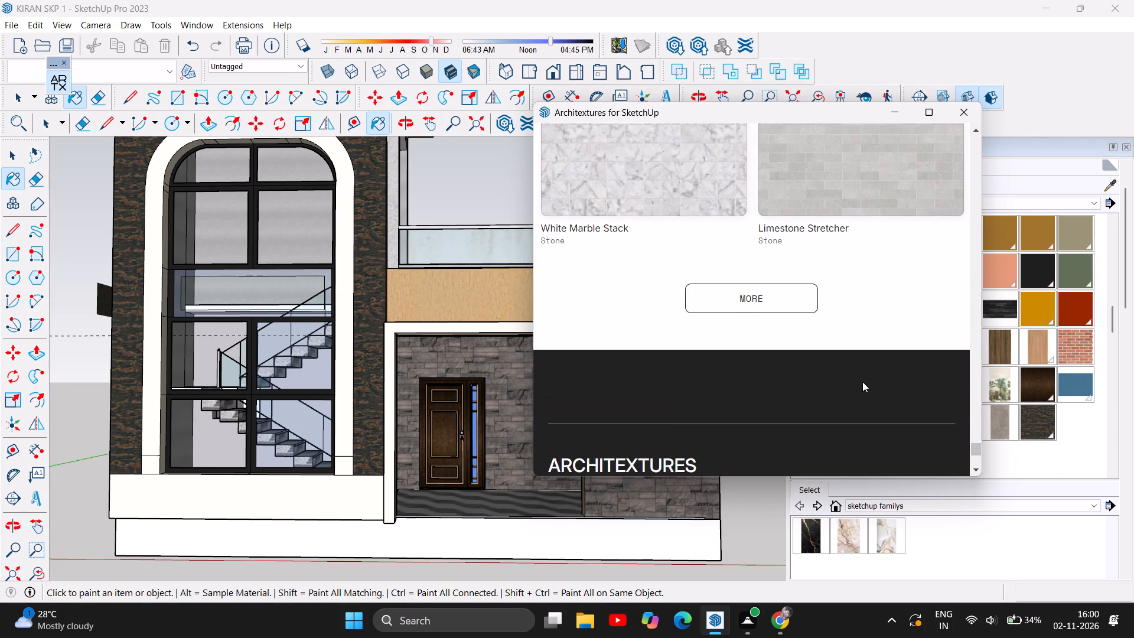
pyautogui.scroll(-3, 862, 382)
pyautogui.scroll(2, 860, 317)
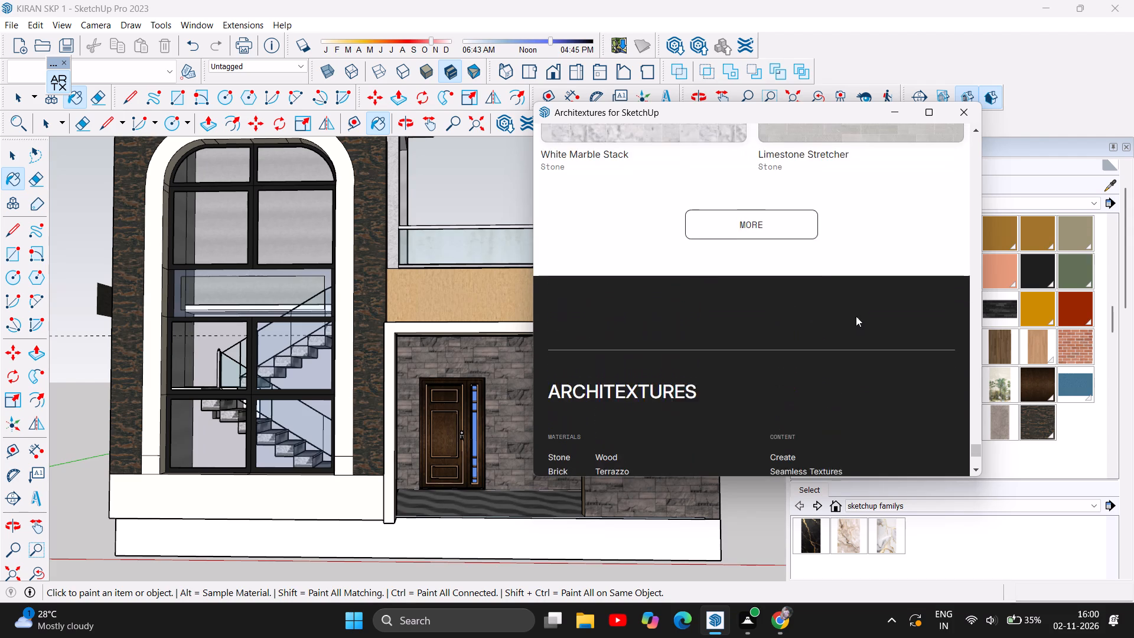
pyautogui.scroll(1, 825, 265)
pyautogui.click(765, 295)
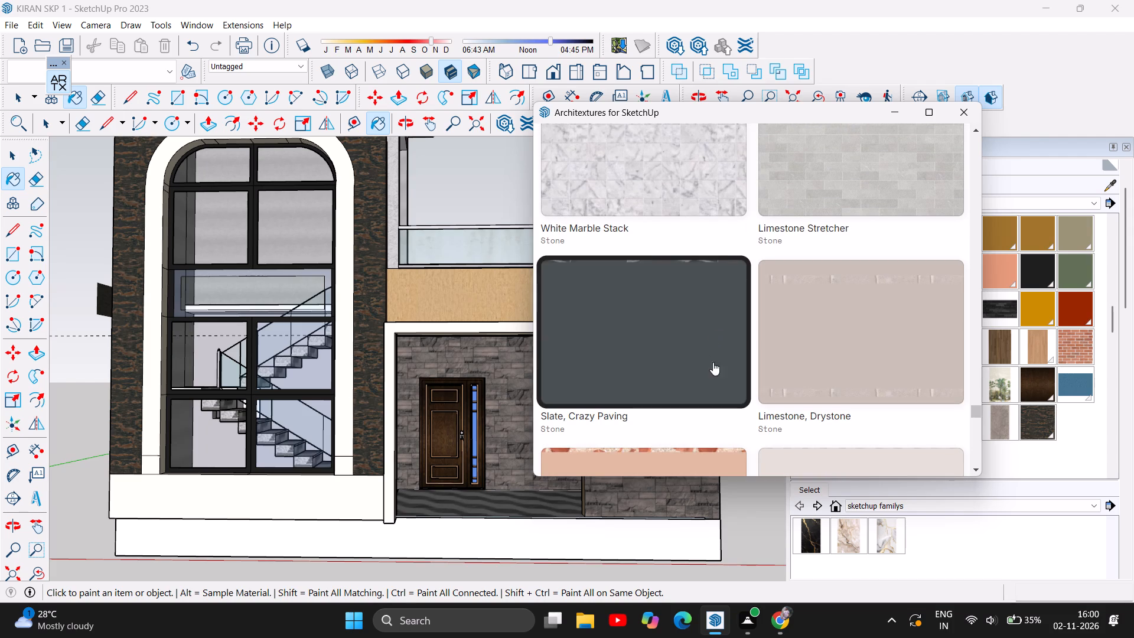
# Import the Limestone, Drystone texture into the model and return to the stone library.
pyautogui.scroll(-2, 781, 367)
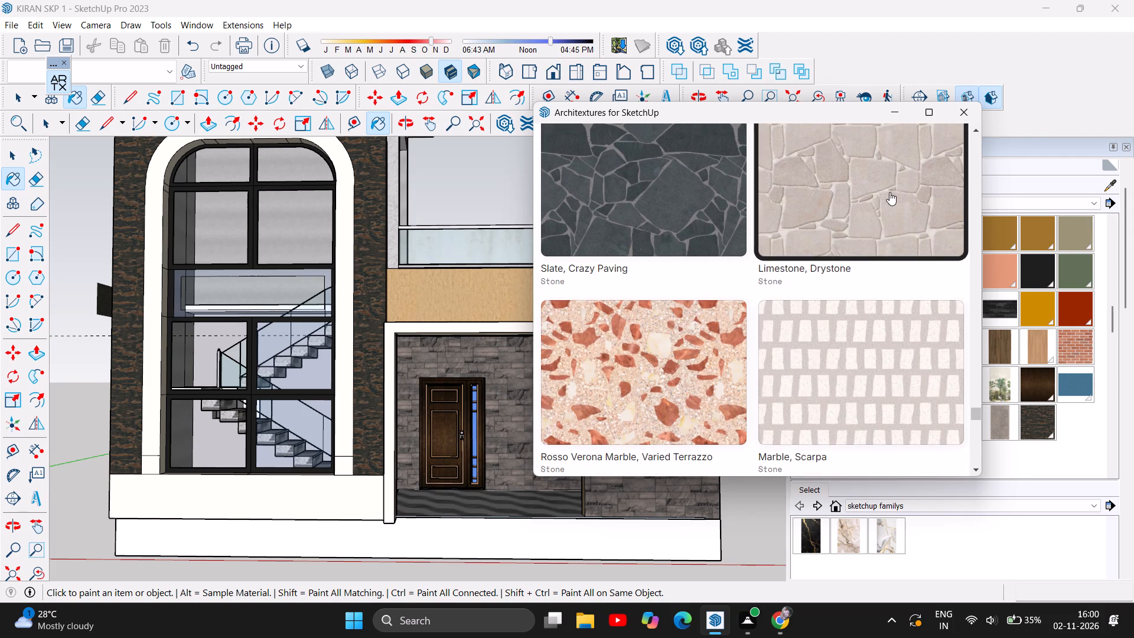
pyautogui.click(889, 192)
pyautogui.click(575, 450)
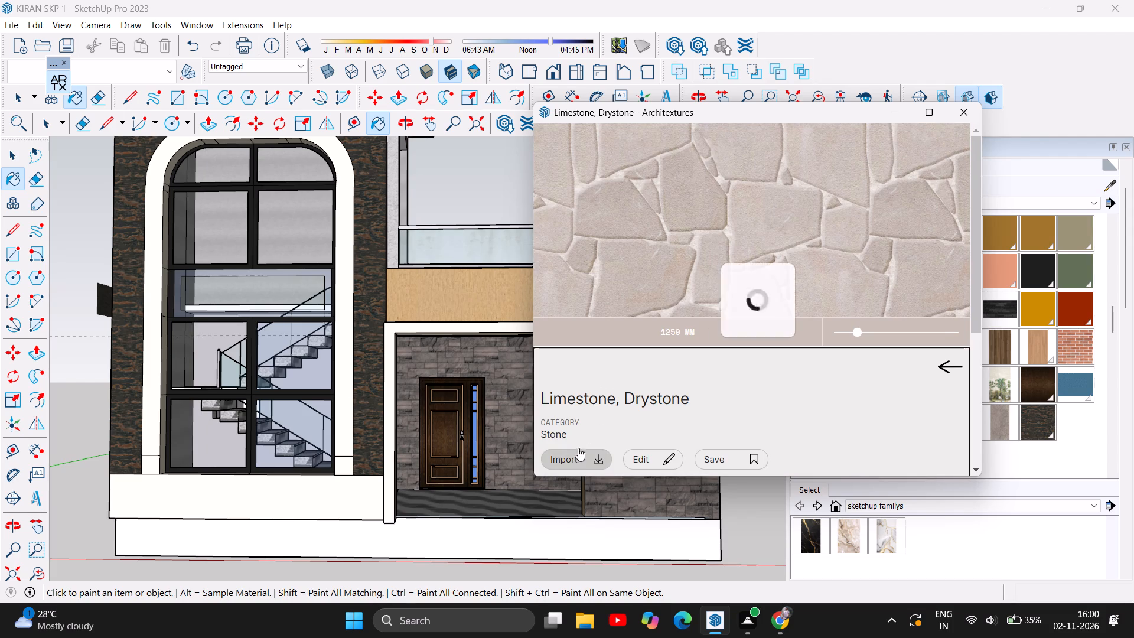
pyautogui.click(945, 367)
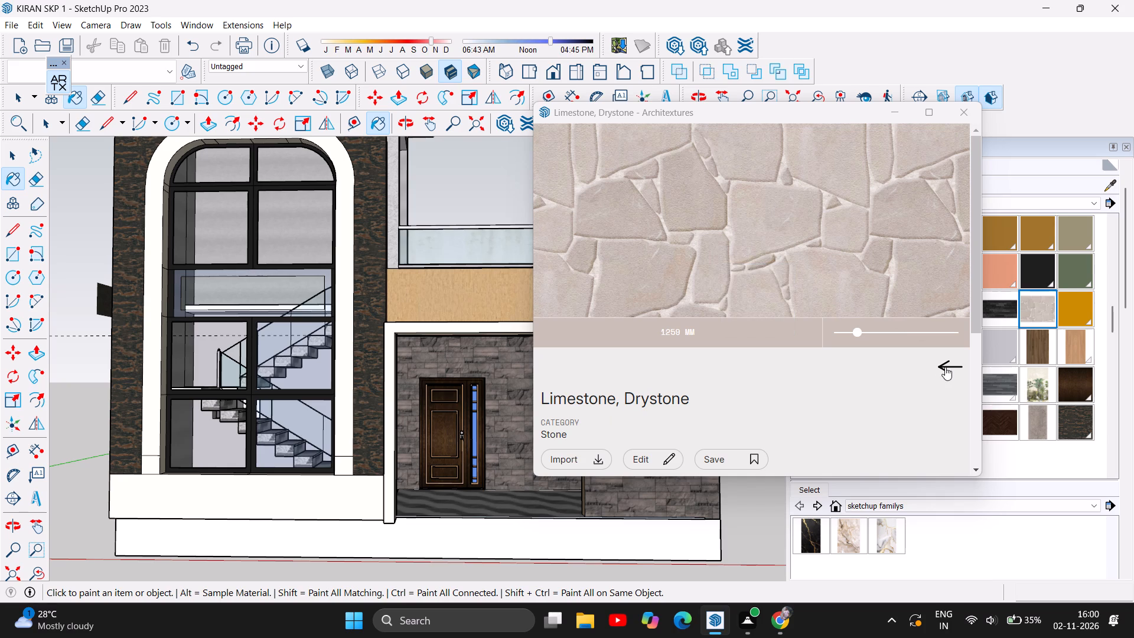
# Look through the limestone, sandstone, slate, granite and flagstone textures that follow and load the next batch.
pyautogui.scroll(-5, 911, 359)
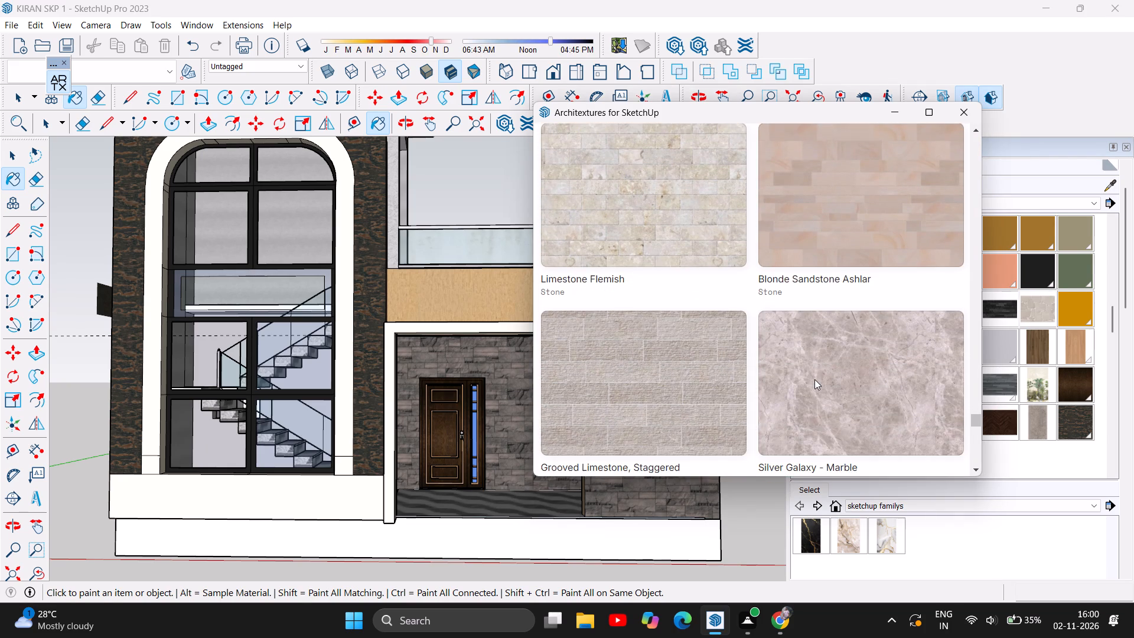
pyautogui.scroll(-6, 814, 379)
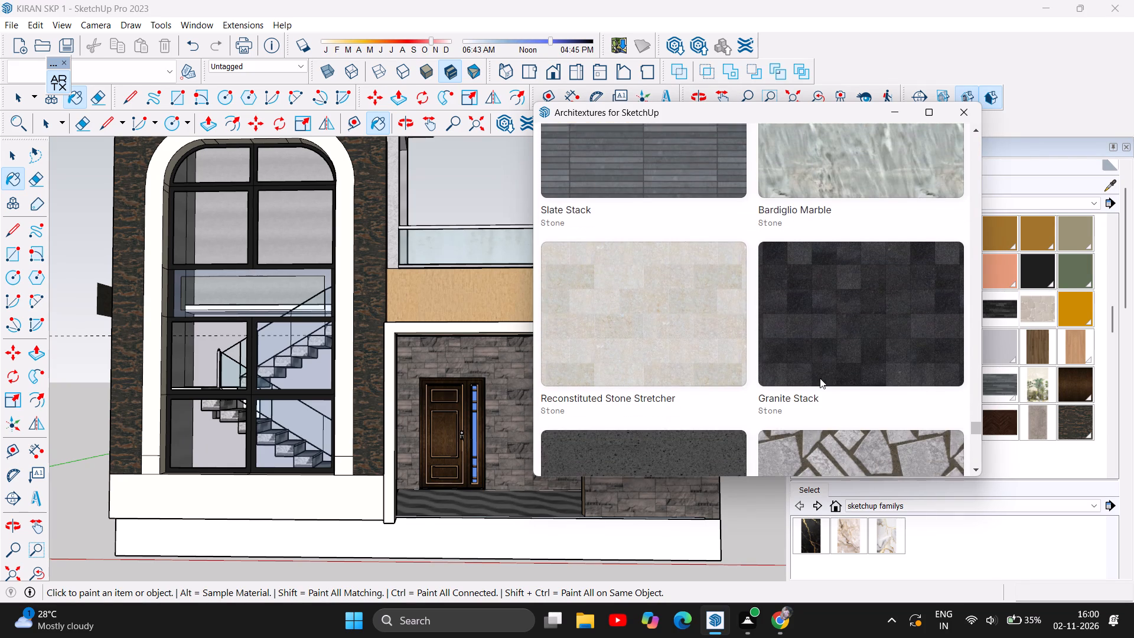
pyautogui.scroll(-5, 820, 378)
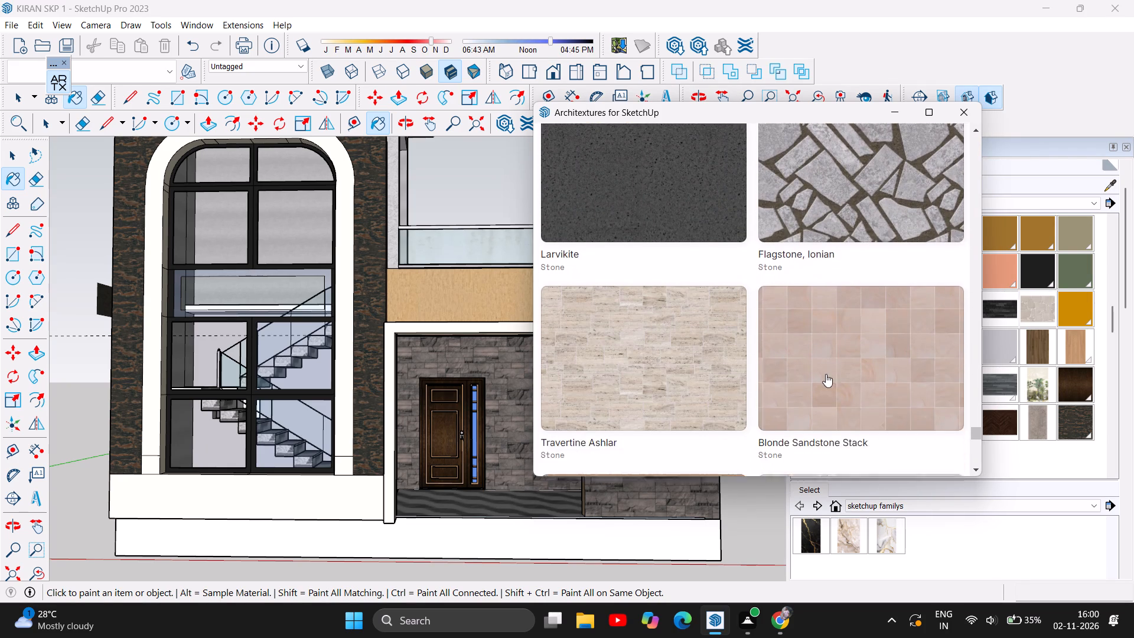
pyautogui.scroll(-5, 826, 374)
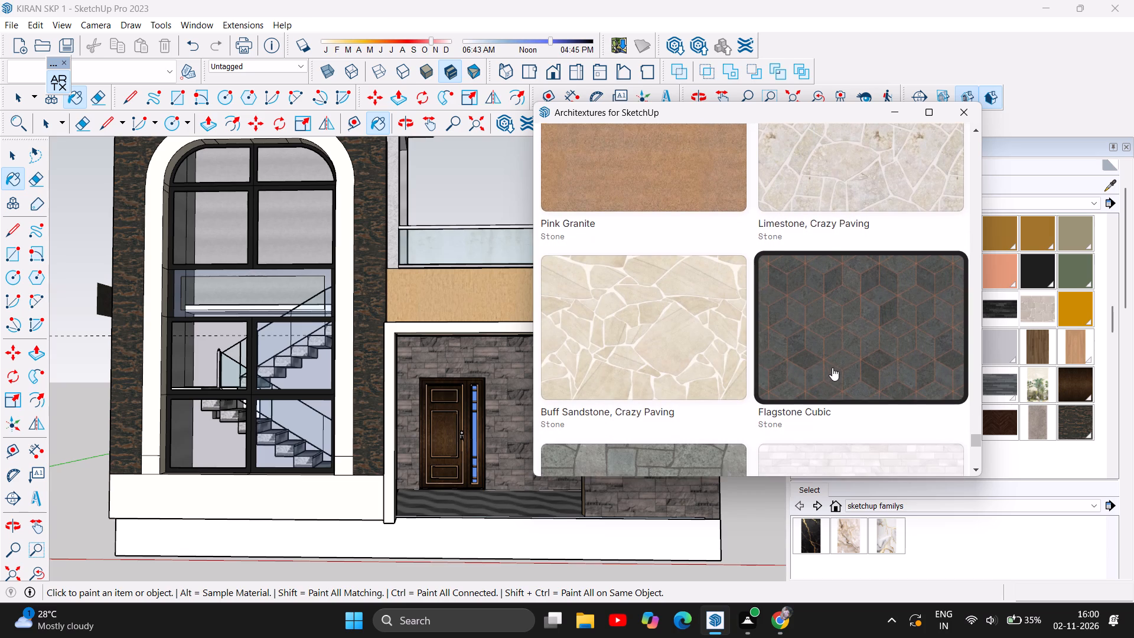
pyautogui.scroll(-3, 838, 349)
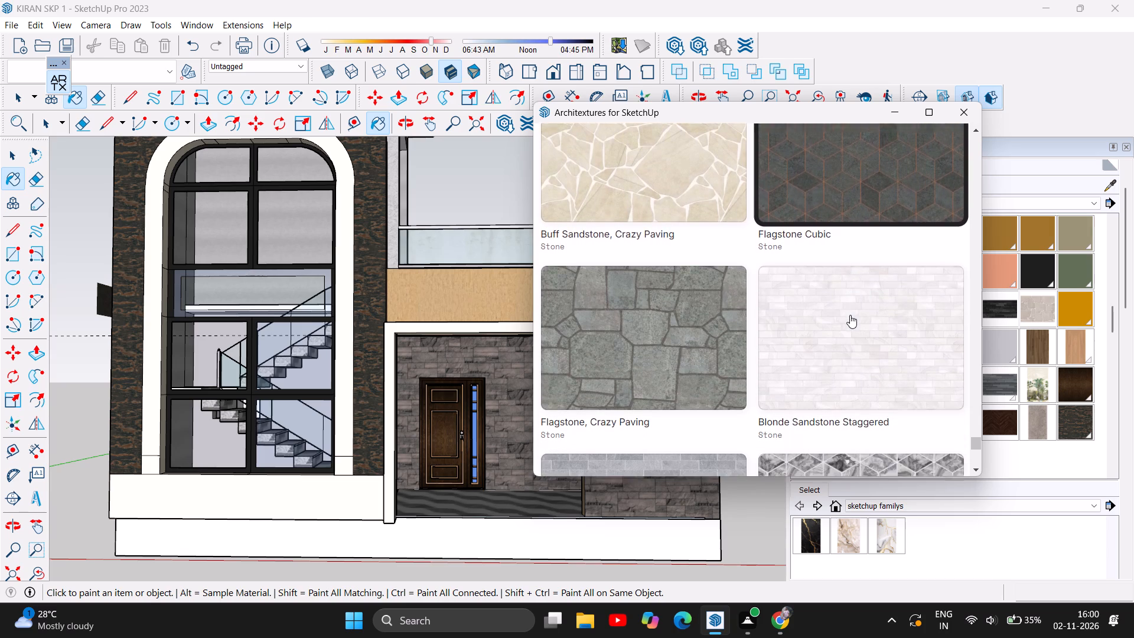
pyautogui.scroll(-3, 850, 315)
pyautogui.click(779, 408)
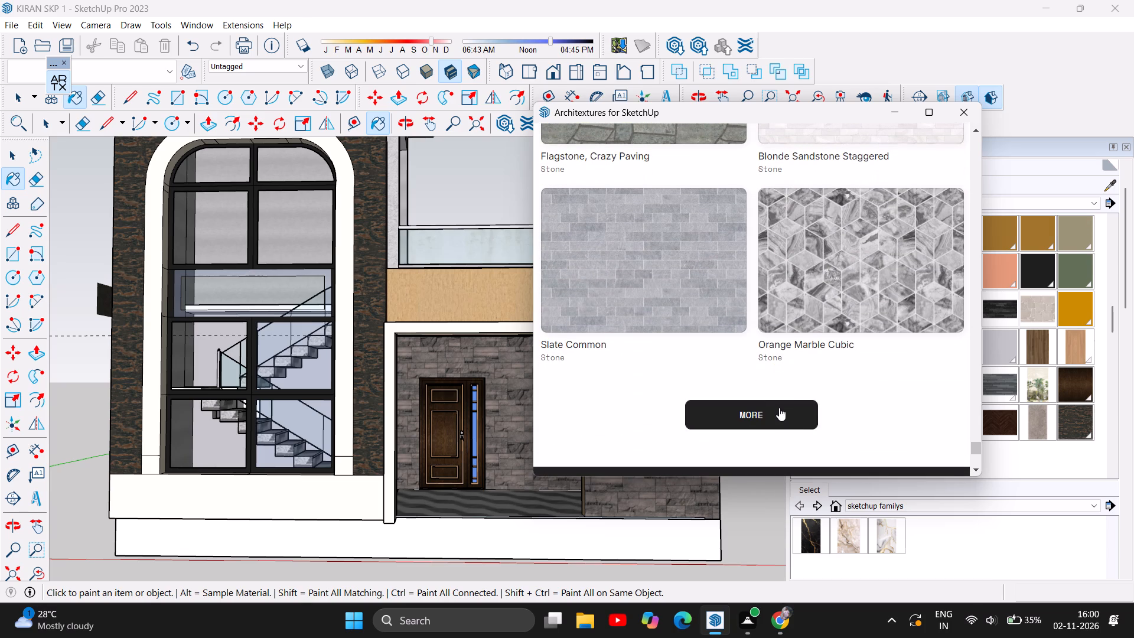
# Examine the newly loaded marble, limestone, basalt, flagstone and granite textures for a wall finish and load another batch.
pyautogui.scroll(-5, 832, 369)
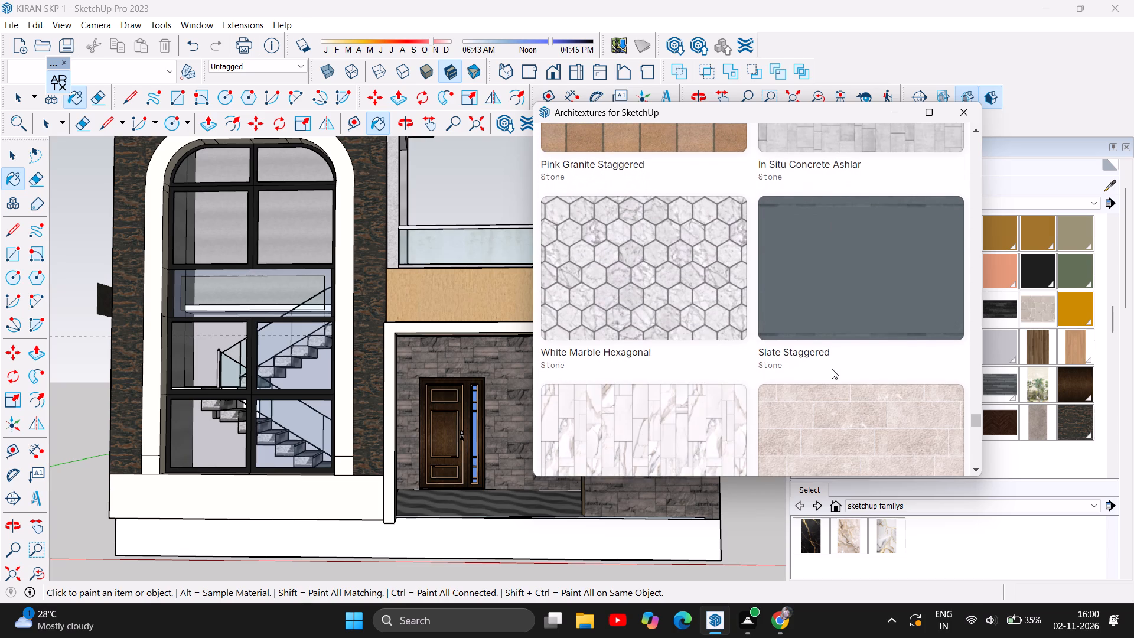
pyautogui.scroll(-4, 832, 369)
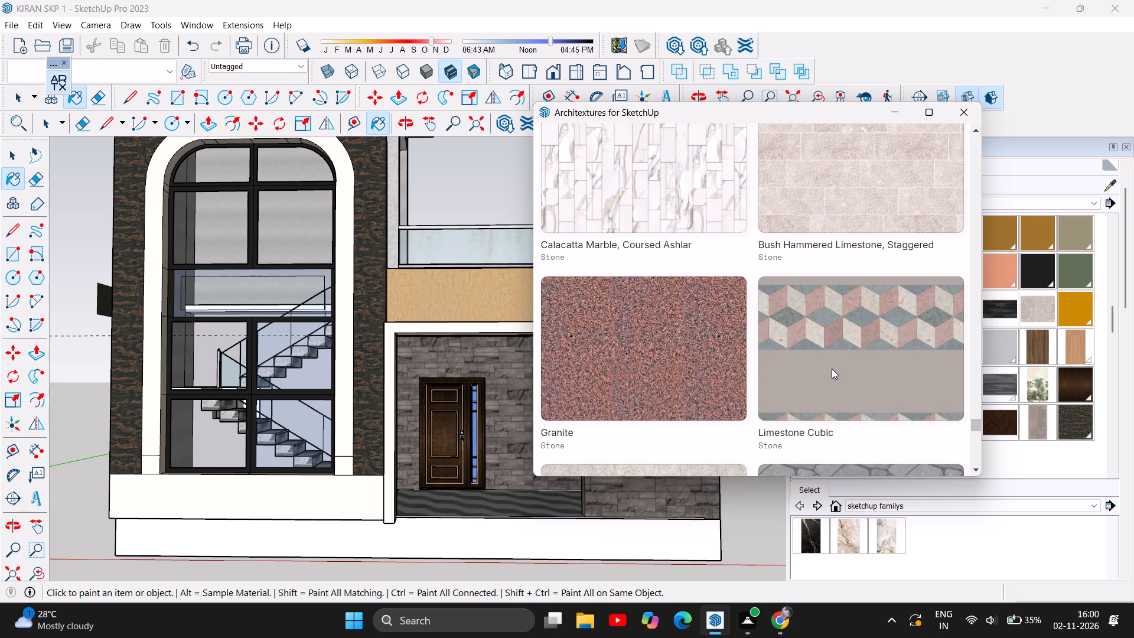
pyautogui.scroll(-8, 832, 369)
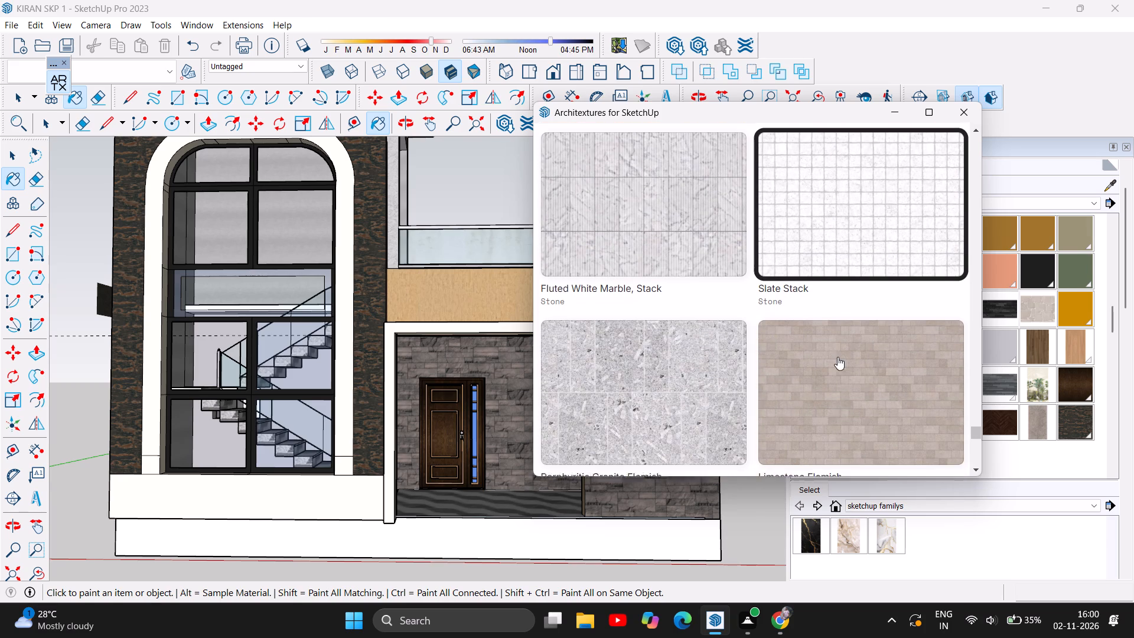
pyautogui.scroll(-7, 838, 357)
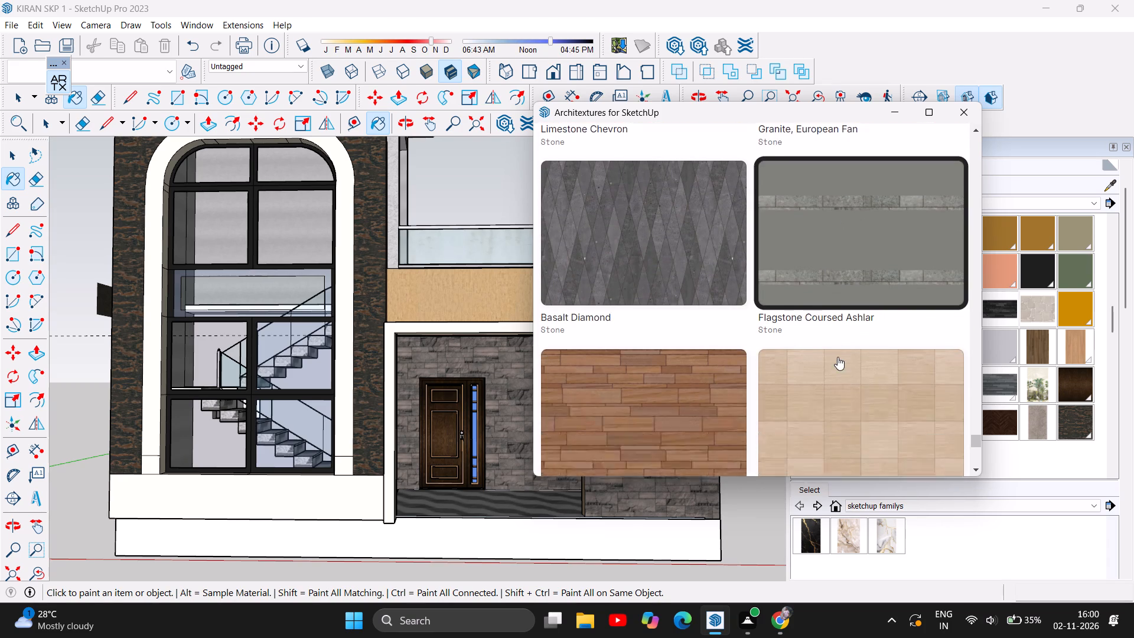
pyautogui.scroll(-6, 838, 357)
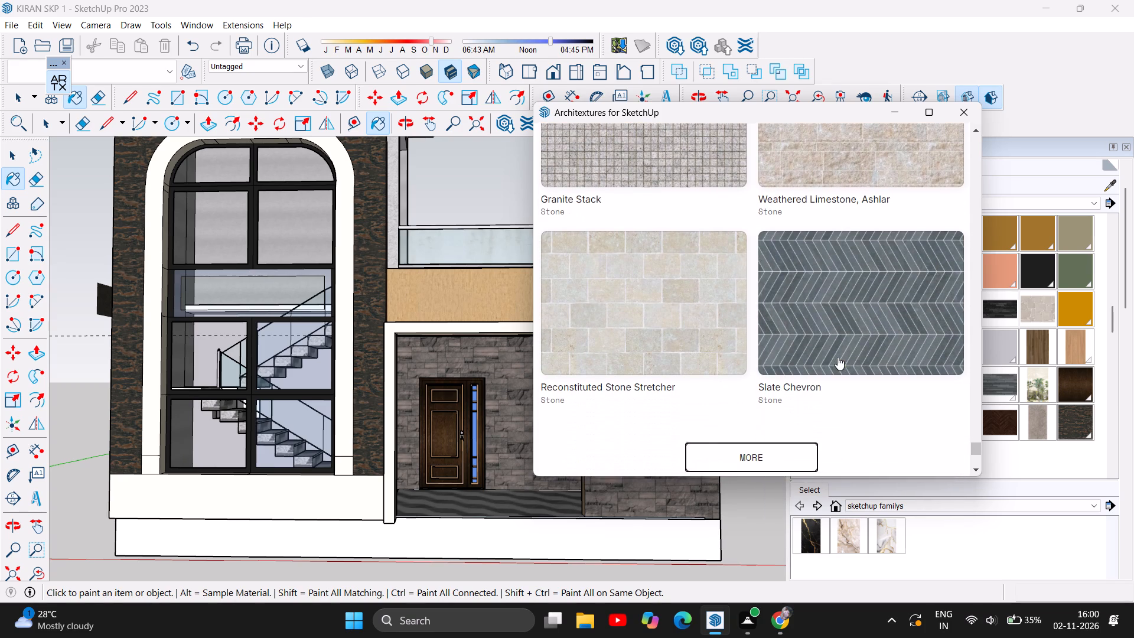
pyautogui.scroll(-1, 838, 357)
pyautogui.click(777, 393)
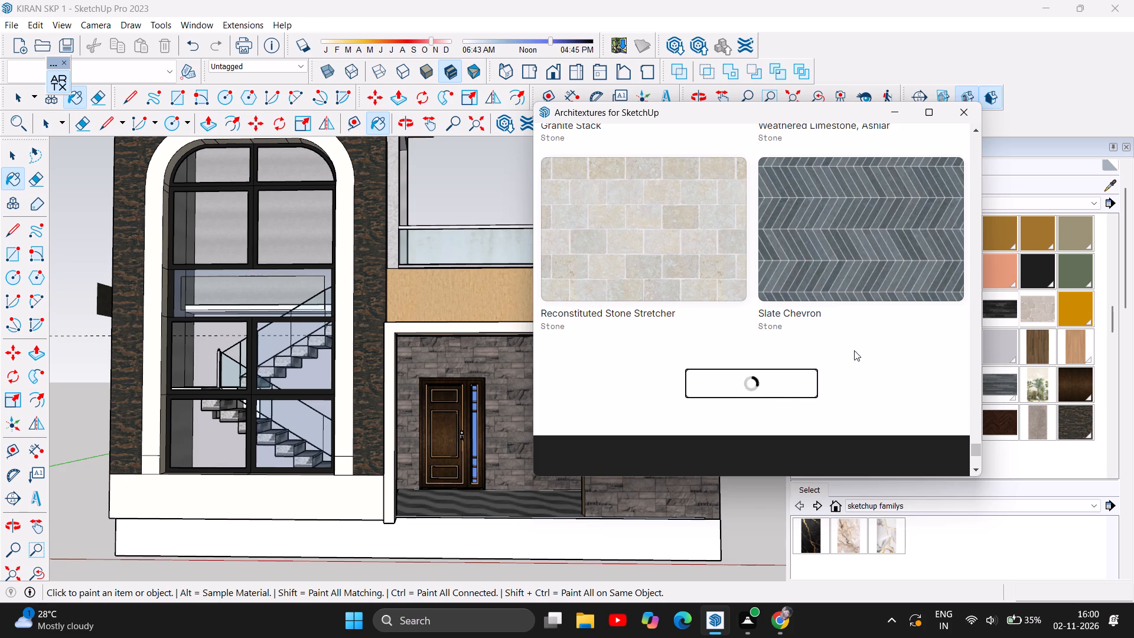
# Compare the next granite, travertine, limestone, marble and reconstituted stone textures and load a further batch.
pyautogui.scroll(-4, 854, 350)
pyautogui.scroll(1, 894, 287)
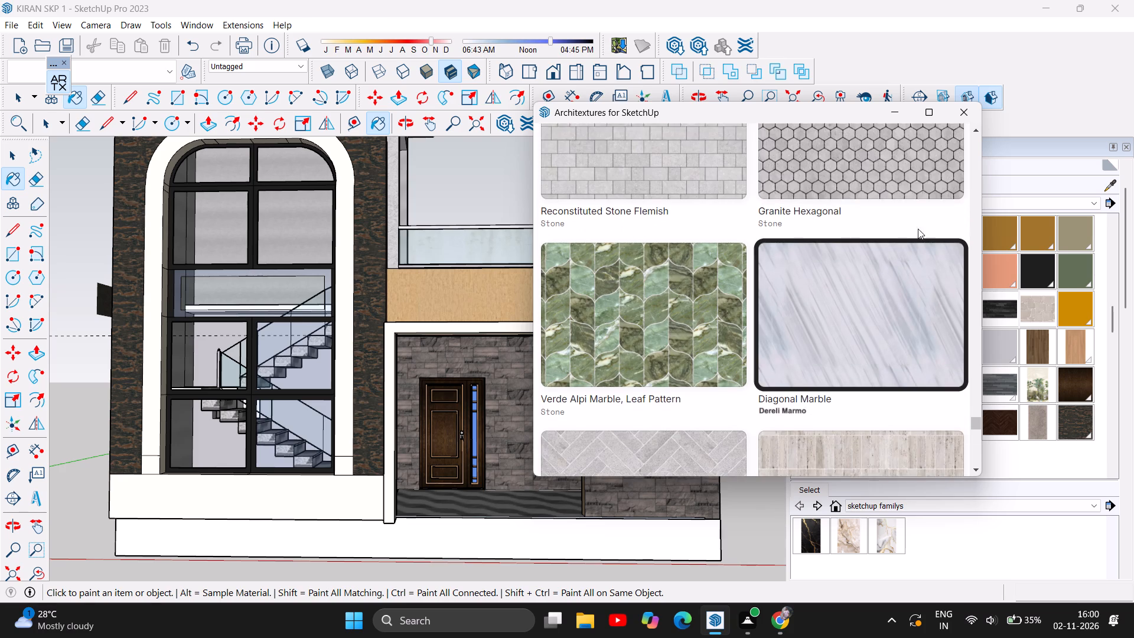
pyautogui.scroll(-8, 908, 263)
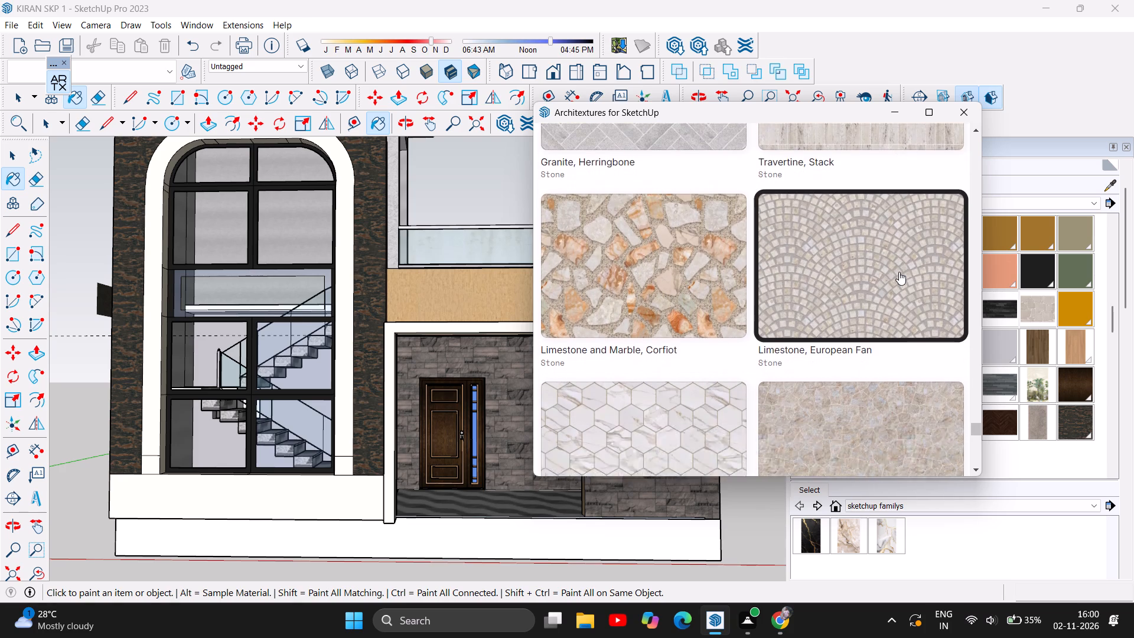
pyautogui.scroll(-2, 899, 272)
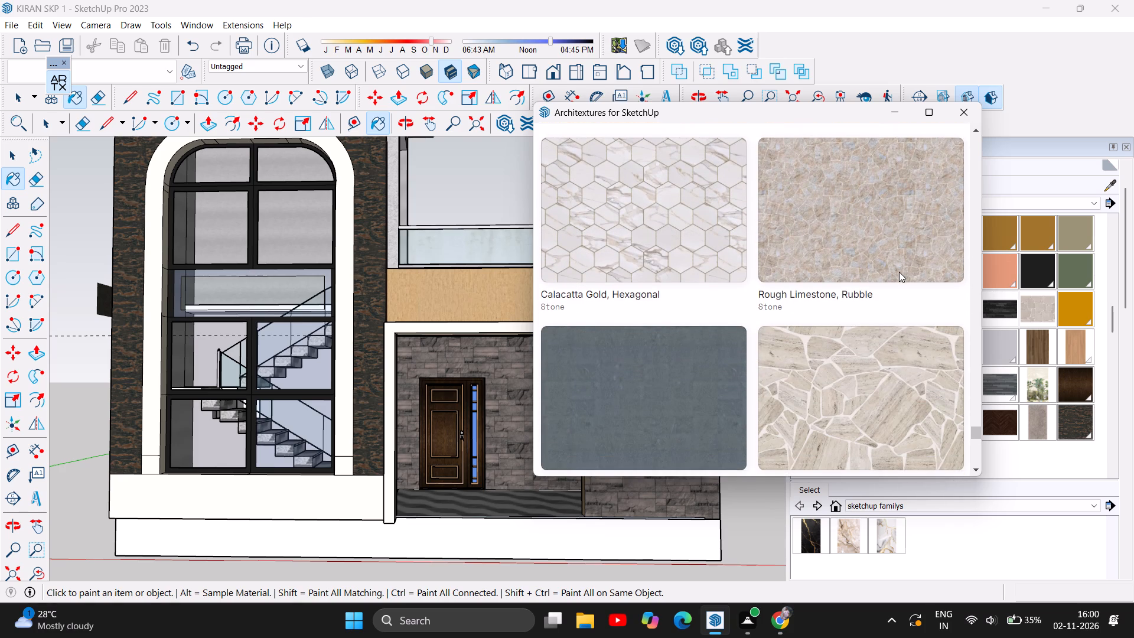
pyautogui.scroll(-5, 899, 272)
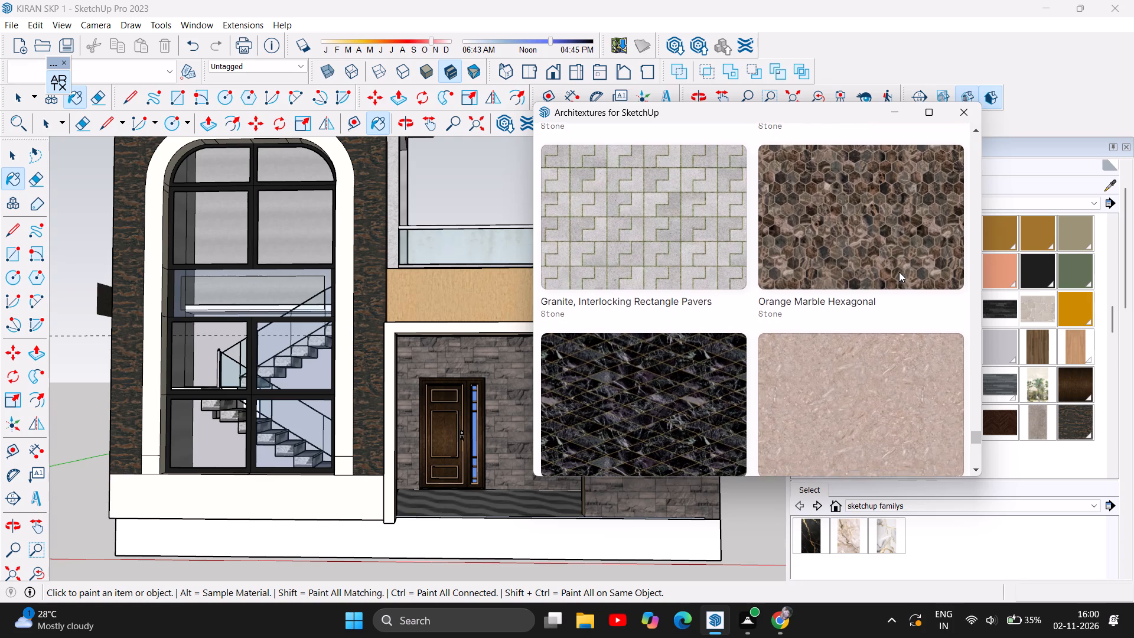
pyautogui.scroll(-5, 899, 272)
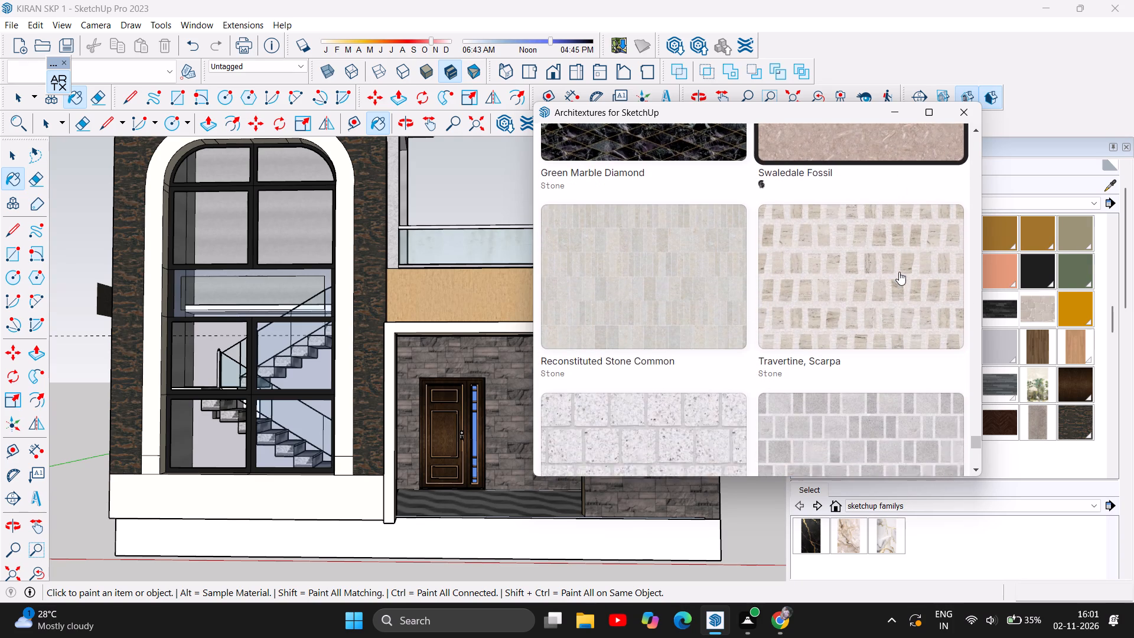
pyautogui.scroll(-9, 899, 272)
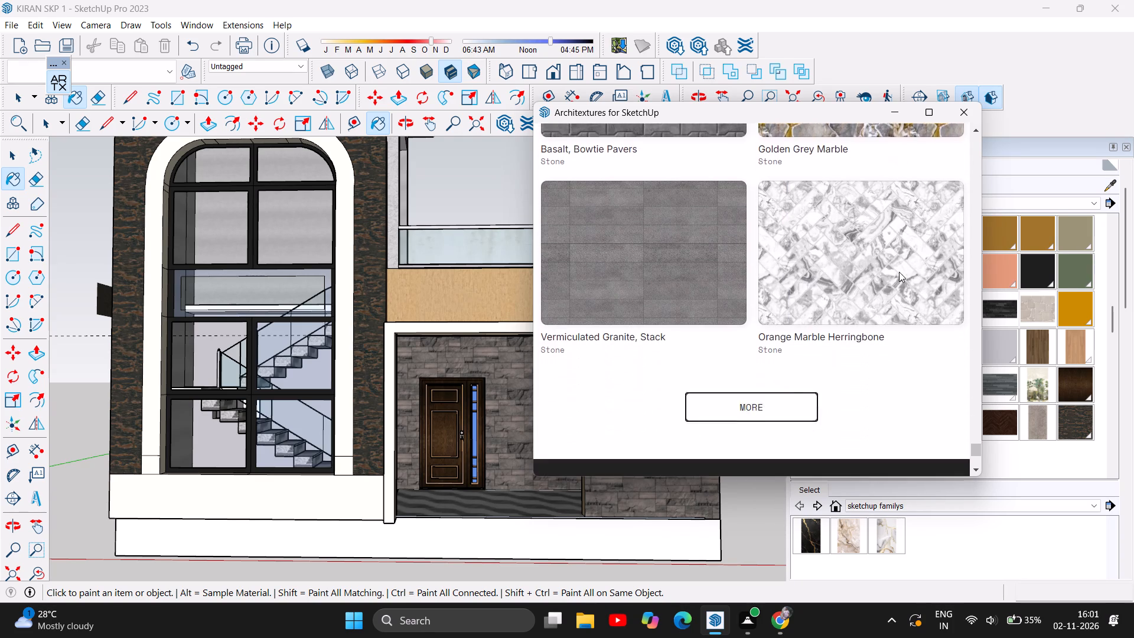
pyautogui.scroll(-2, 899, 272)
pyautogui.click(744, 129)
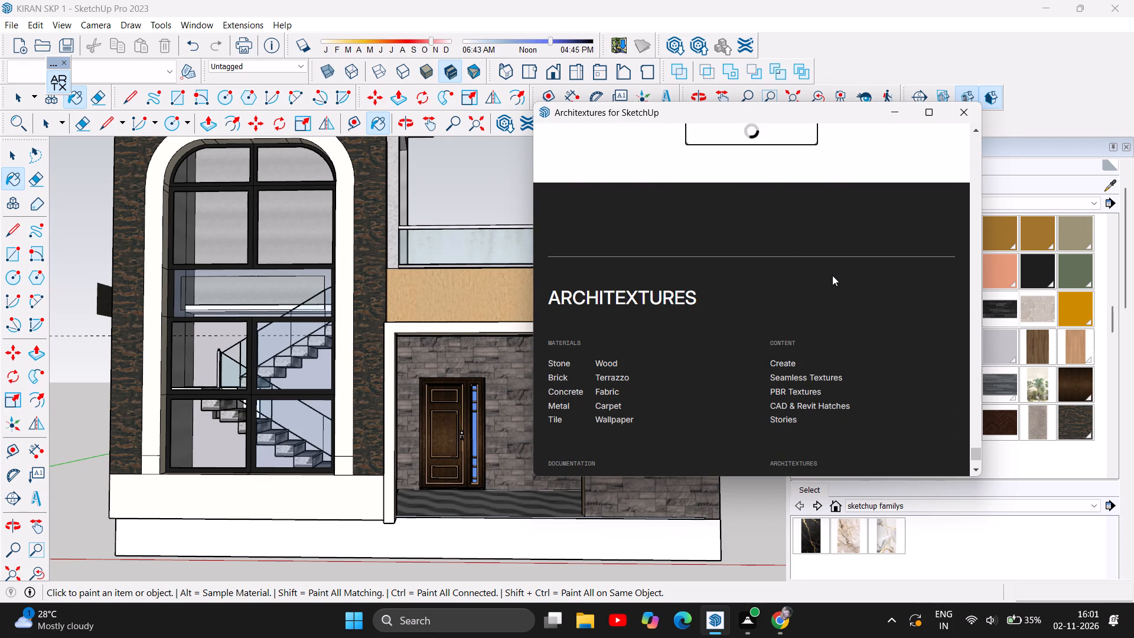
# Load more stone textures, import the dark Slate, Crazy Paving texture into the model, and close the texture library.
pyautogui.scroll(-1, 836, 260)
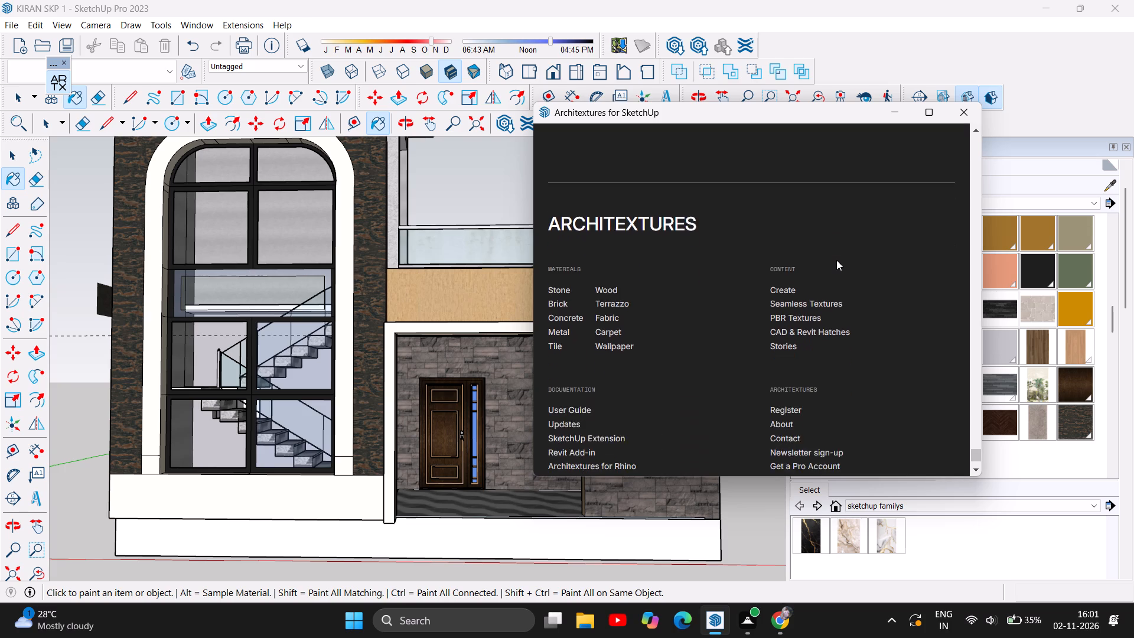
pyautogui.scroll(-1, 836, 260)
pyautogui.scroll(7, 836, 259)
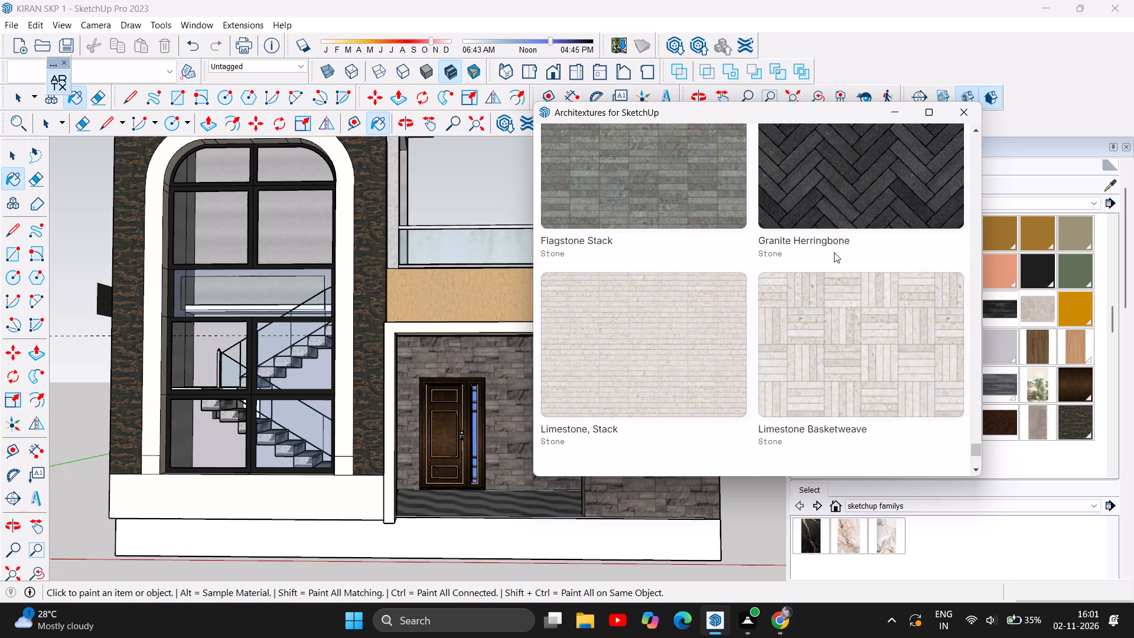
pyautogui.scroll(1, 834, 252)
pyautogui.scroll(-3, 834, 252)
pyautogui.click(752, 338)
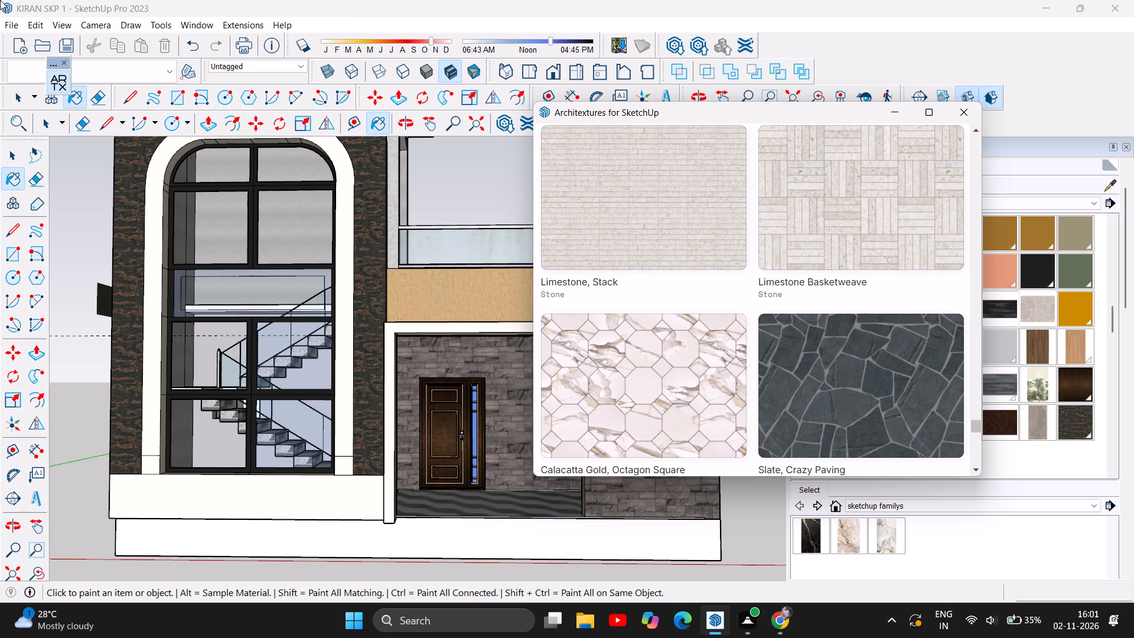
pyautogui.click(863, 360)
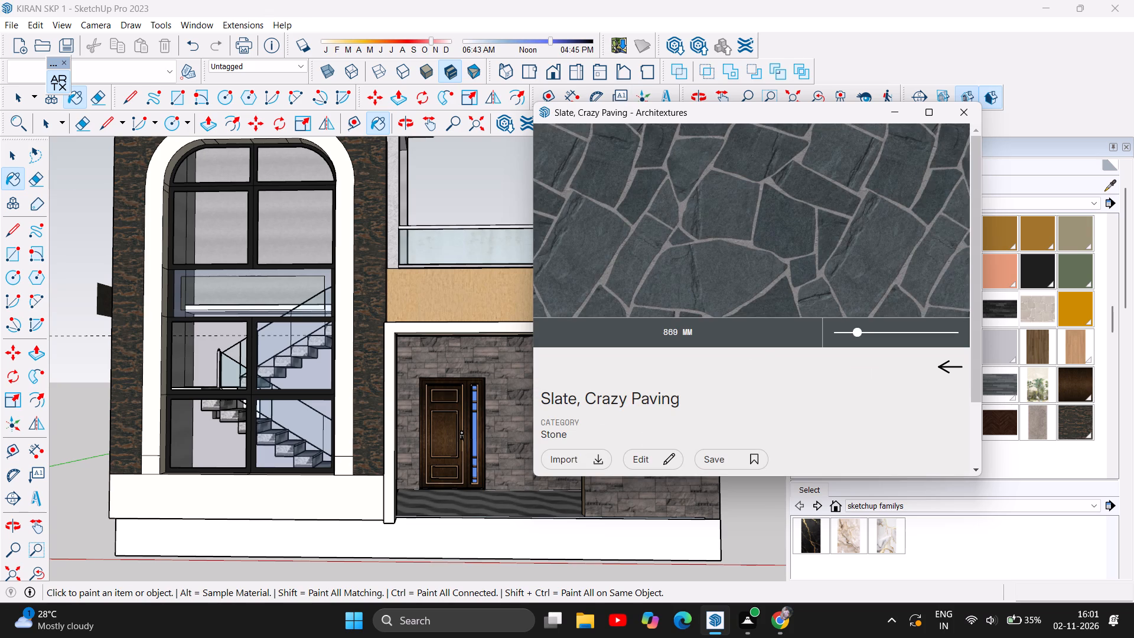
pyautogui.click(572, 468)
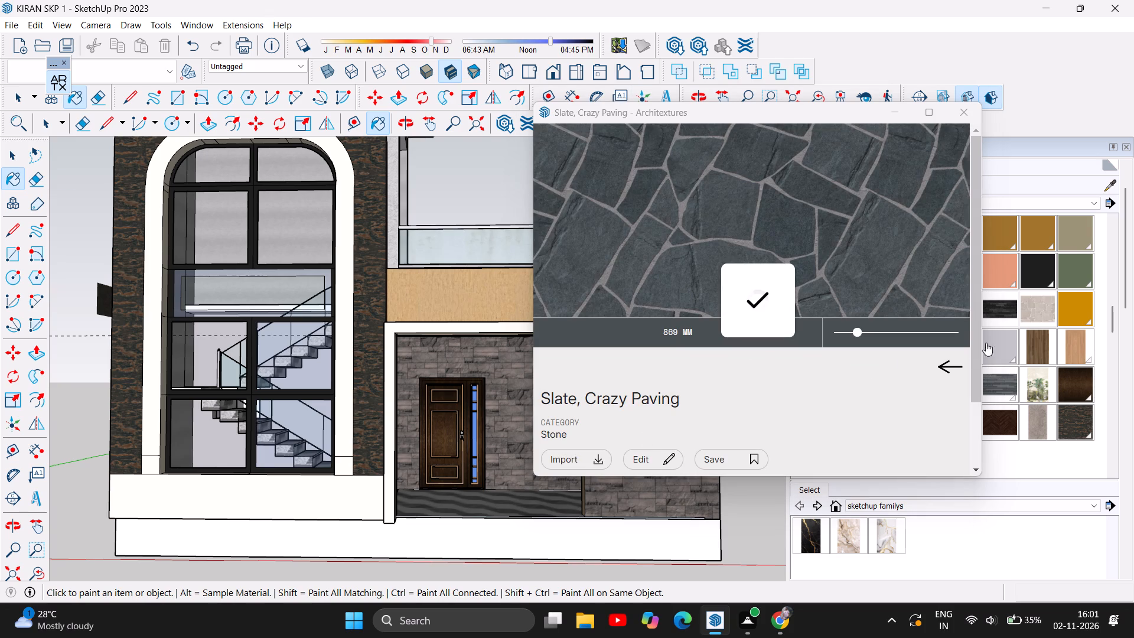
pyautogui.click(944, 366)
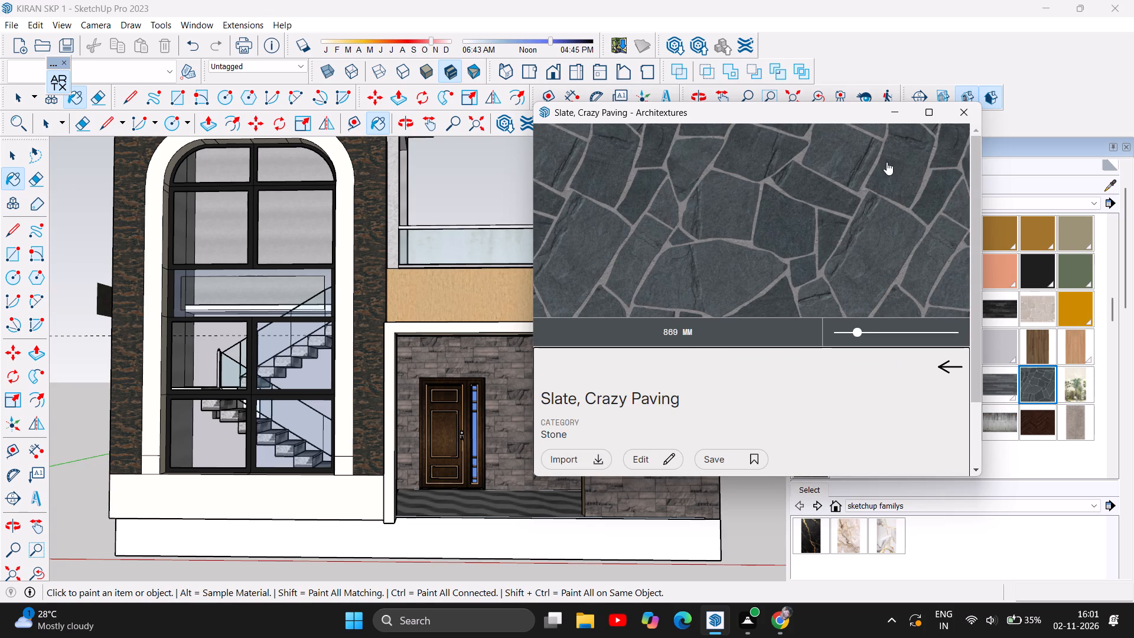
pyautogui.click(966, 109)
# Paint the ground-floor front walls, both the plain section beside the entrance and the wall around the door, with the Slate, Crazy Paving texture.
pyautogui.scroll(-2, 506, 371)
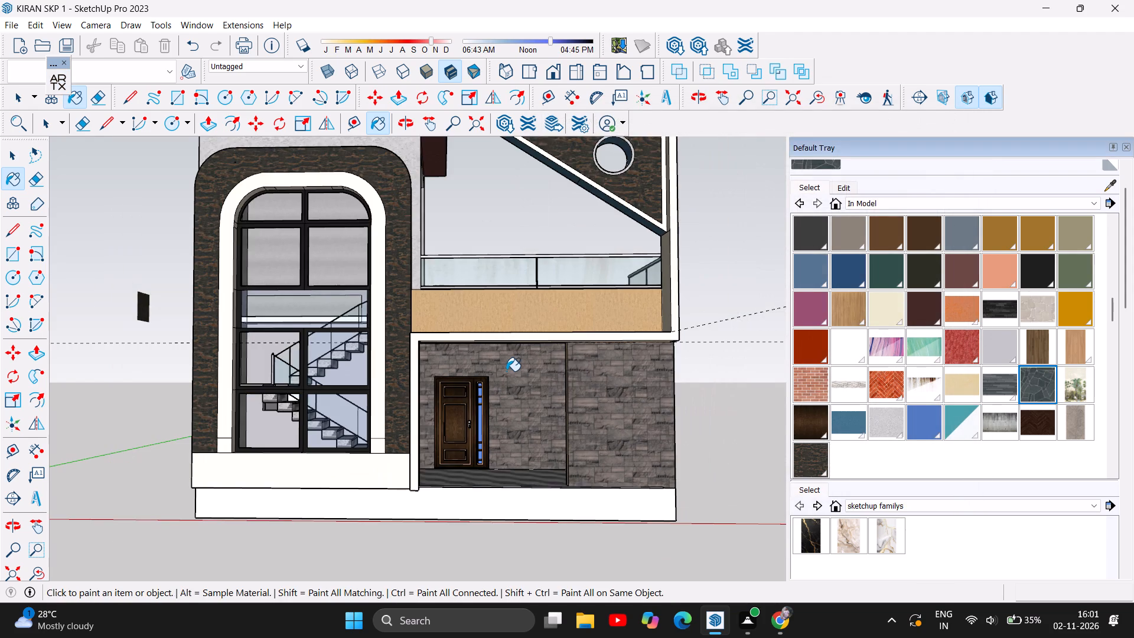
pyautogui.scroll(-1, 506, 371)
pyautogui.click(620, 403)
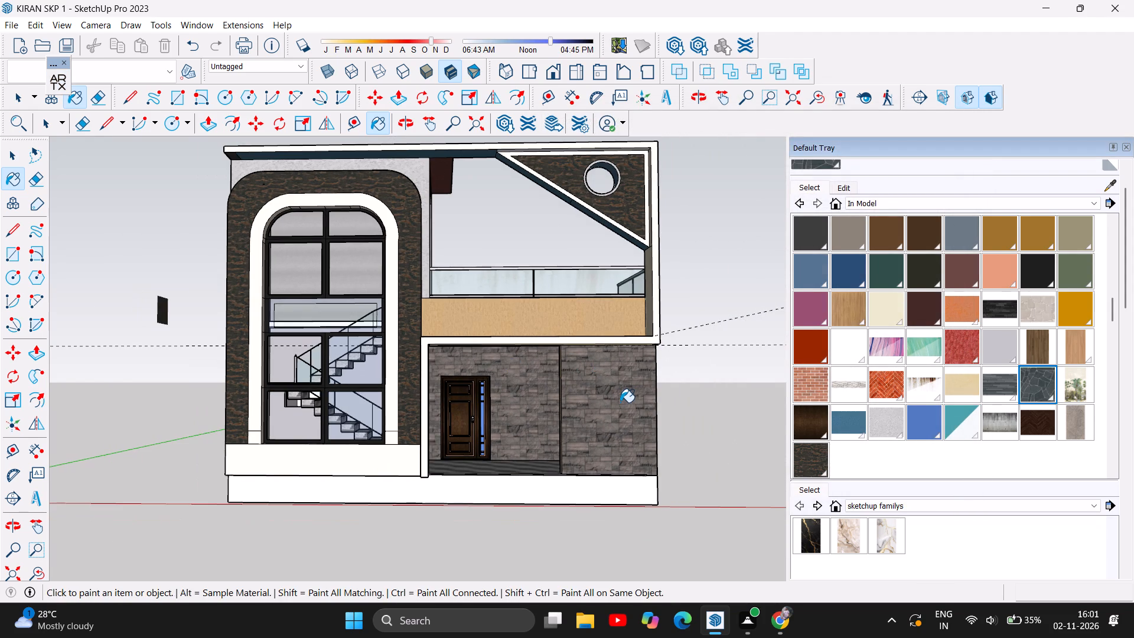
pyautogui.scroll(4, 700, 459)
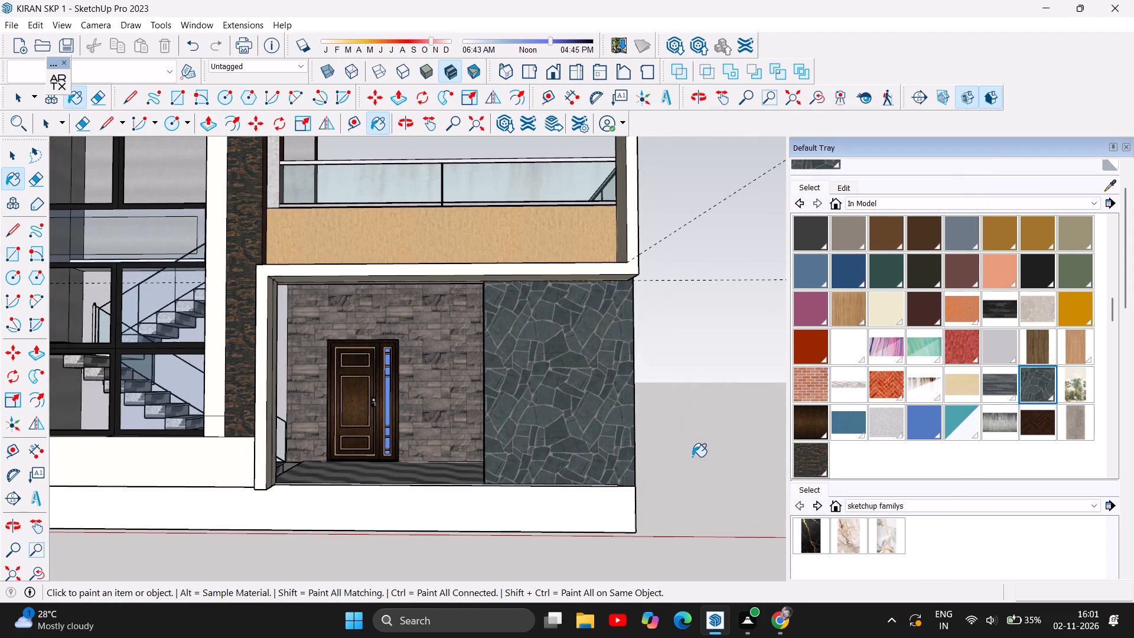
pyautogui.scroll(7, 556, 434)
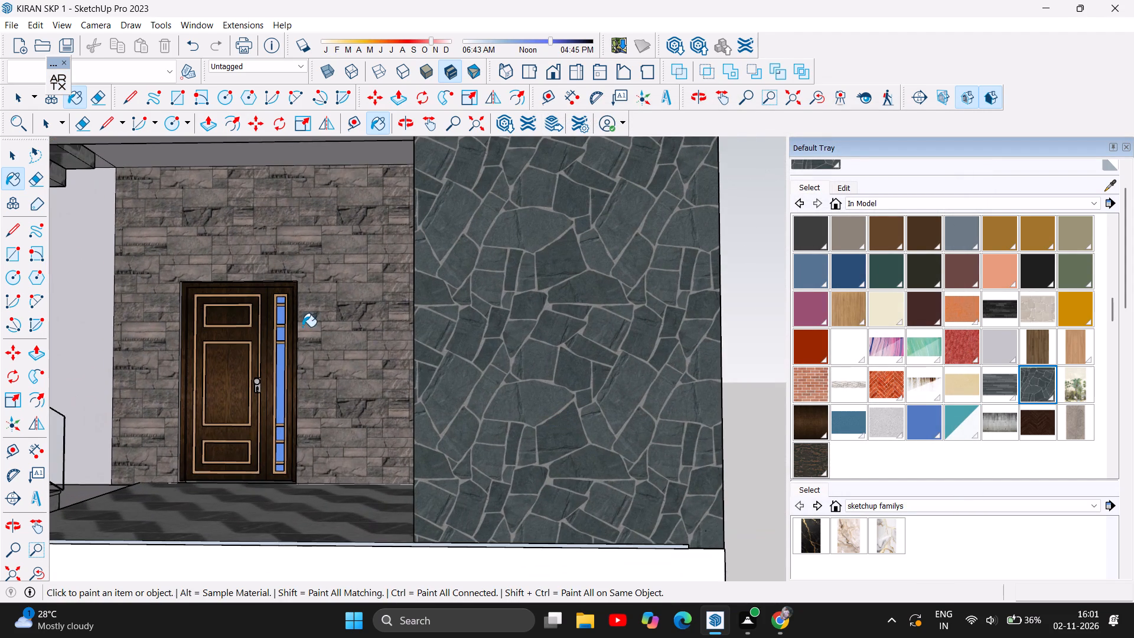
pyautogui.click(339, 314)
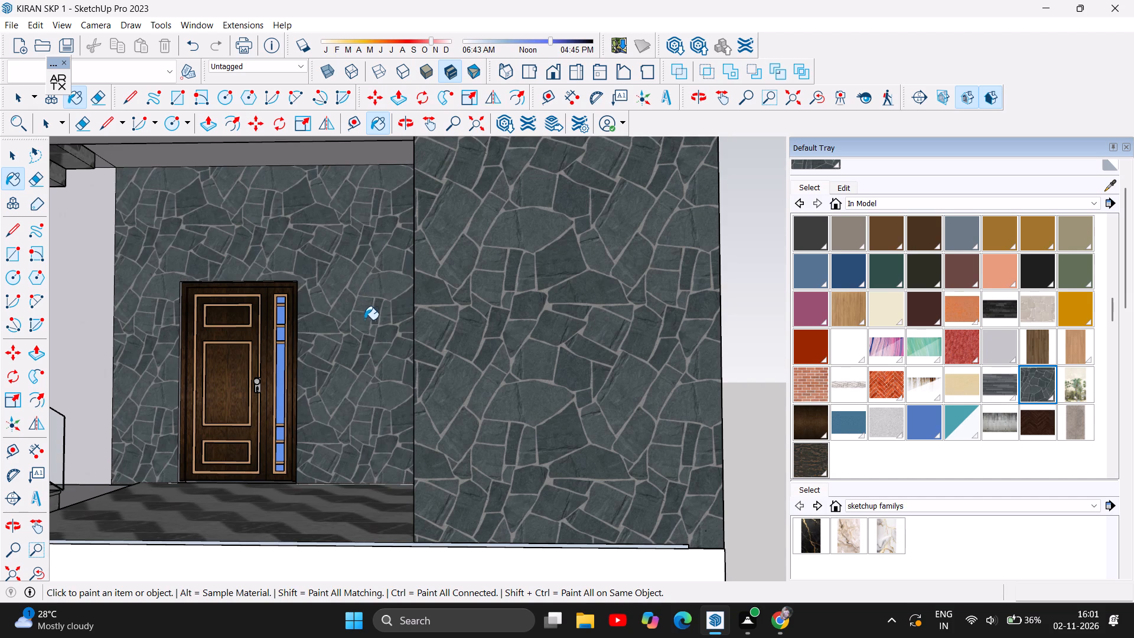
pyautogui.scroll(-5, 415, 377)
pyautogui.scroll(-6, 567, 390)
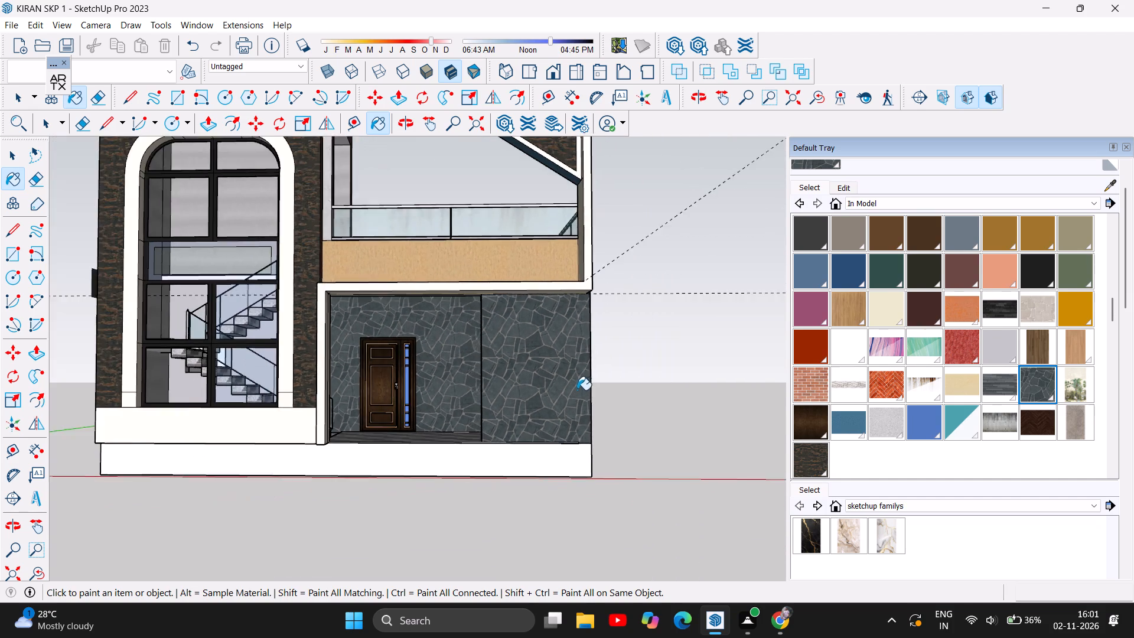
pyautogui.scroll(-6, 579, 392)
pyautogui.scroll(1, 412, 320)
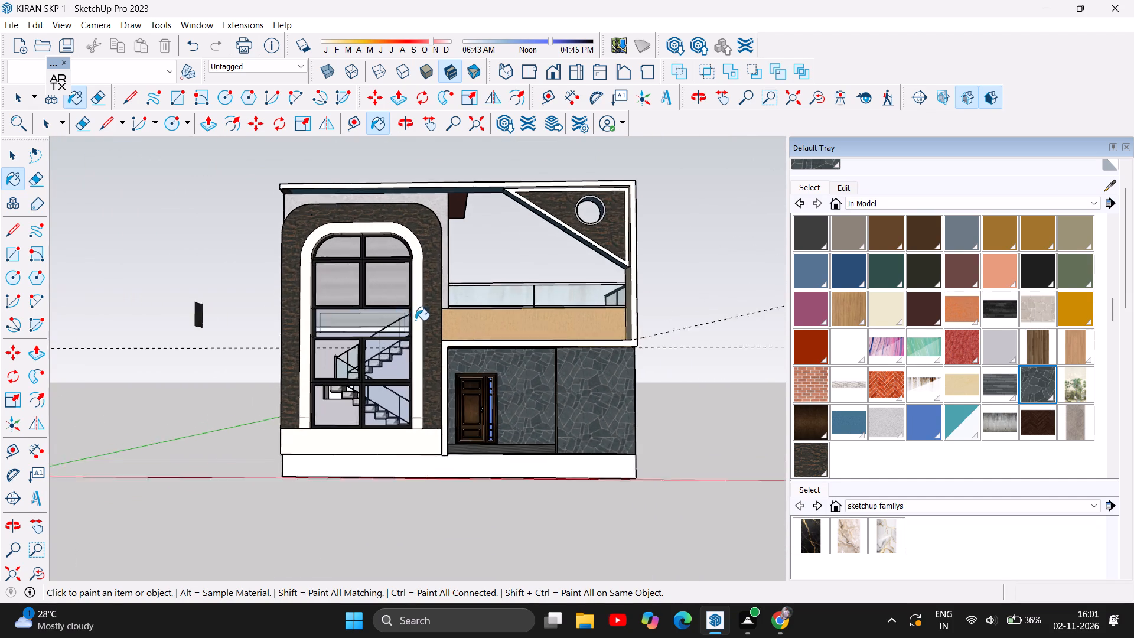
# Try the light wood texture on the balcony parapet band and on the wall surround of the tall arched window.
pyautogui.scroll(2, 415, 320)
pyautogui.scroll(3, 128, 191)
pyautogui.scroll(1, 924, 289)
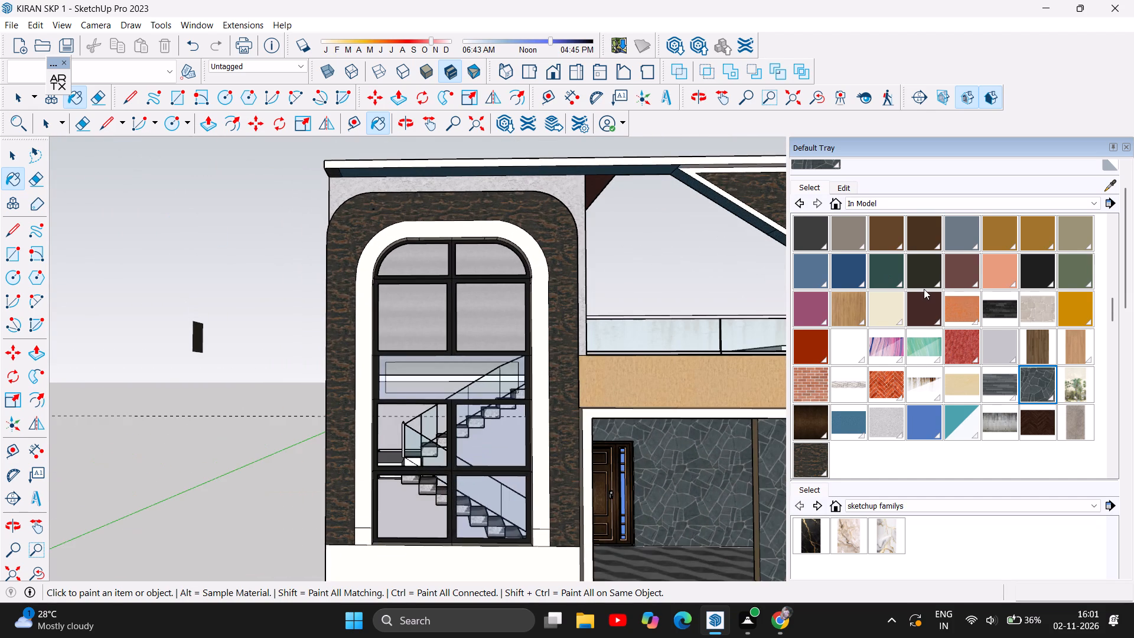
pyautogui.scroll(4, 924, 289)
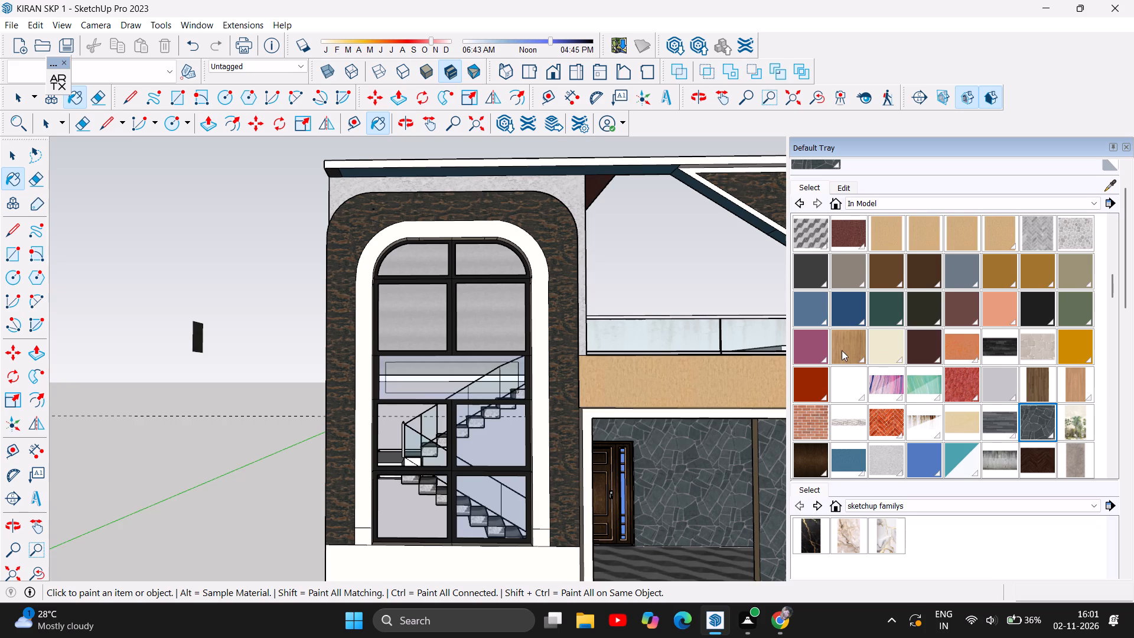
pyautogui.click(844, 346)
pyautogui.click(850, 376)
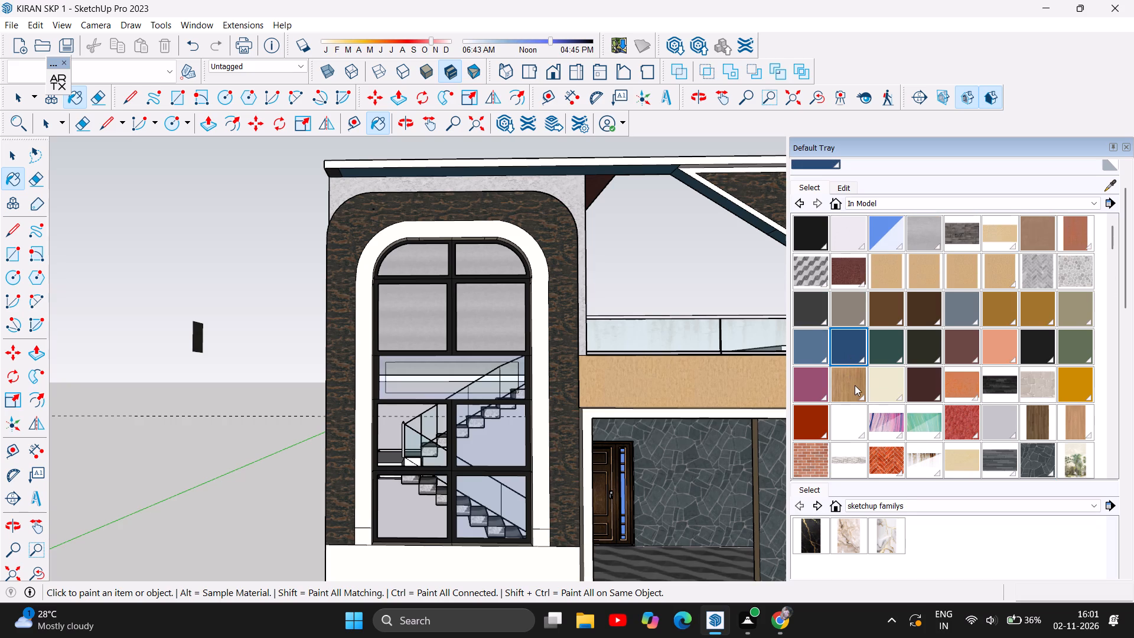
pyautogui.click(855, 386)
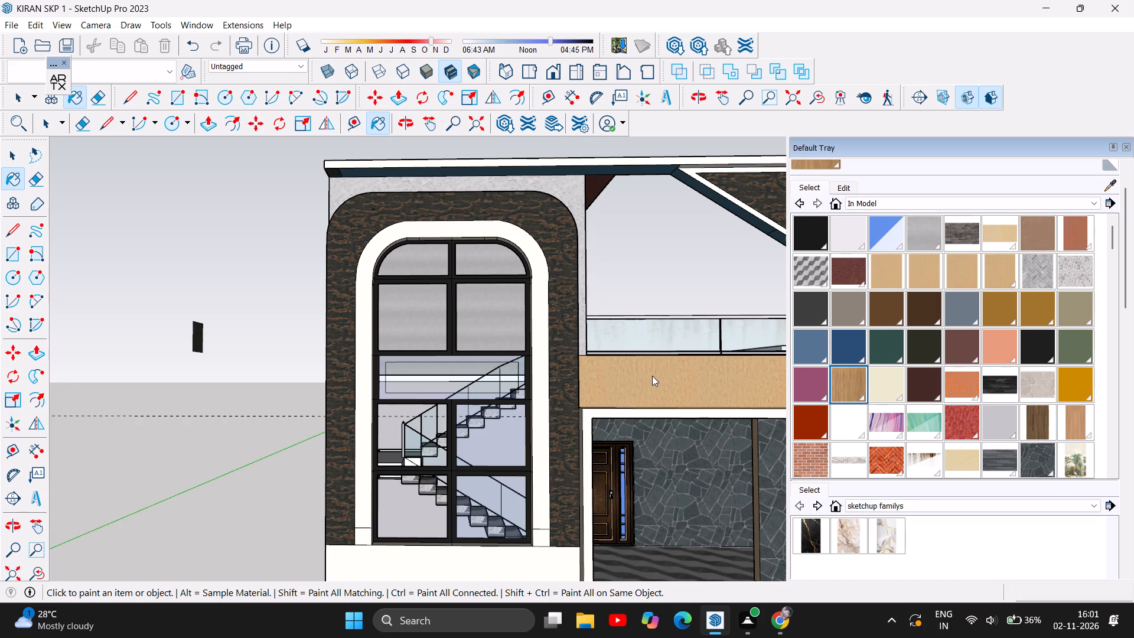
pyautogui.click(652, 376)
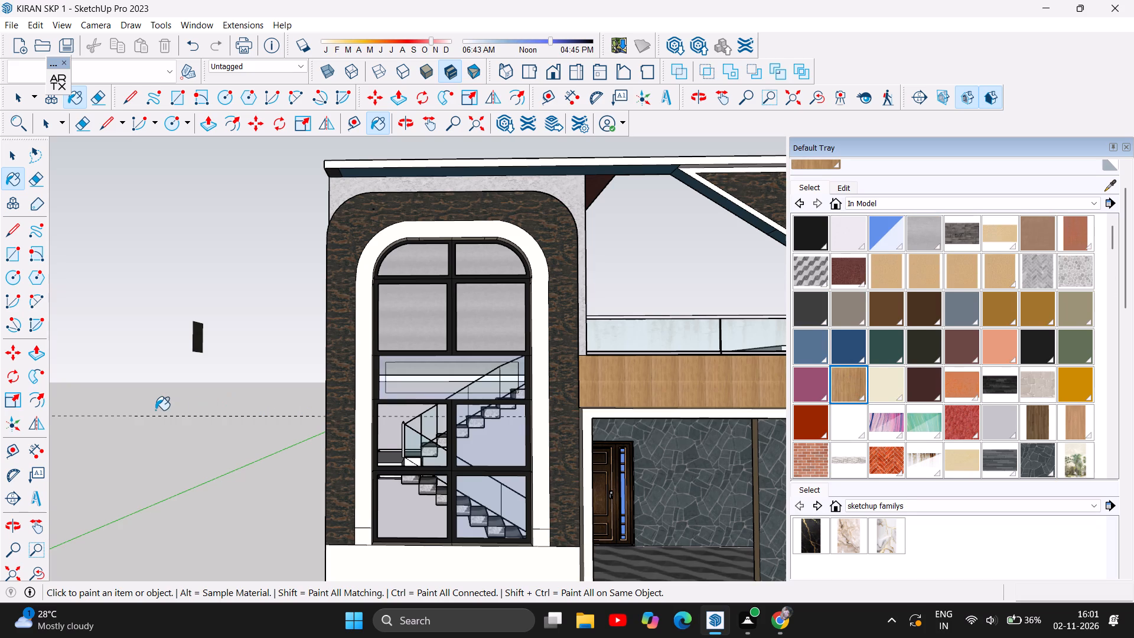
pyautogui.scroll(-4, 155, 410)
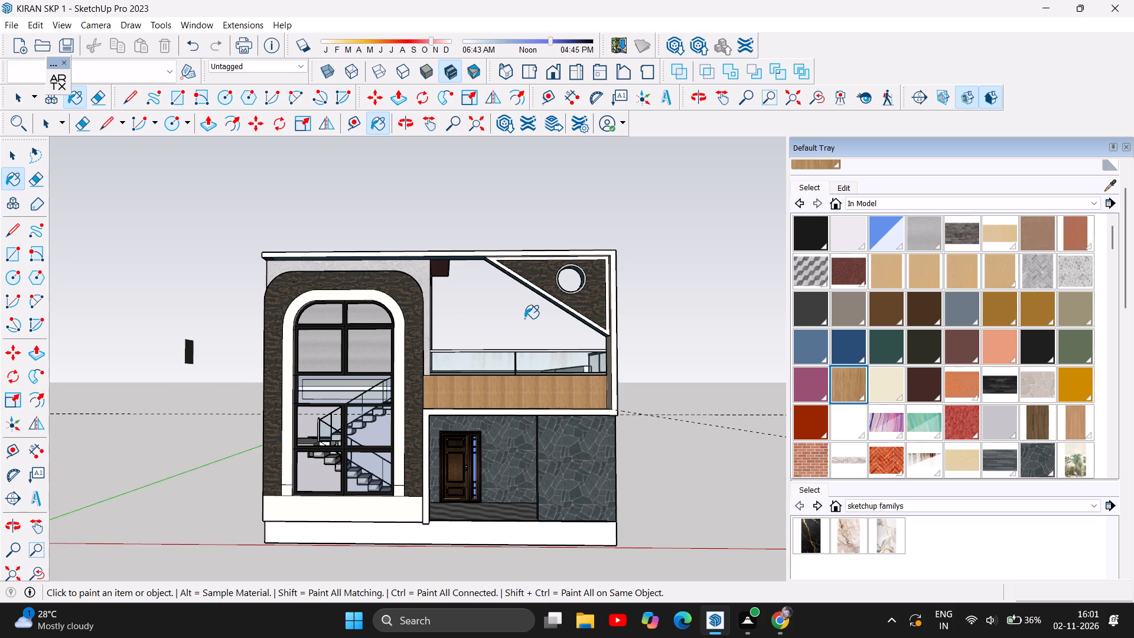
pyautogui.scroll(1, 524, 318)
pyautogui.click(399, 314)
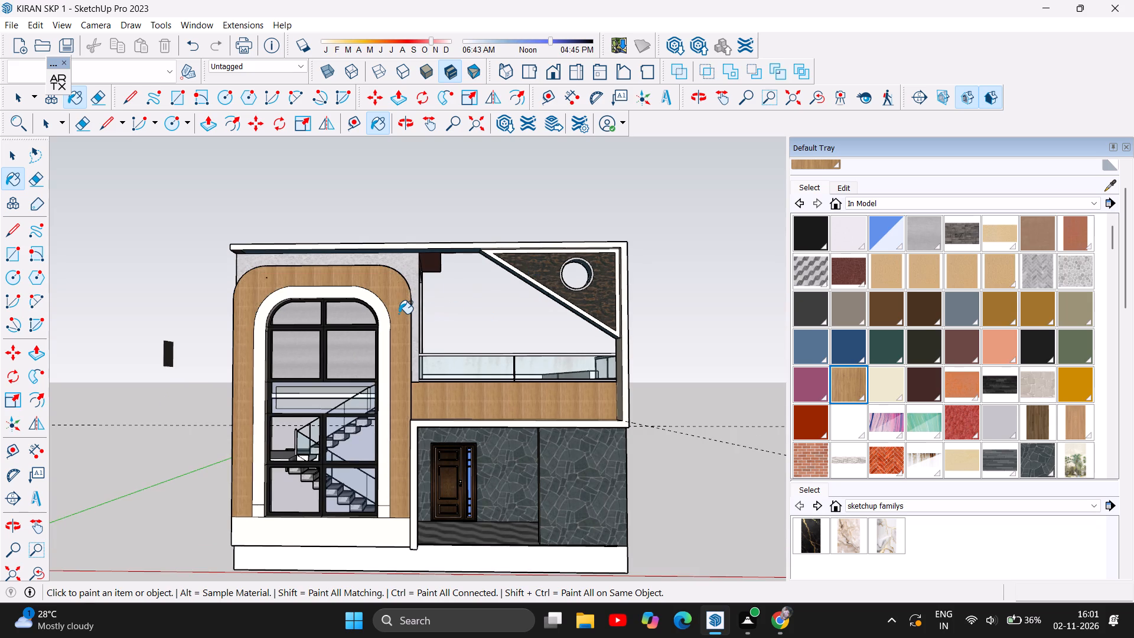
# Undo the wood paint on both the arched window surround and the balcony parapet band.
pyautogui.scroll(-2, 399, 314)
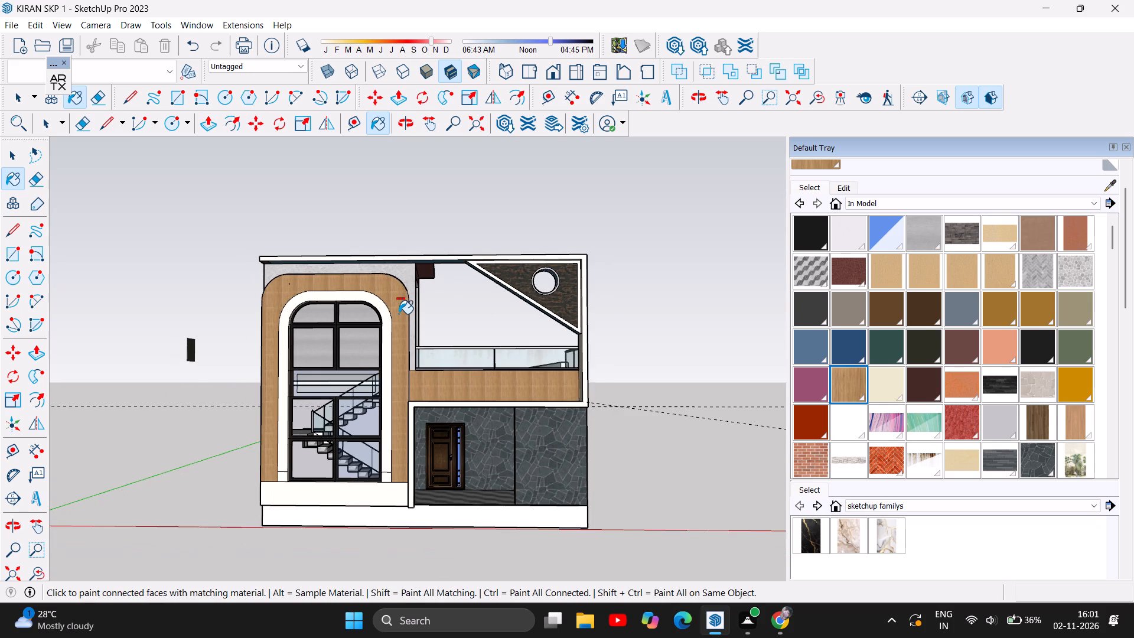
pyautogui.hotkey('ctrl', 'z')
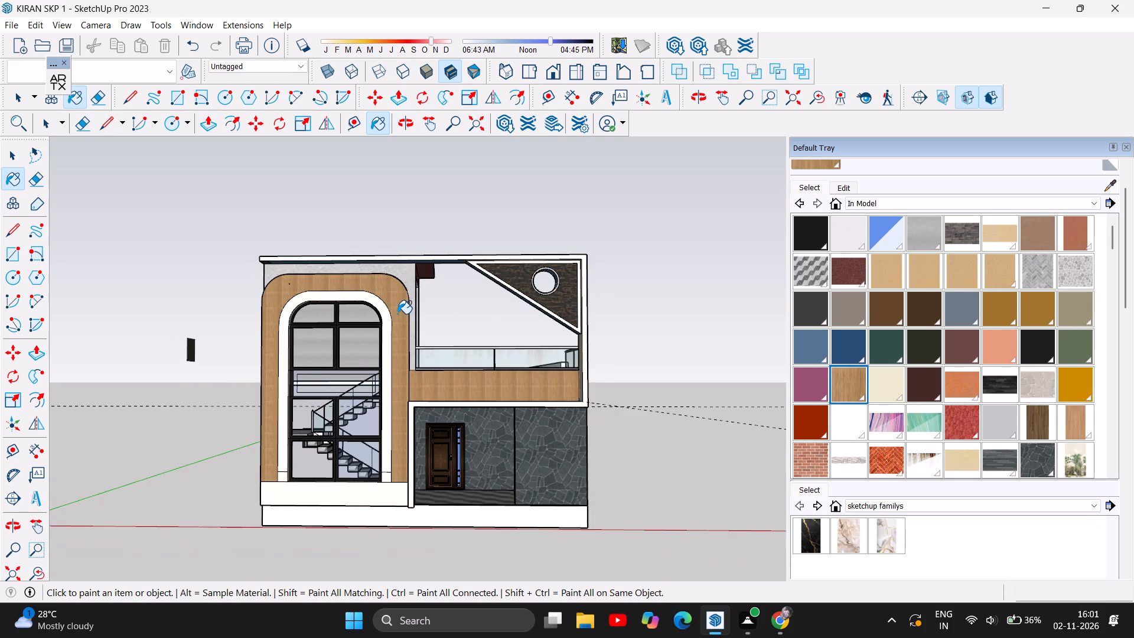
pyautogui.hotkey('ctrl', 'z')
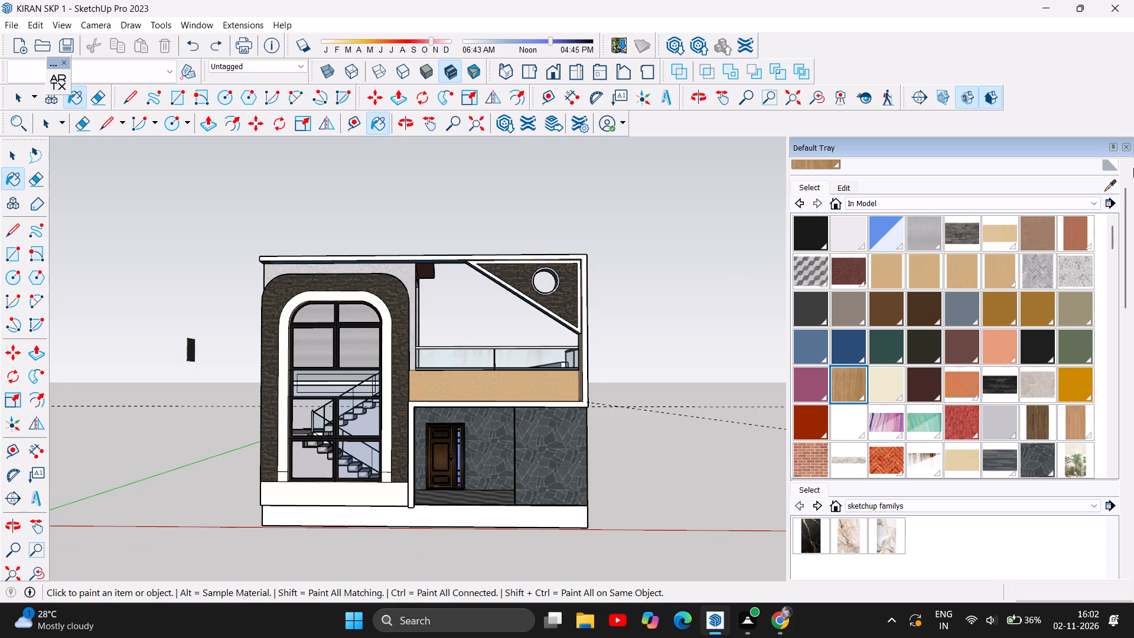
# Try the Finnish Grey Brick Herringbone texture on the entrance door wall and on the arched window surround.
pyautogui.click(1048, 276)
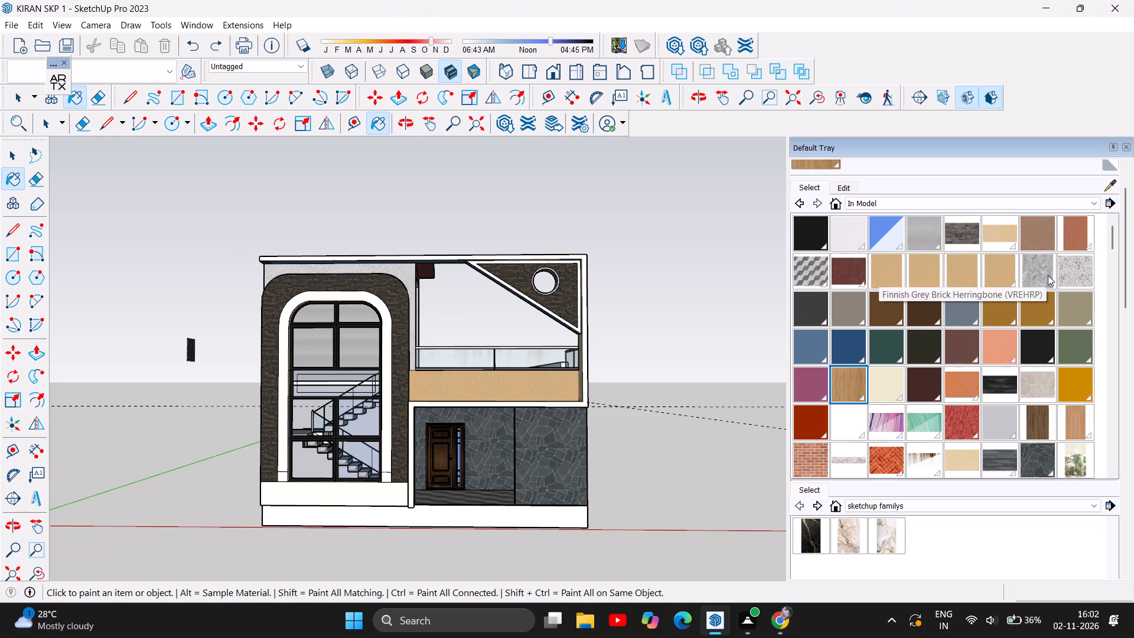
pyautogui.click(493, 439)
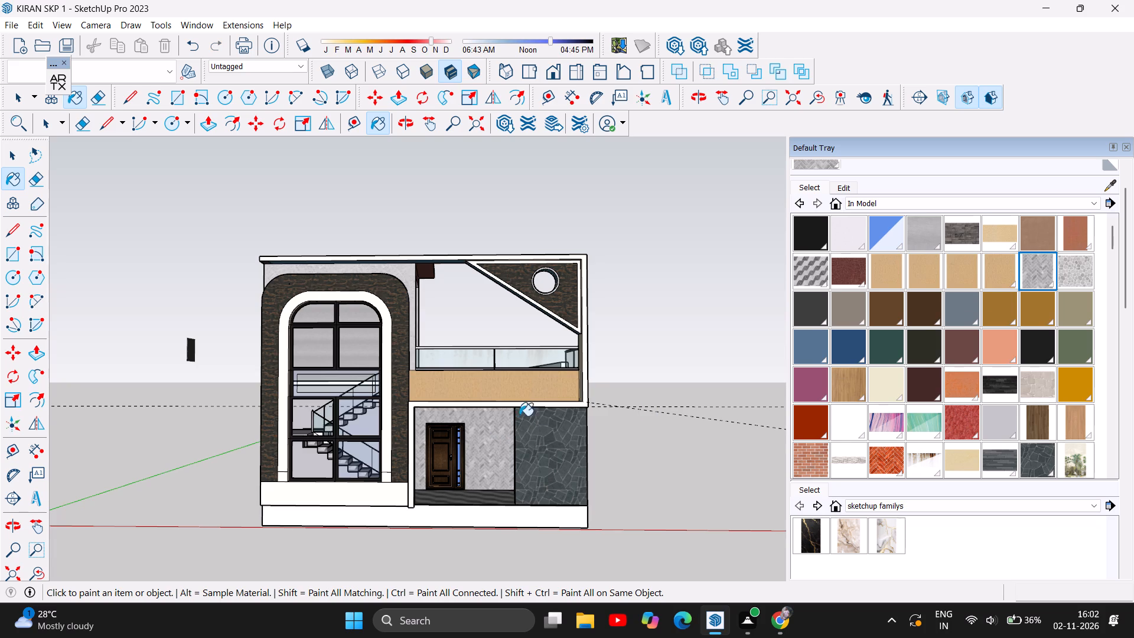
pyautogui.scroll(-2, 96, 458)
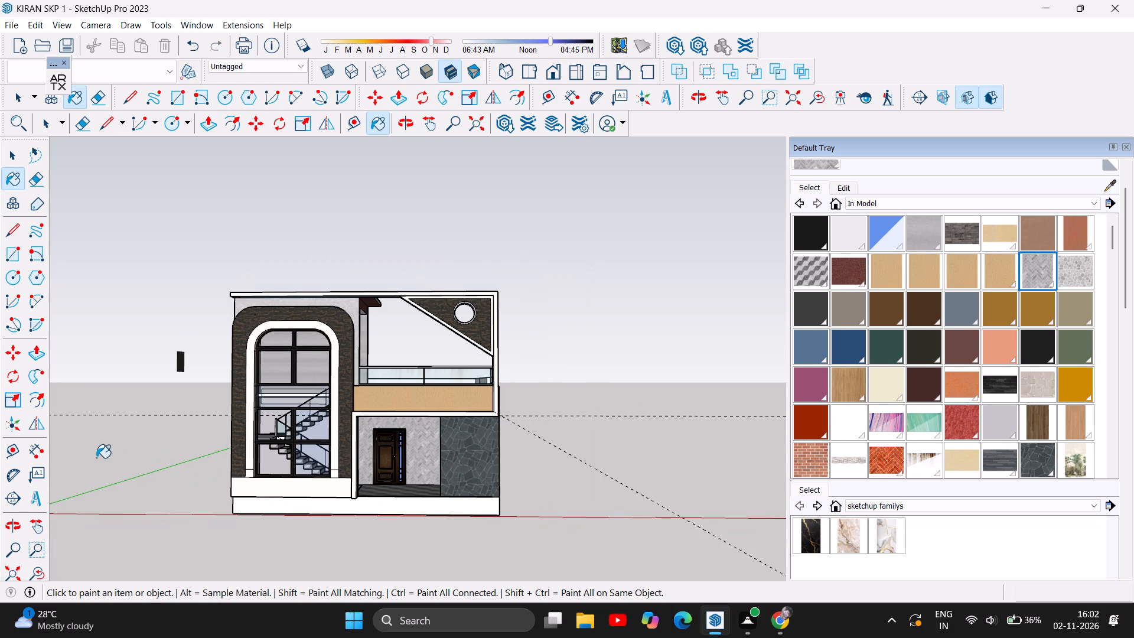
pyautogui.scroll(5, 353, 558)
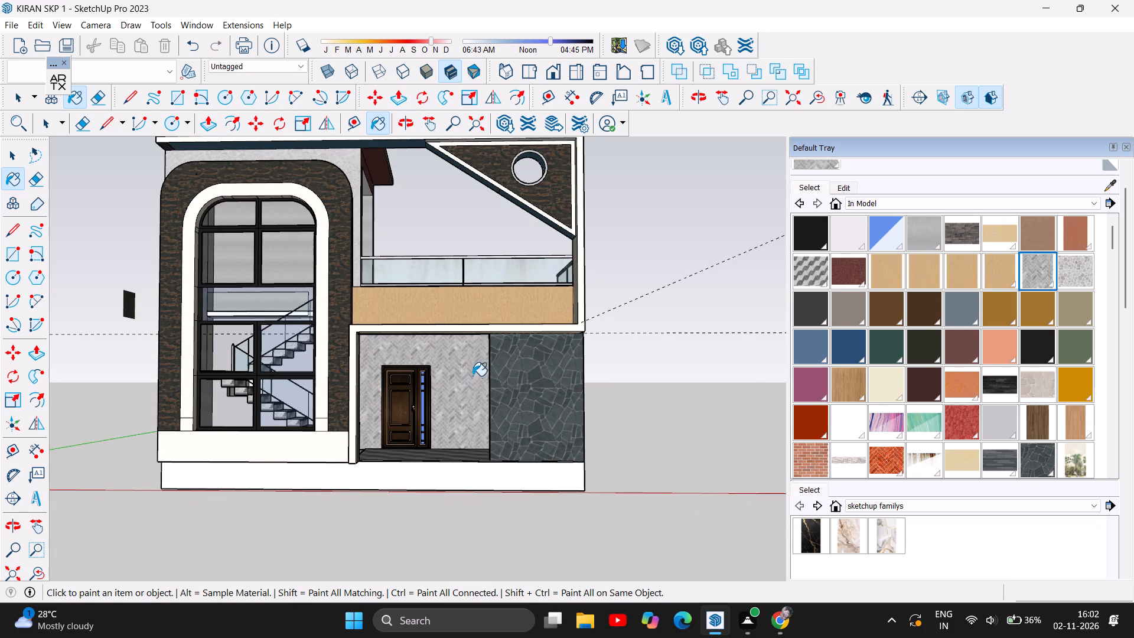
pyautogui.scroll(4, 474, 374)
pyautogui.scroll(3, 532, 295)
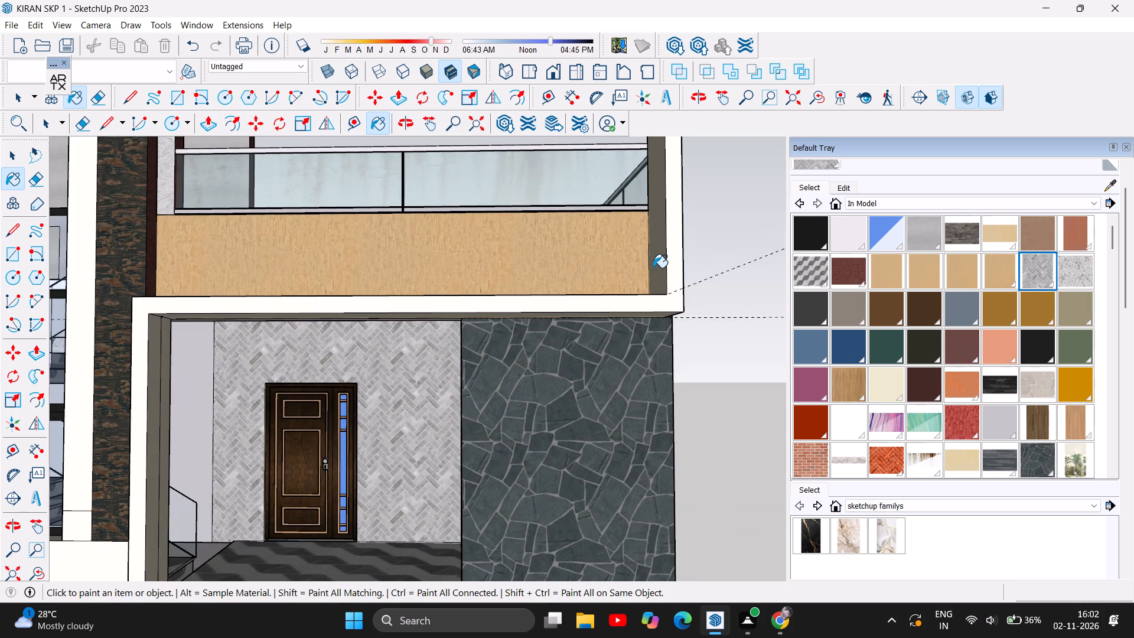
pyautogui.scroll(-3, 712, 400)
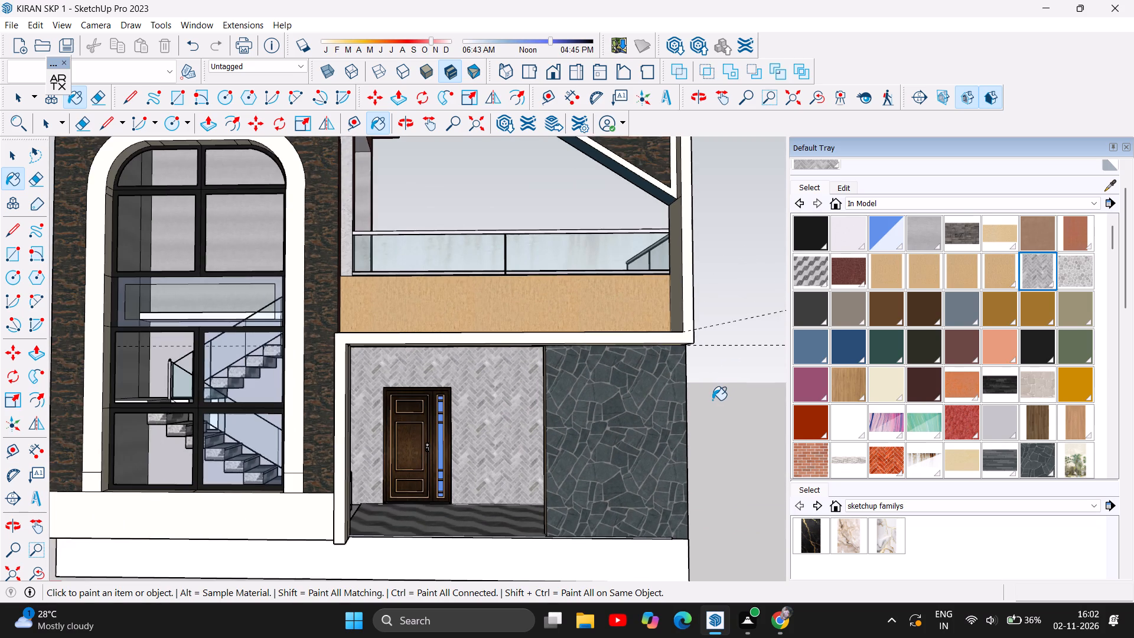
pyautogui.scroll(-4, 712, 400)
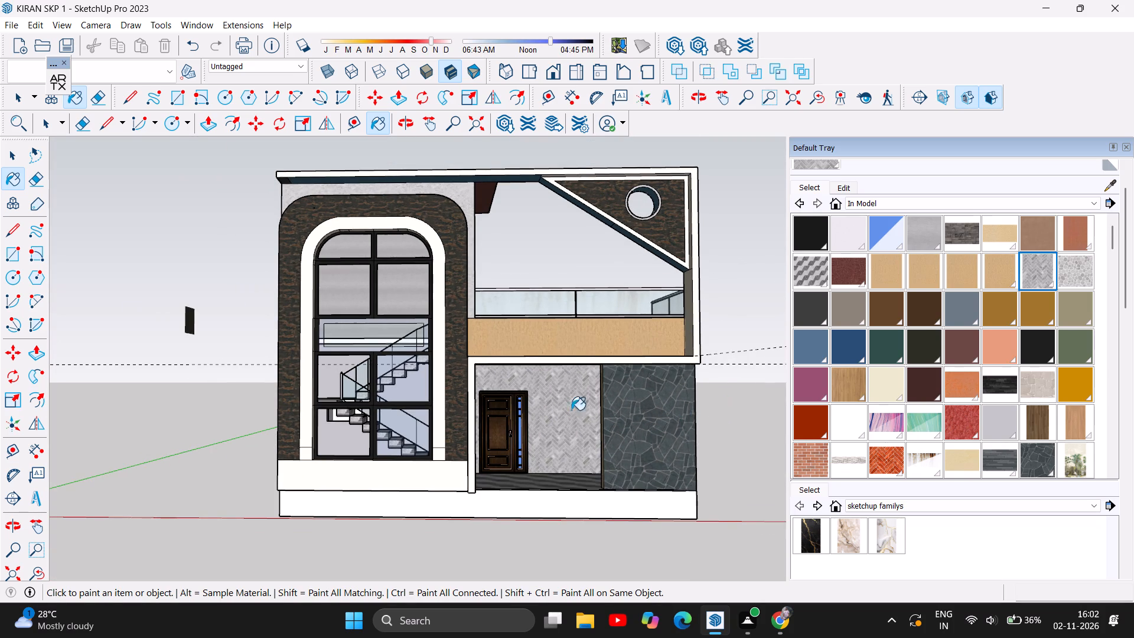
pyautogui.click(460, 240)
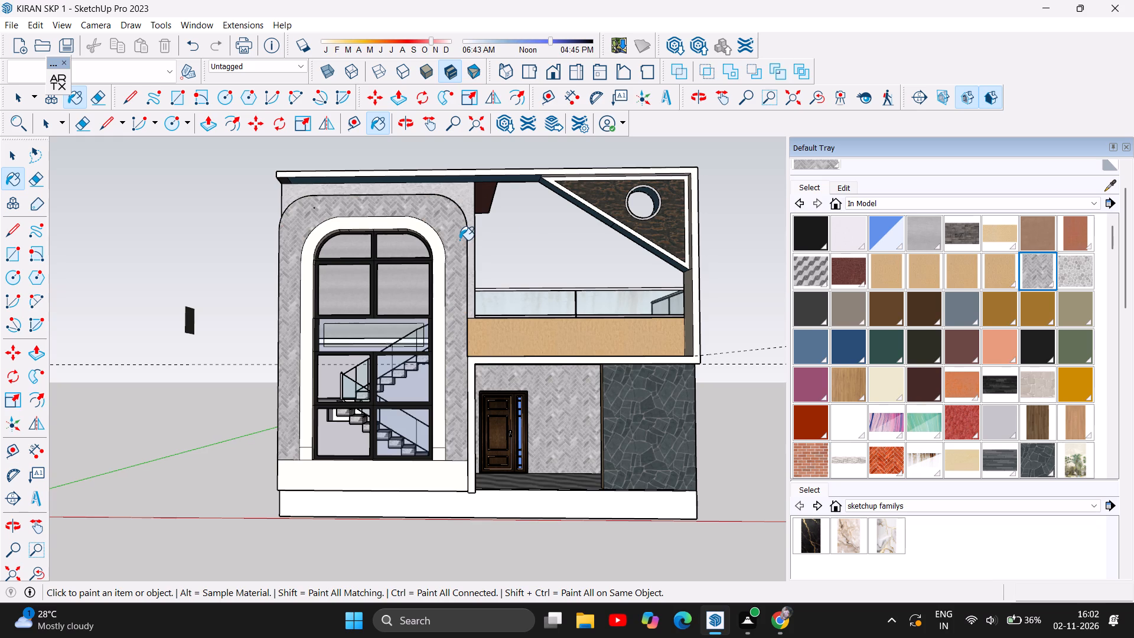
# Paint the arched window surround, the base strip beneath it and the triangular upper panel with the dark Slate, Crazy Paving texture.
pyautogui.click(1047, 464)
pyautogui.click(455, 233)
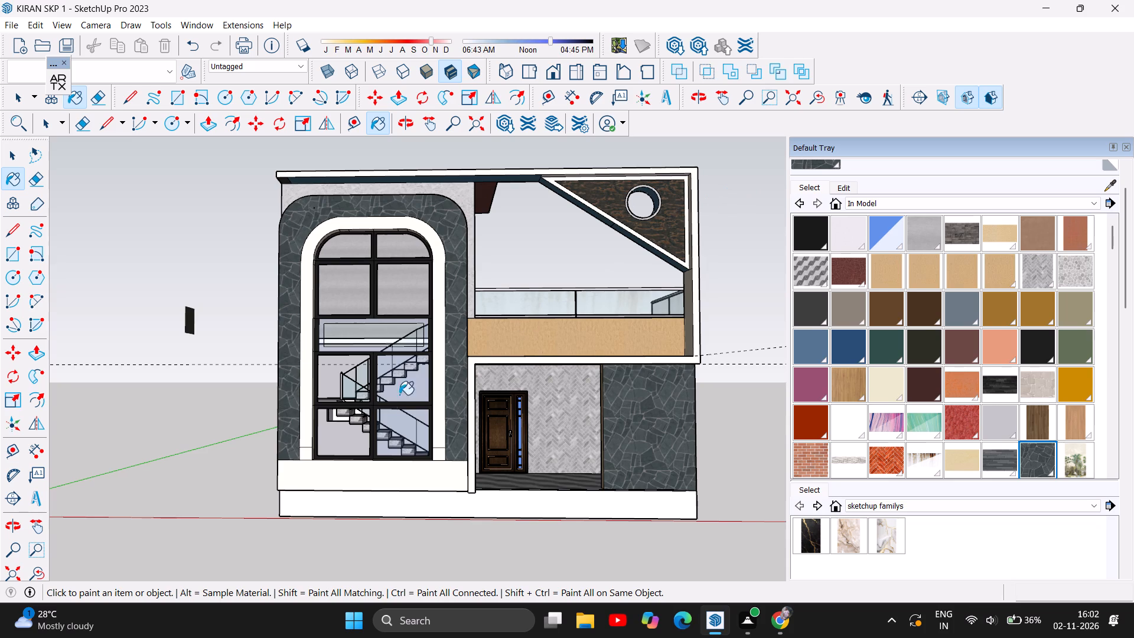
pyautogui.click(367, 472)
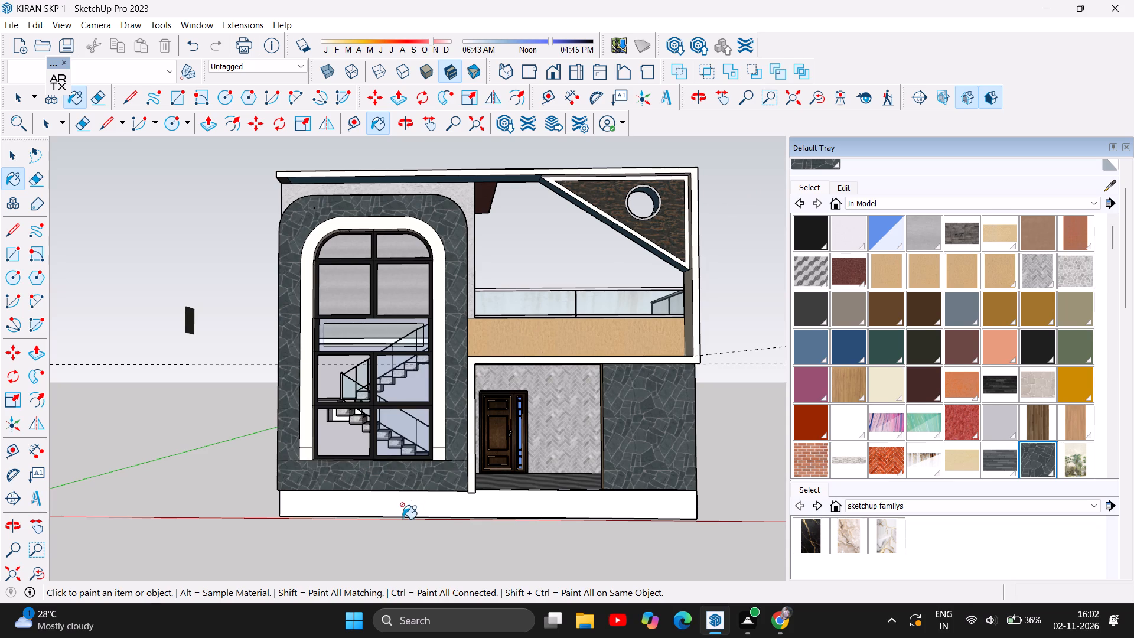
pyautogui.scroll(-3, 402, 520)
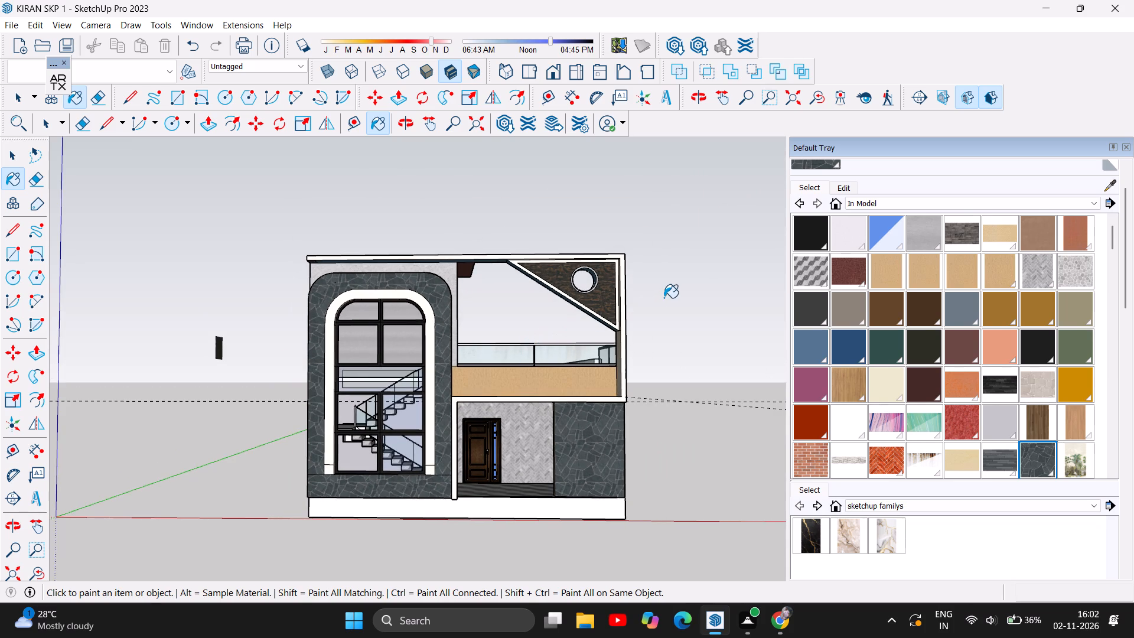
pyautogui.scroll(2, 644, 276)
pyautogui.click(583, 298)
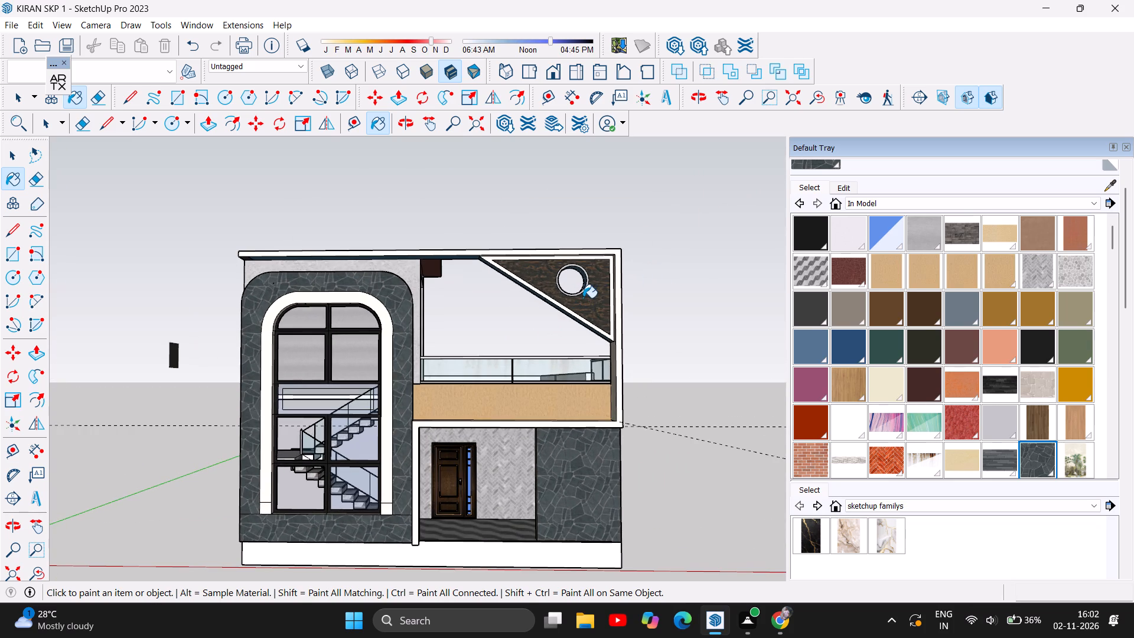
pyautogui.scroll(-2, 677, 377)
pyautogui.scroll(1, 711, 514)
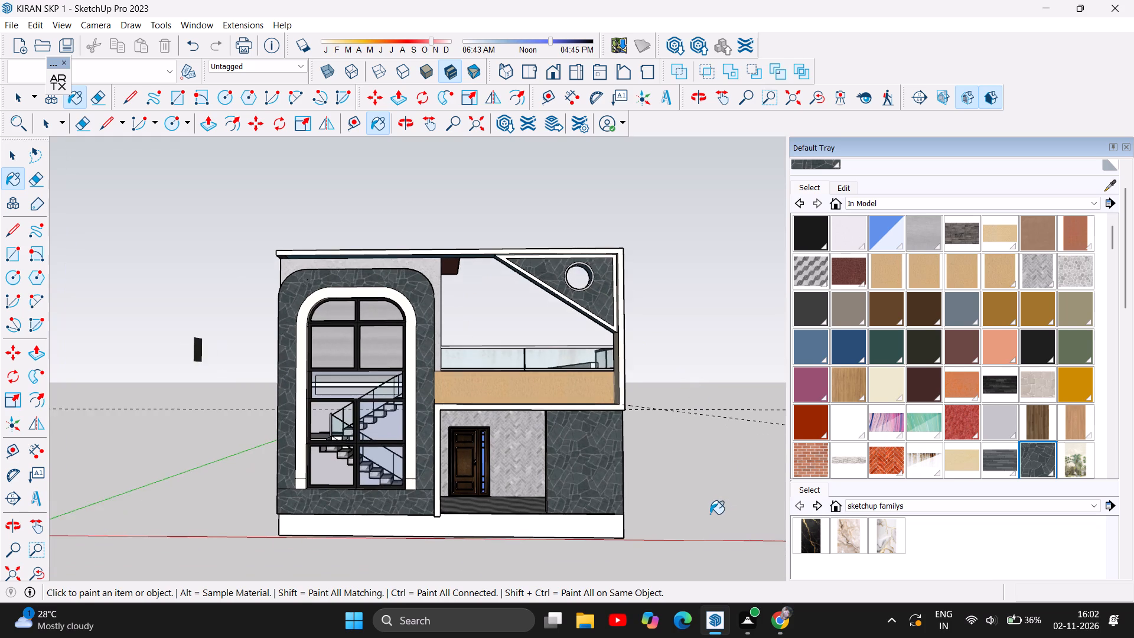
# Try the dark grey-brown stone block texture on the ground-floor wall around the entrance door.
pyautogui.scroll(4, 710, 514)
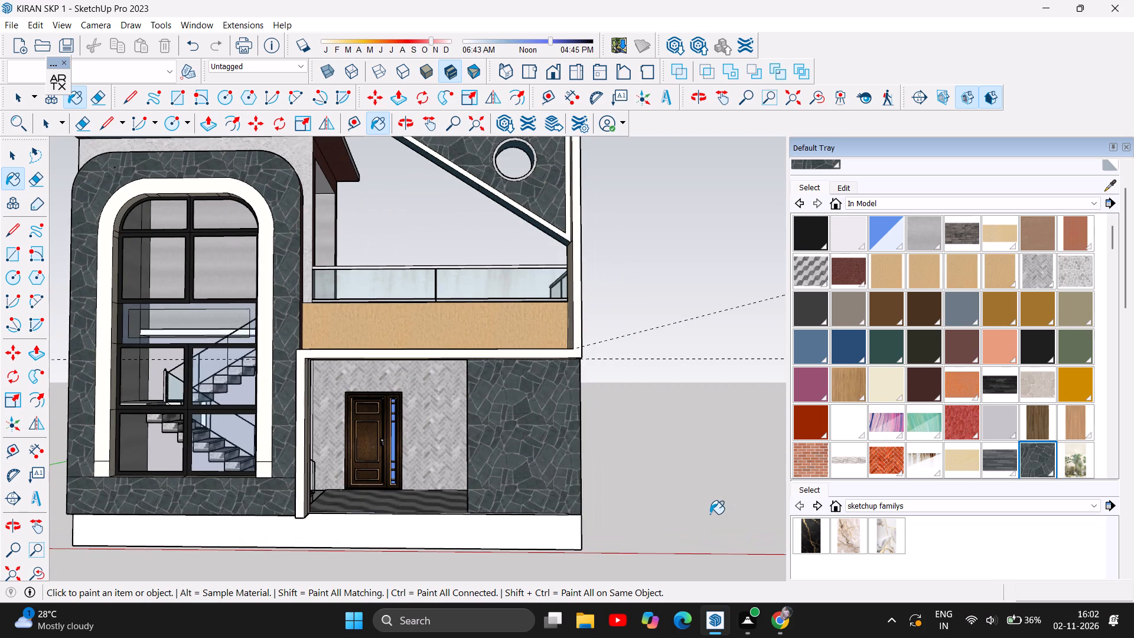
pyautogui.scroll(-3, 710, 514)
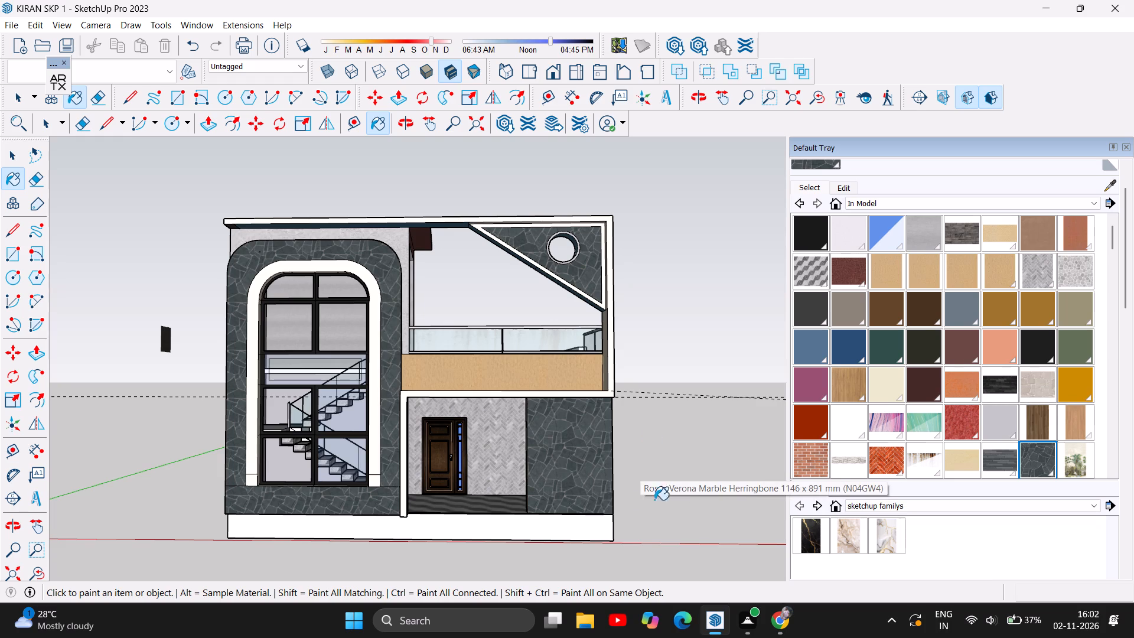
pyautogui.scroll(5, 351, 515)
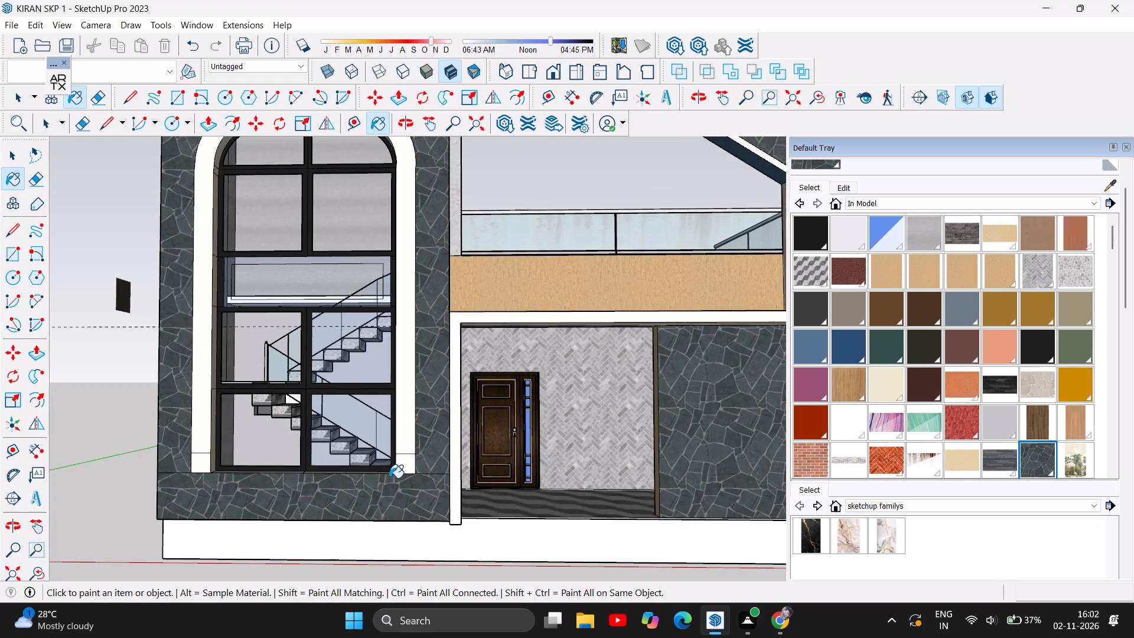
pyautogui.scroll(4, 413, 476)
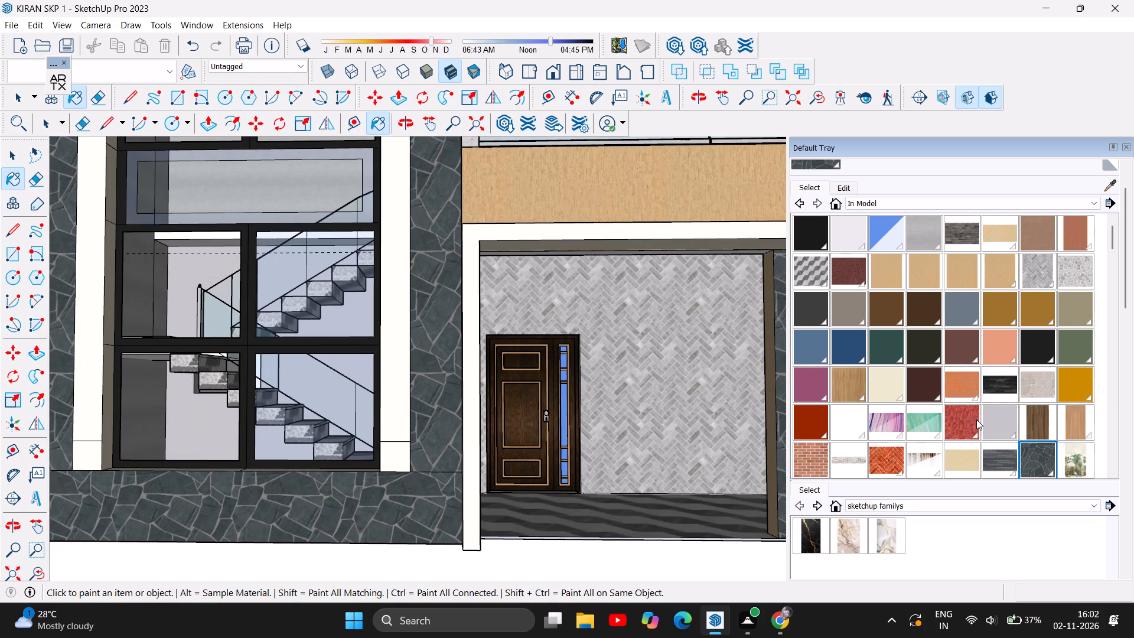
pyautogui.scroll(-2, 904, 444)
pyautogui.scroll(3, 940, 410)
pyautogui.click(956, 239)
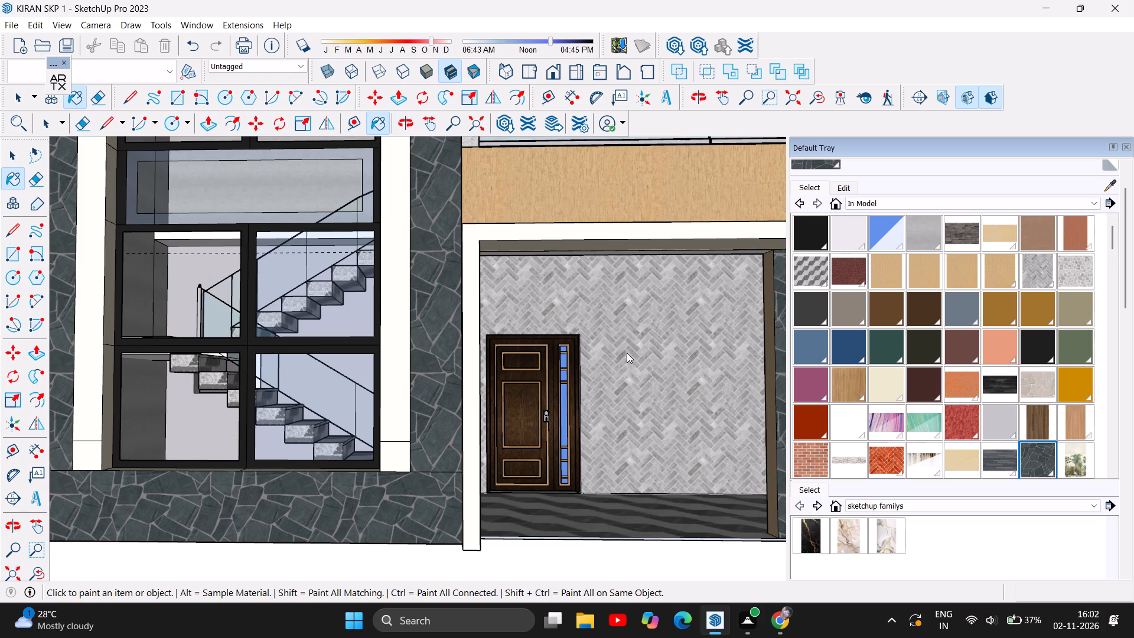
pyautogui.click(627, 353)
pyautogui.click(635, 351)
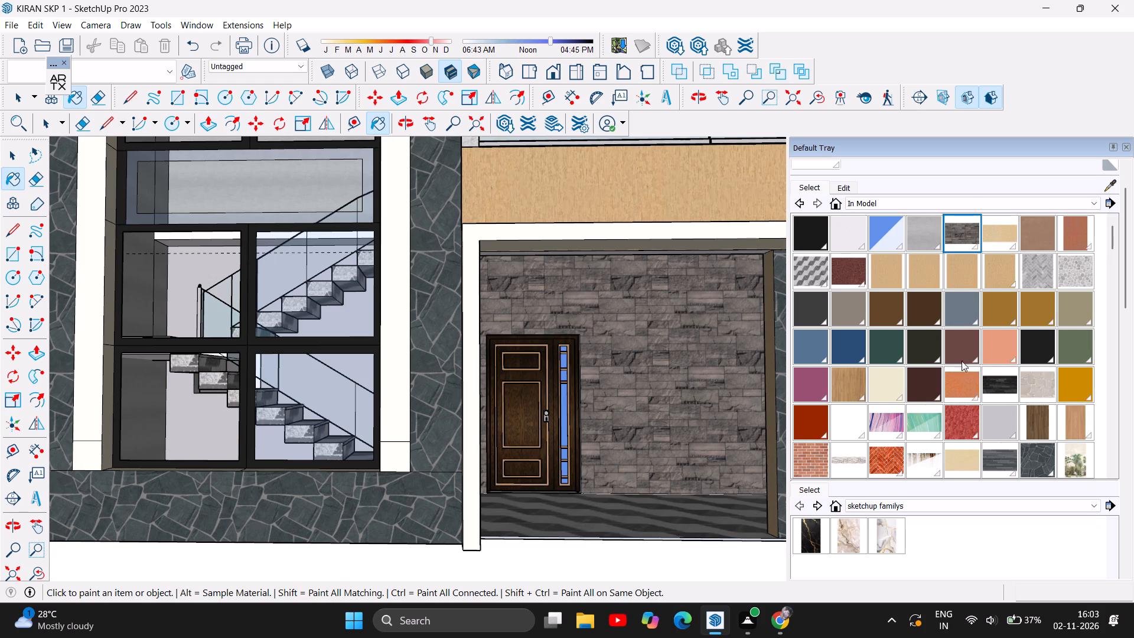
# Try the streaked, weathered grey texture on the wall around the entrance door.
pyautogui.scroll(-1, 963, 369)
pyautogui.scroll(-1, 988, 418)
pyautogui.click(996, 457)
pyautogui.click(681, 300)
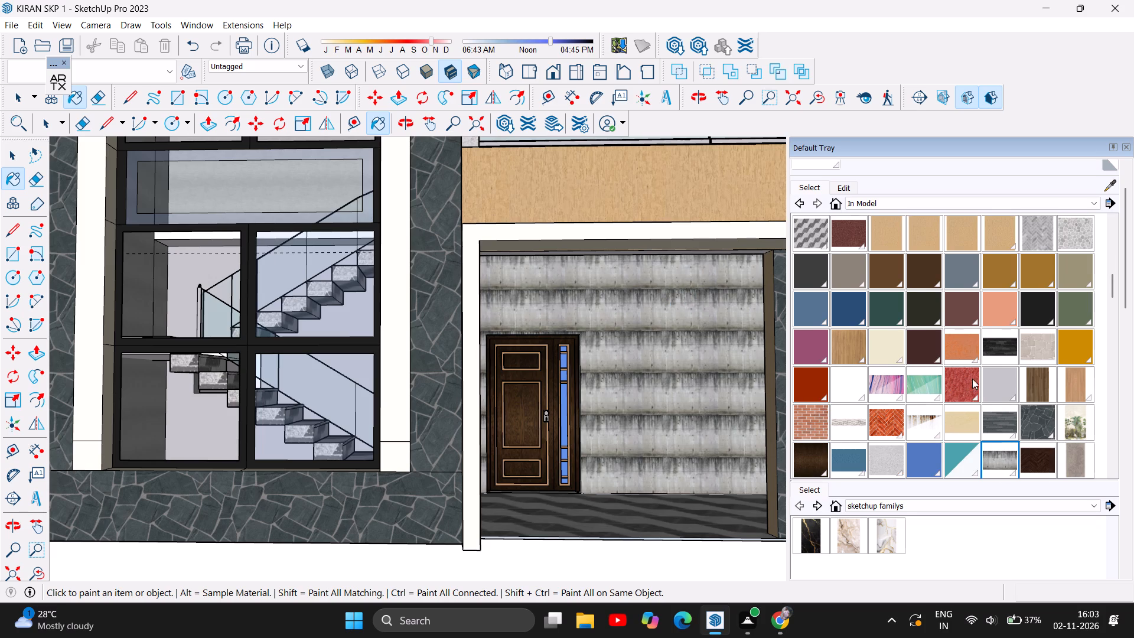
# Paint the wall around the entrance door with the dark grey narrow horizontal strip texture.
pyautogui.click(1005, 419)
pyautogui.click(649, 303)
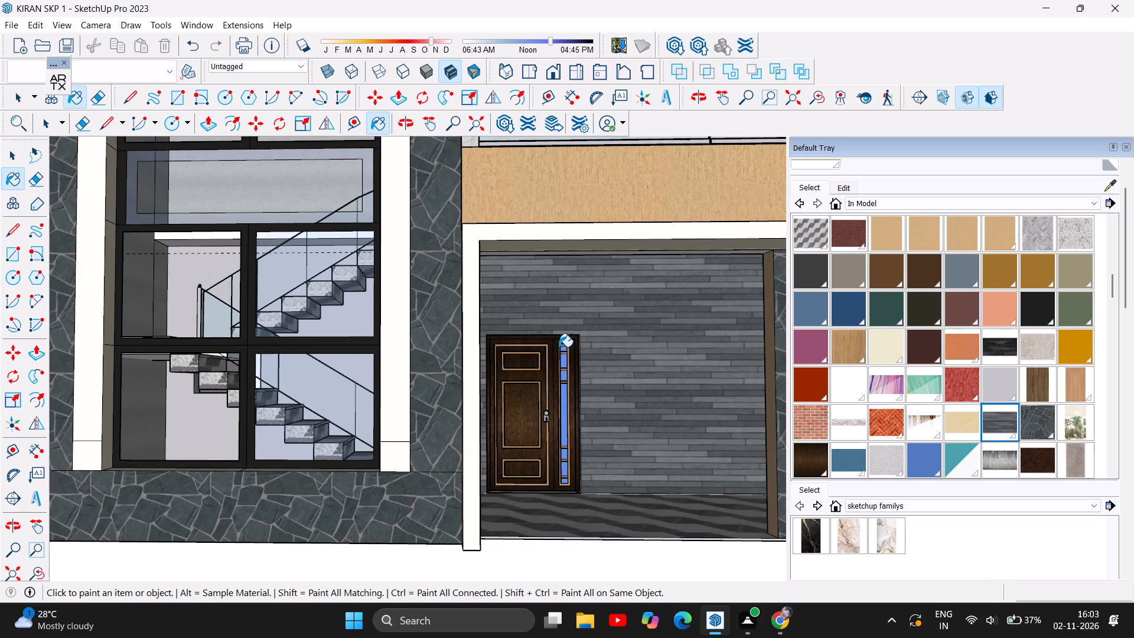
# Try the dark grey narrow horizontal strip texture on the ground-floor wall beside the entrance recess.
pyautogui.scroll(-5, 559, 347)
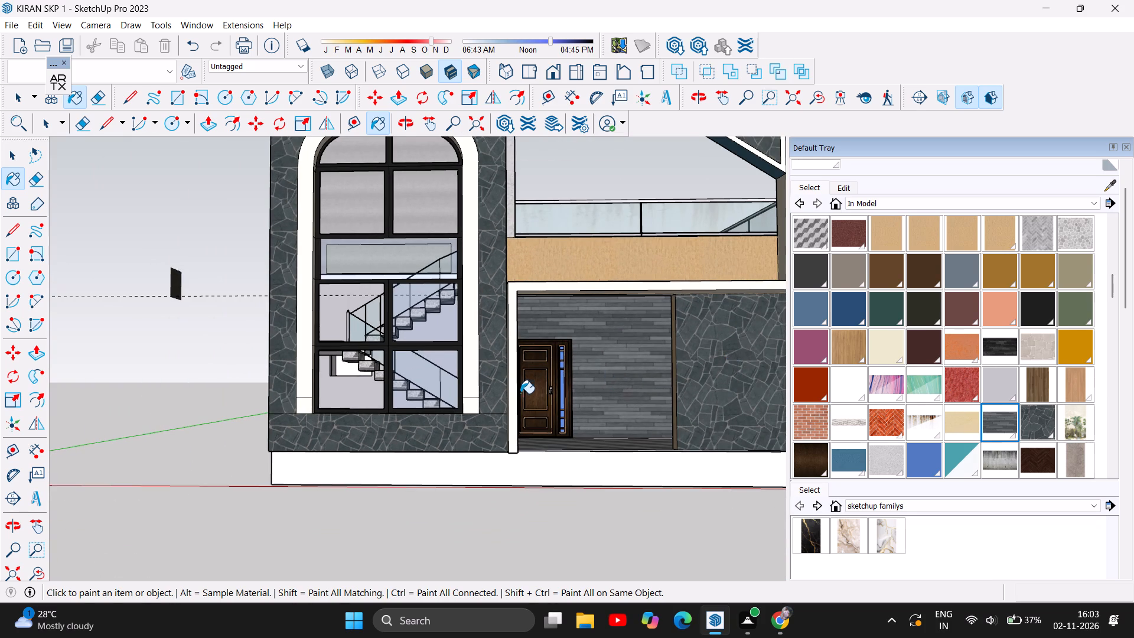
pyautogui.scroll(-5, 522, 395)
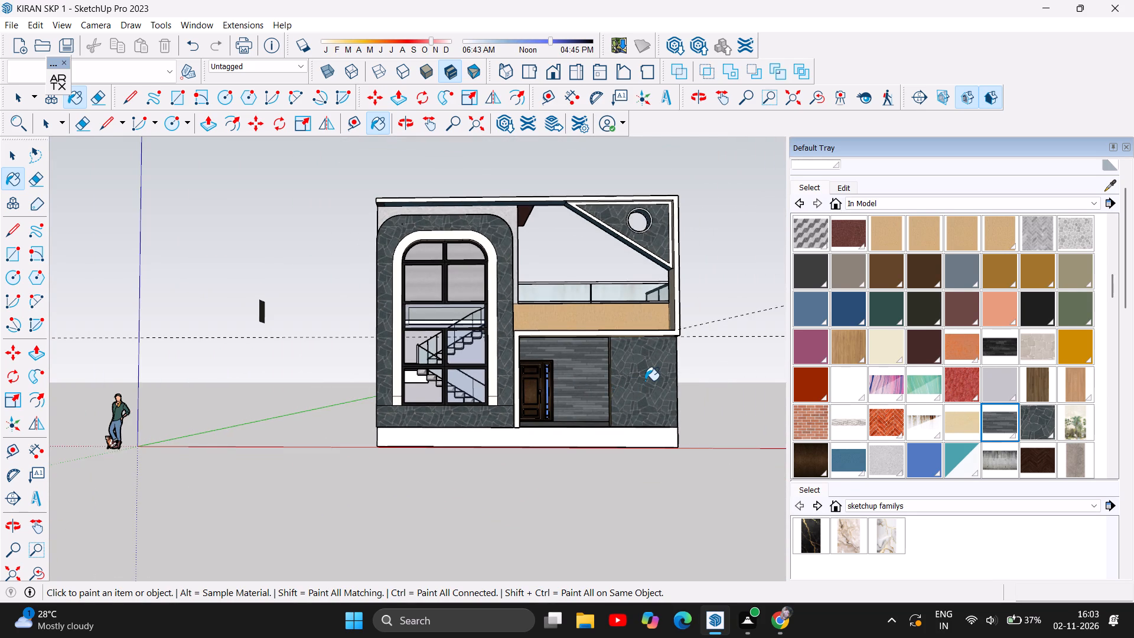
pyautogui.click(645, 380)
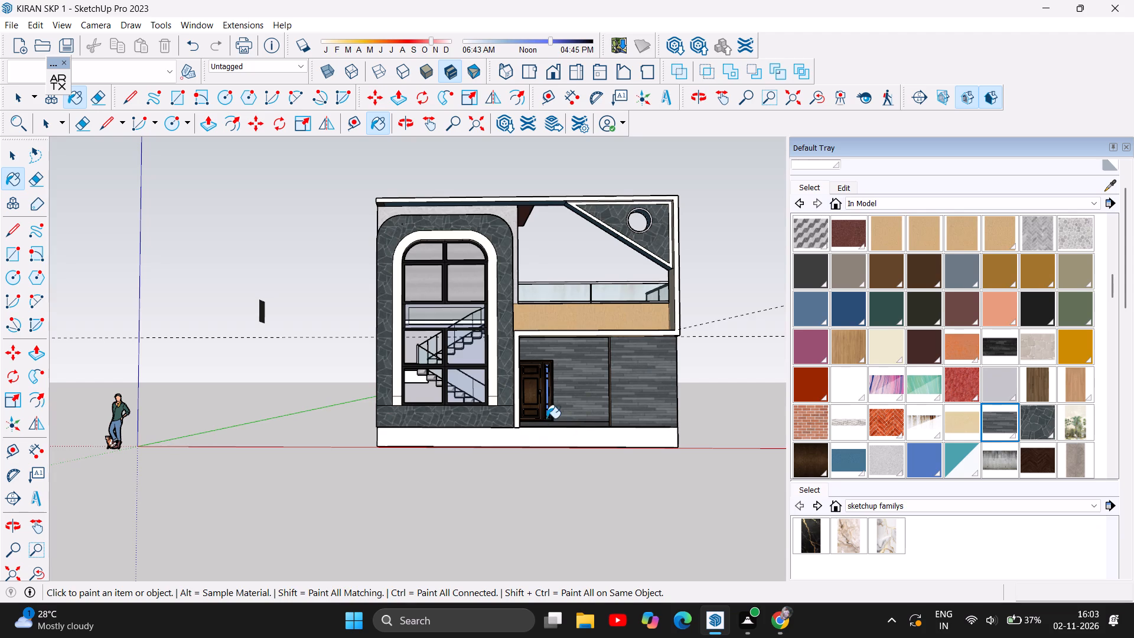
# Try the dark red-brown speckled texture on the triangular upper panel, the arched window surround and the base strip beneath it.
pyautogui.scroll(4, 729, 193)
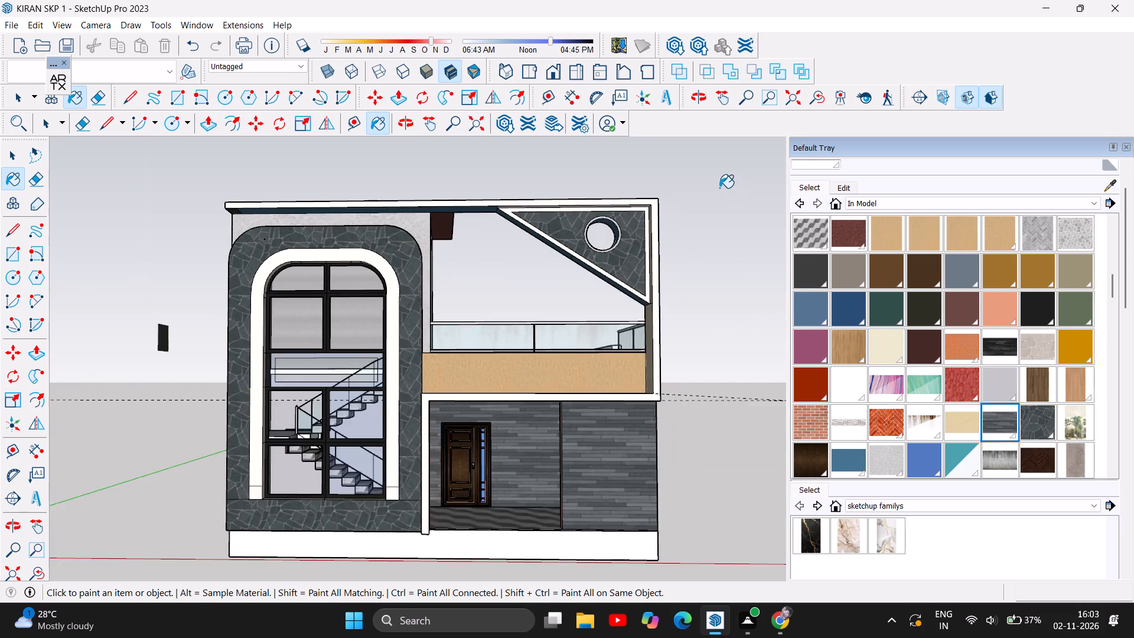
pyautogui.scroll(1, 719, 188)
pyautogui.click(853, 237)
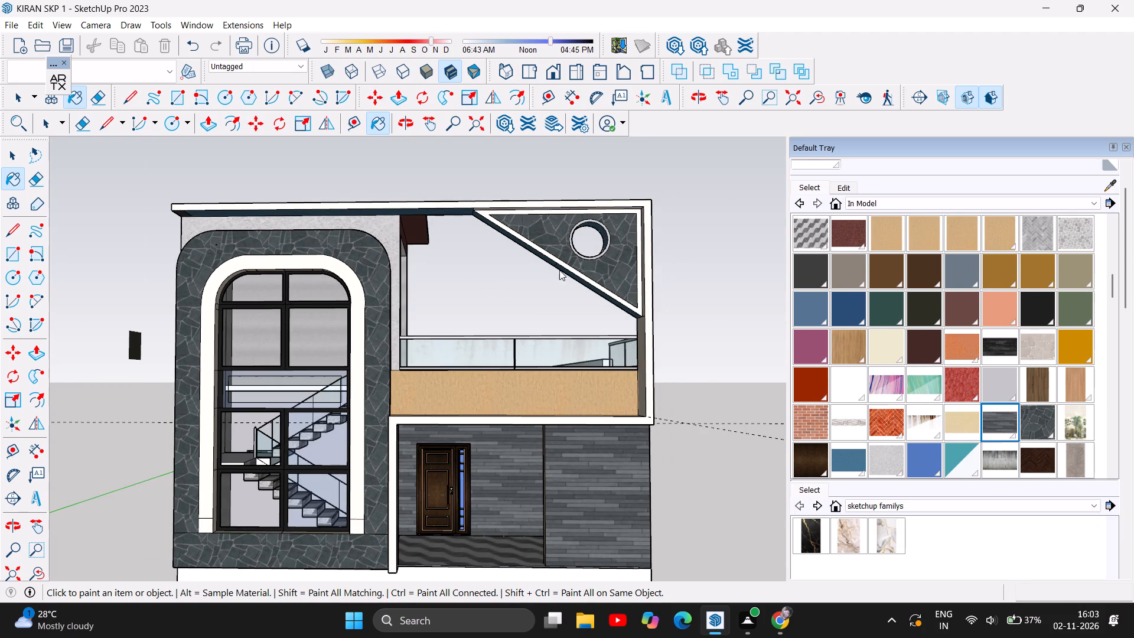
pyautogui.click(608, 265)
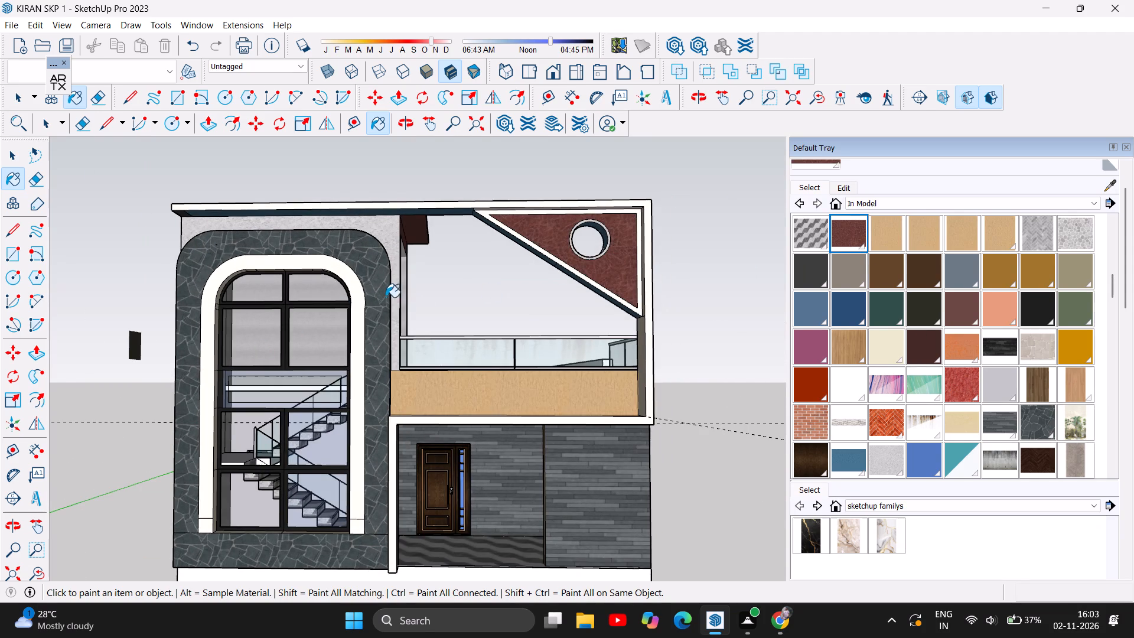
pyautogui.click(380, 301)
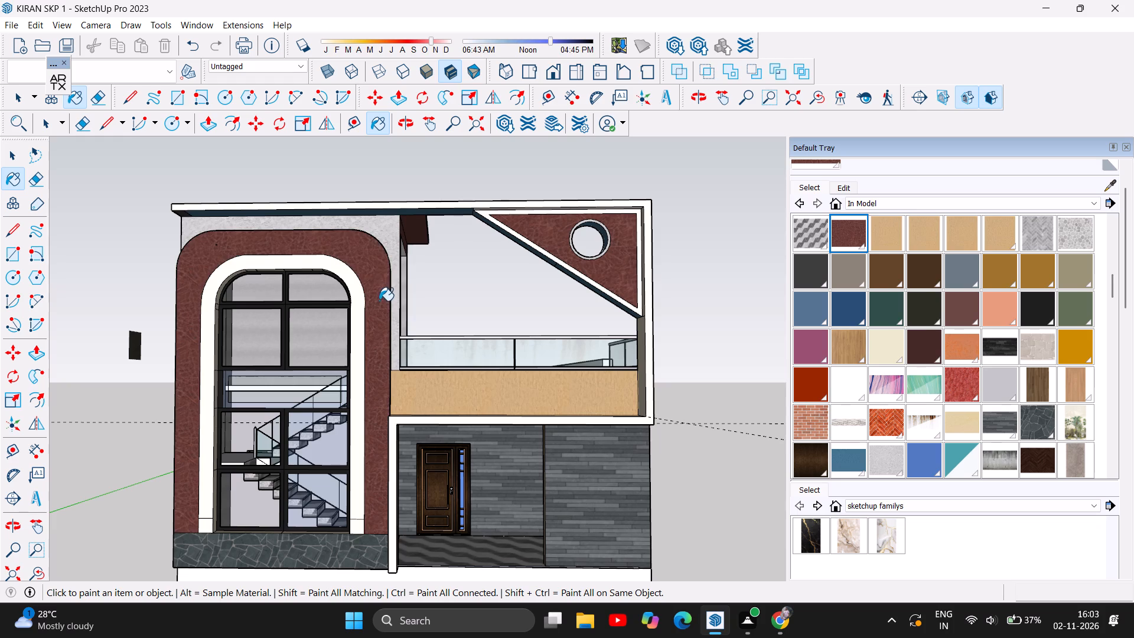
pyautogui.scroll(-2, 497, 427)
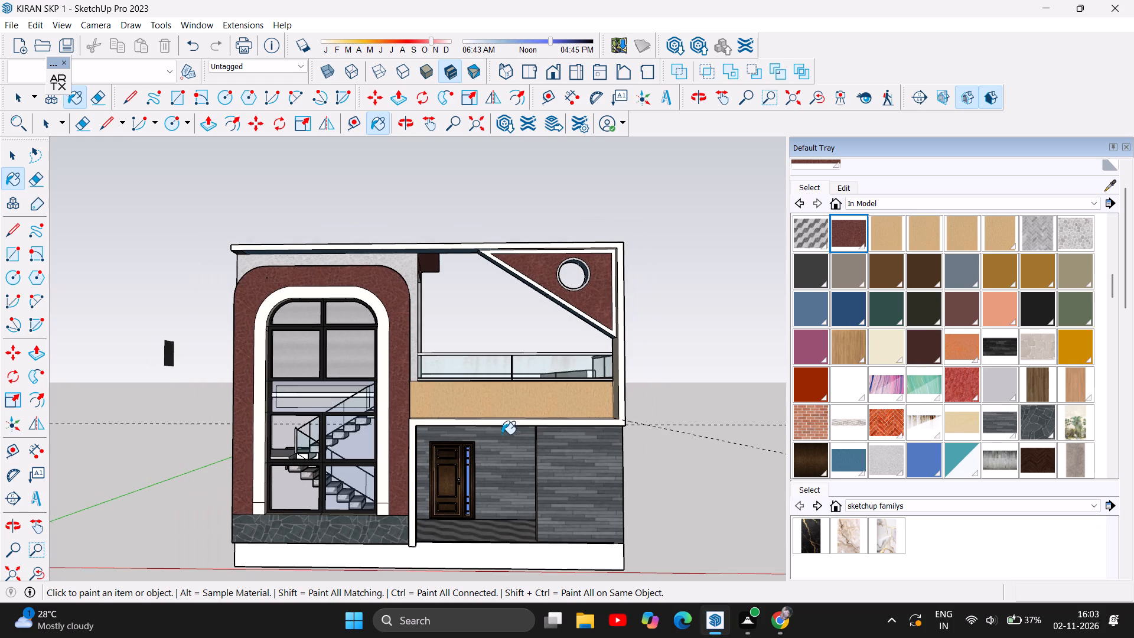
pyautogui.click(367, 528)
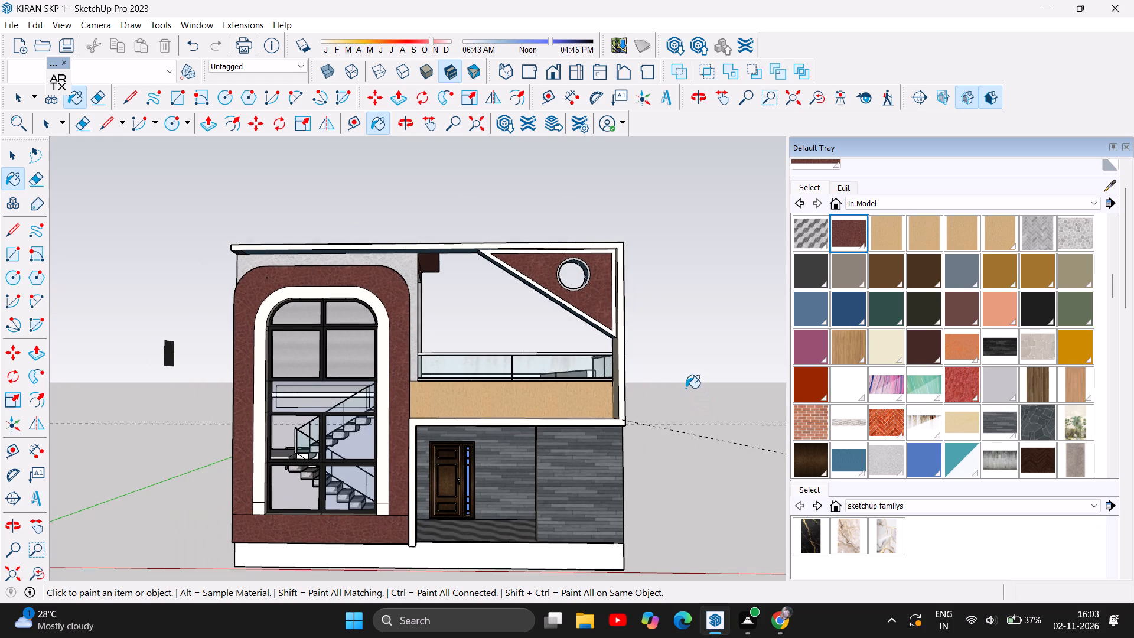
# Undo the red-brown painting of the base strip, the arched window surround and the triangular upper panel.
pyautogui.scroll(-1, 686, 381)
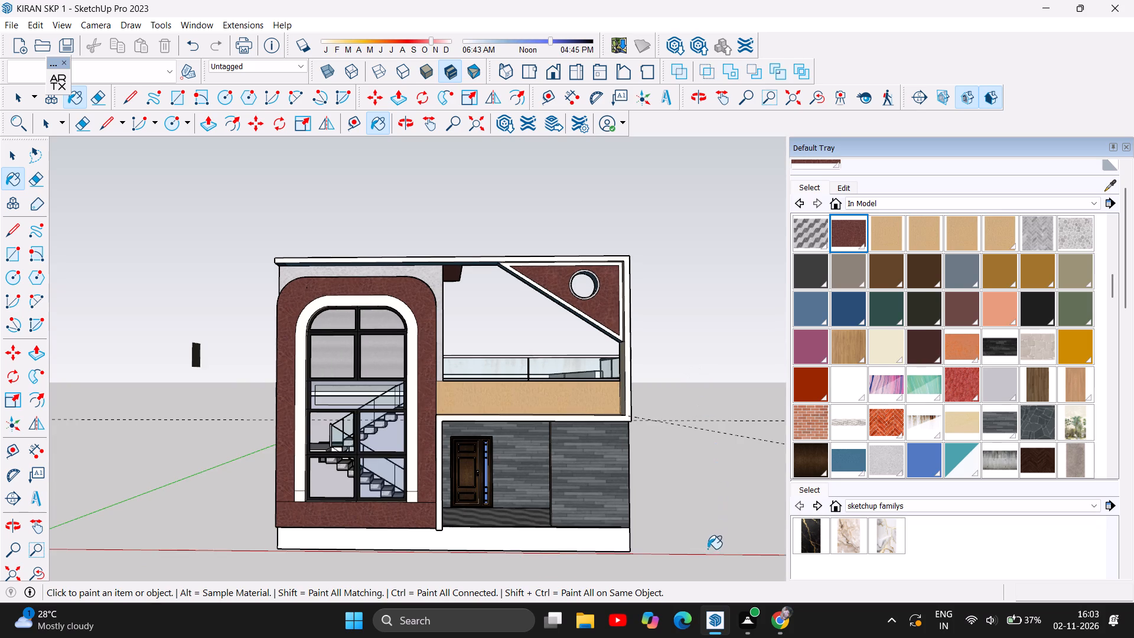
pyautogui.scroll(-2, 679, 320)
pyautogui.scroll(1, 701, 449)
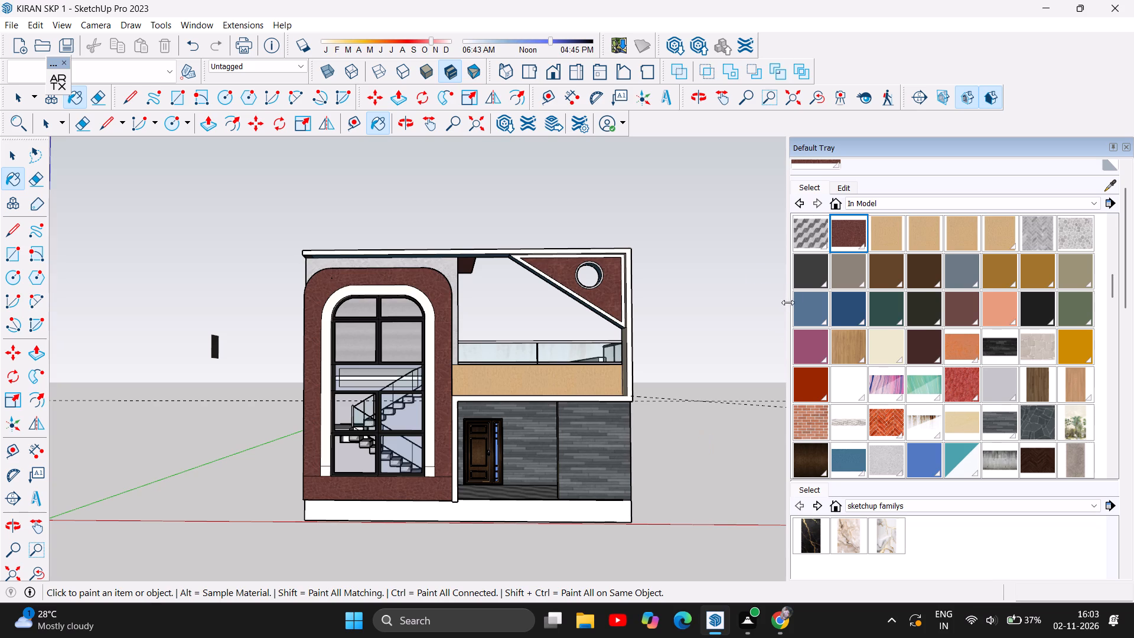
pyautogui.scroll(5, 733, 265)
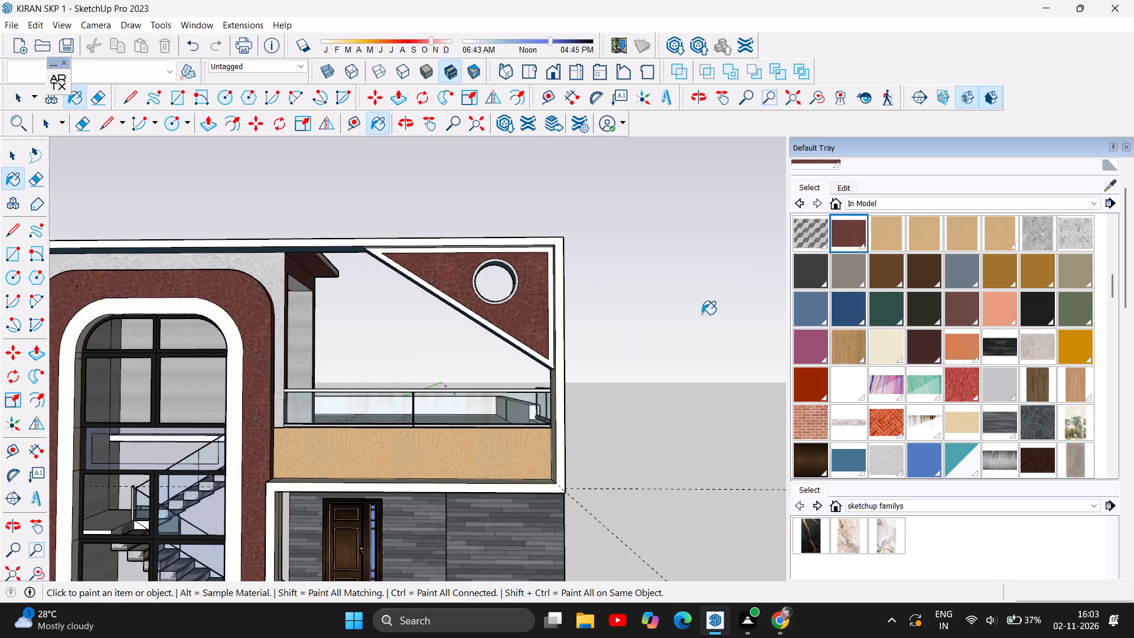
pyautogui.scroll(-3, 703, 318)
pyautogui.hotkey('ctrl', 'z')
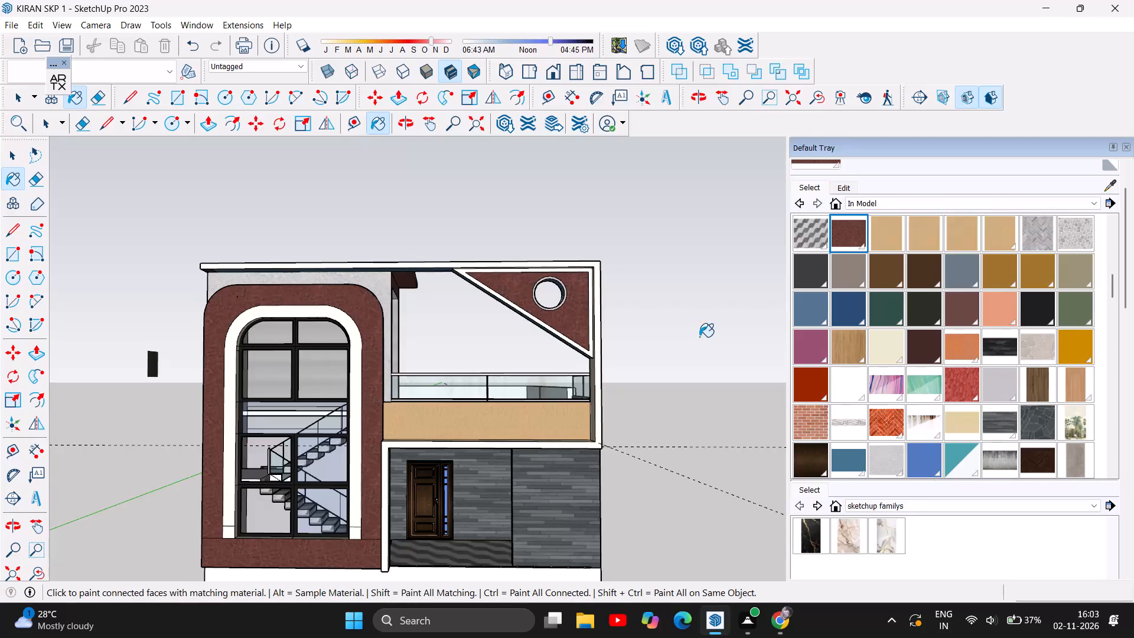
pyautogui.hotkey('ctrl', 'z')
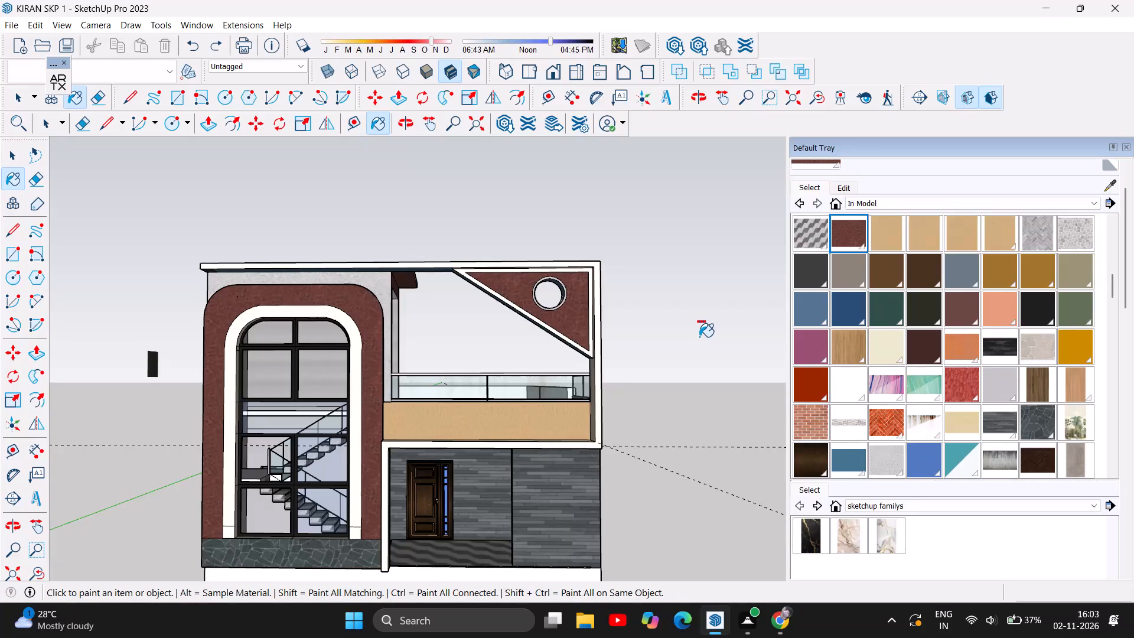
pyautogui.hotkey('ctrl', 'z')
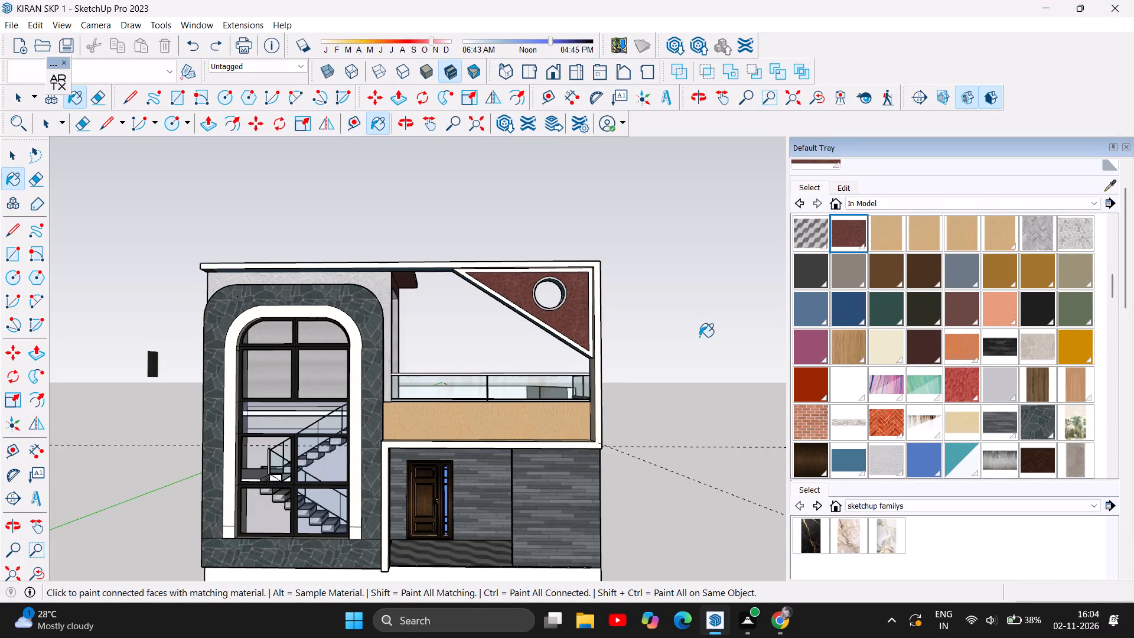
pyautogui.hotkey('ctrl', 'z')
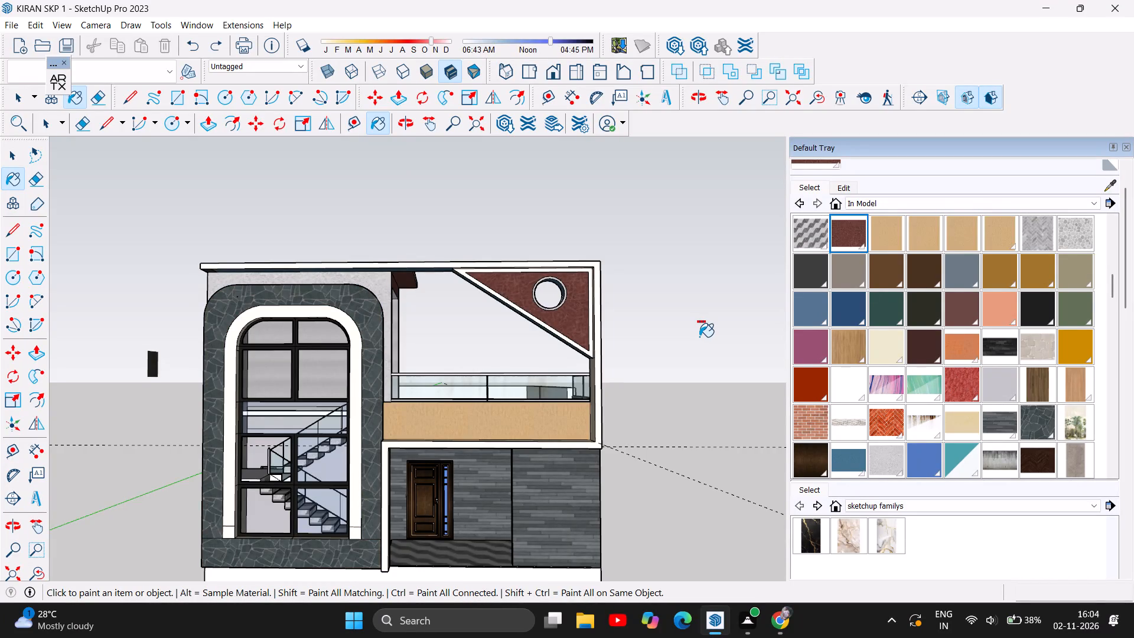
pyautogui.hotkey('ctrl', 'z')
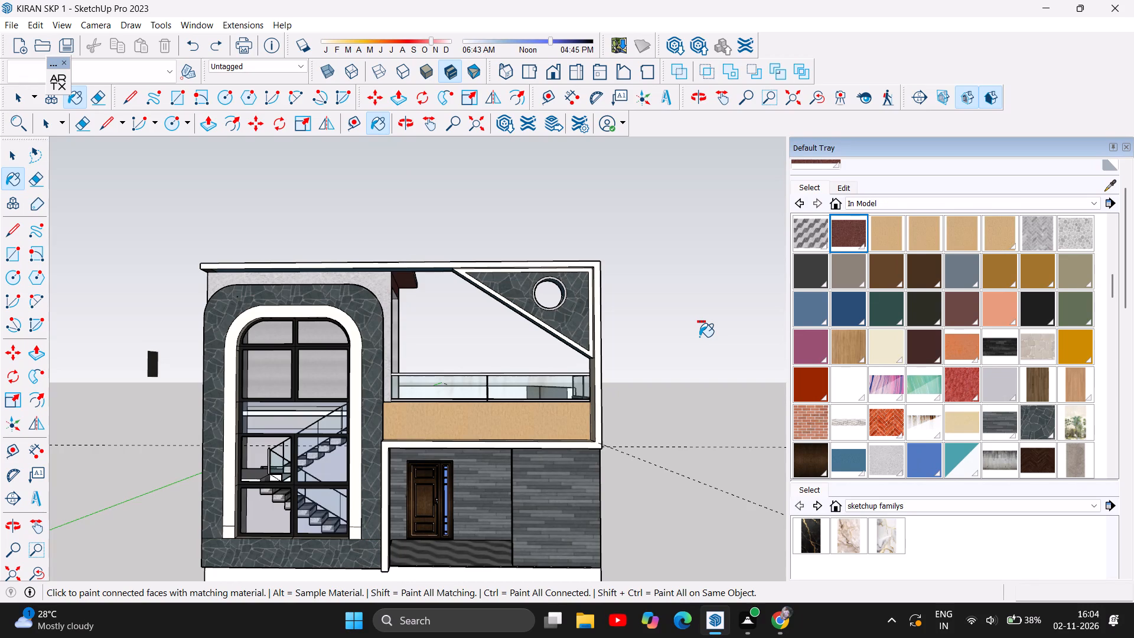
# Undo the earlier texture trials back to grey-brown stone blocks on both ground-floor walls and dark brown stone on the window surround and triangular panel.
pyautogui.hotkey('ctrl', 'z')
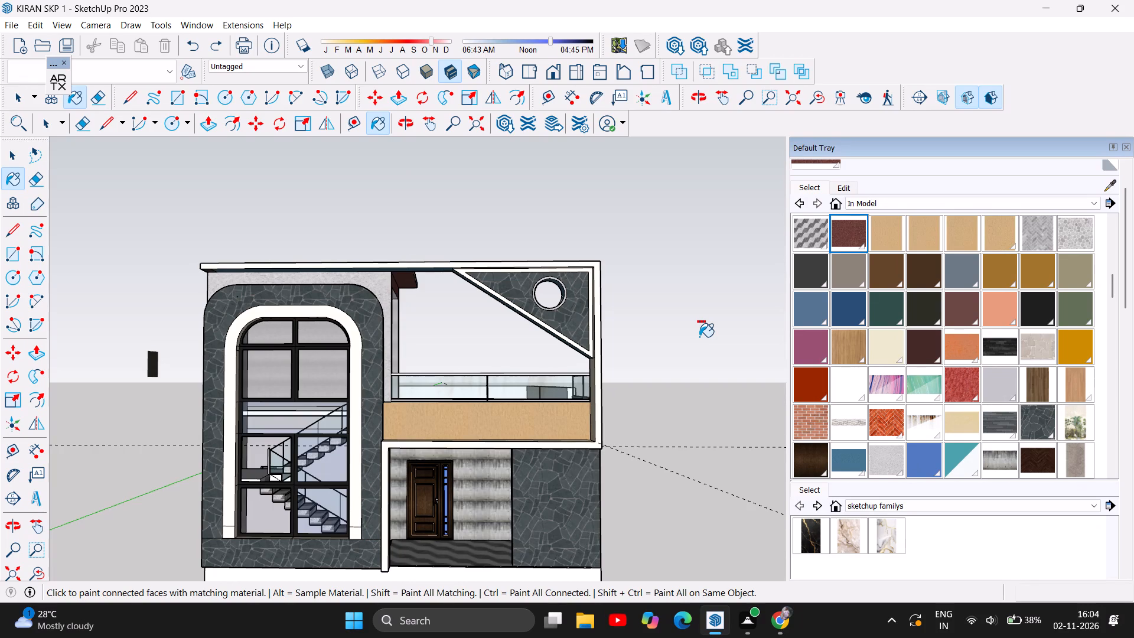
pyautogui.hotkey('ctrl', 'z')
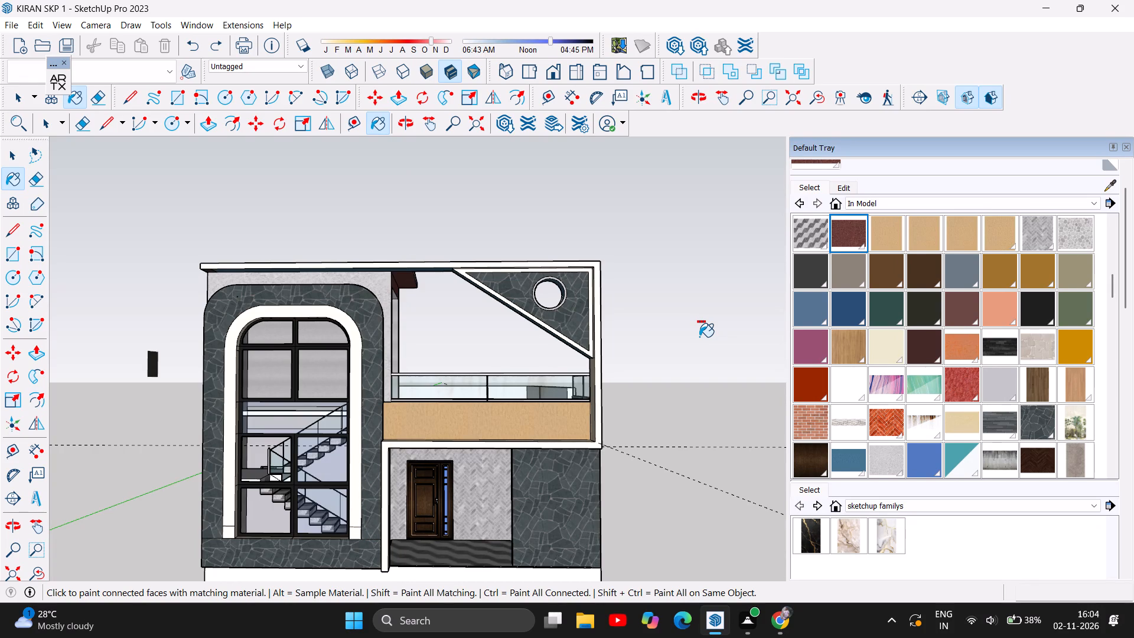
pyautogui.hotkey('ctrl', 'z')
pyautogui.hotkey('ctrl', 'z')
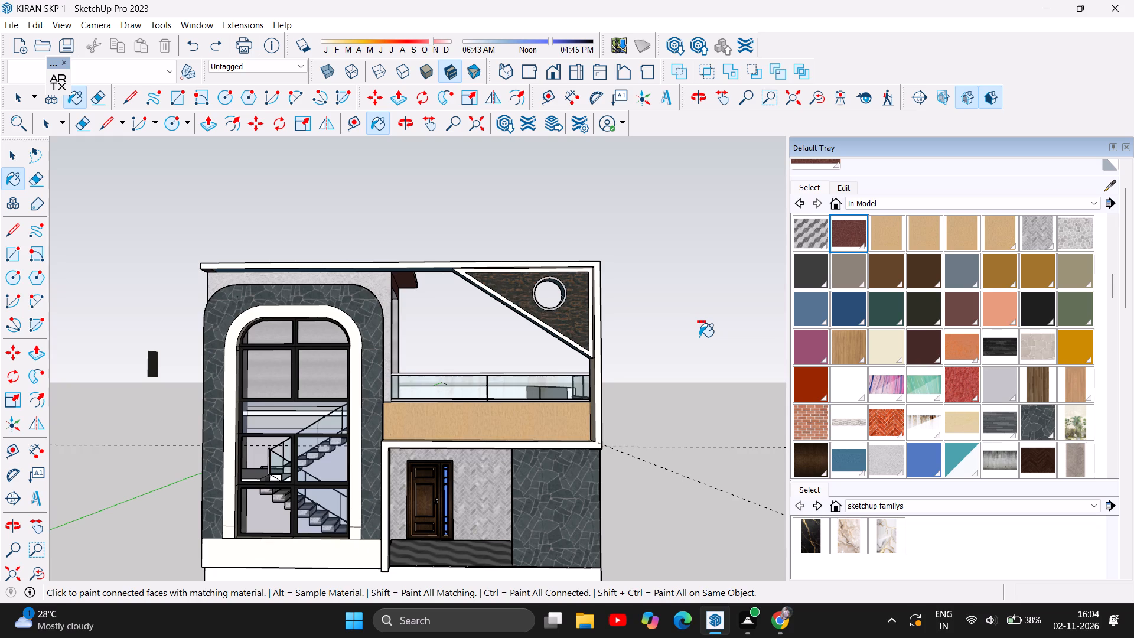
pyautogui.hotkey('ctrl', 'z')
pyautogui.hotkey('ctrl', 'z')
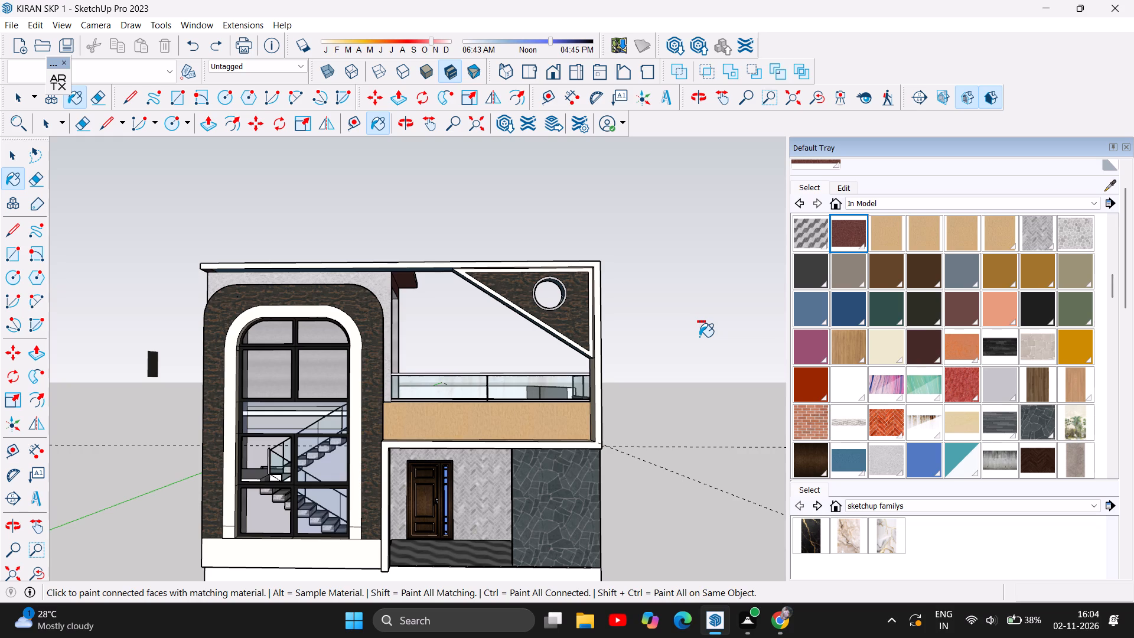
pyautogui.hotkey('ctrl', 'z')
pyautogui.hotkey('ctrl', 'z')
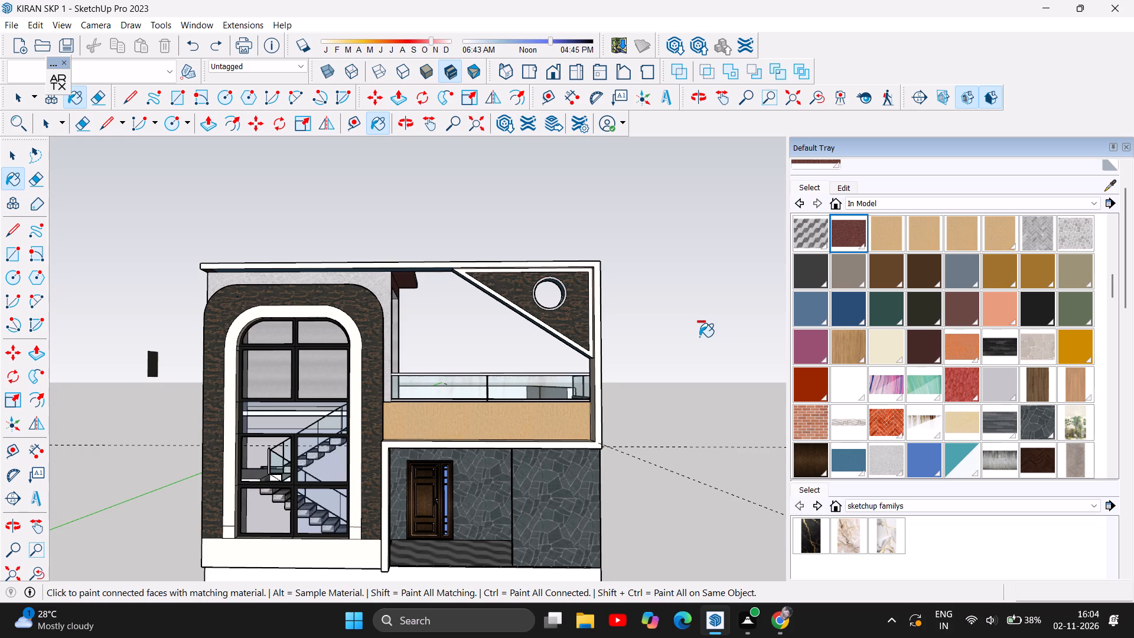
pyautogui.hotkey('ctrl', 'z')
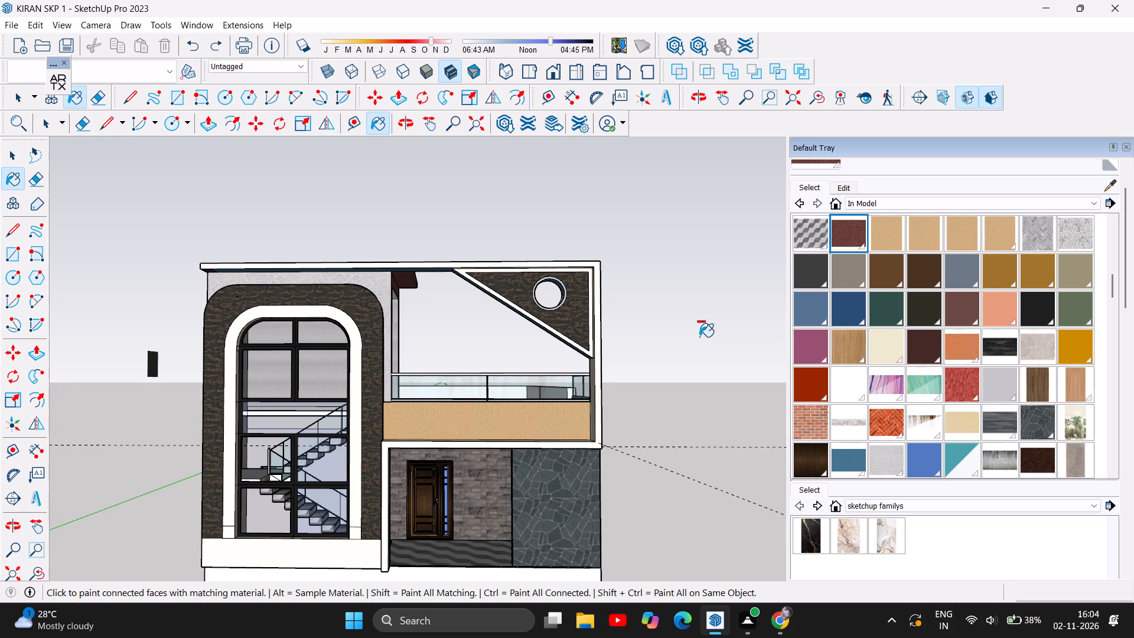
pyautogui.hotkey('ctrl', 'z')
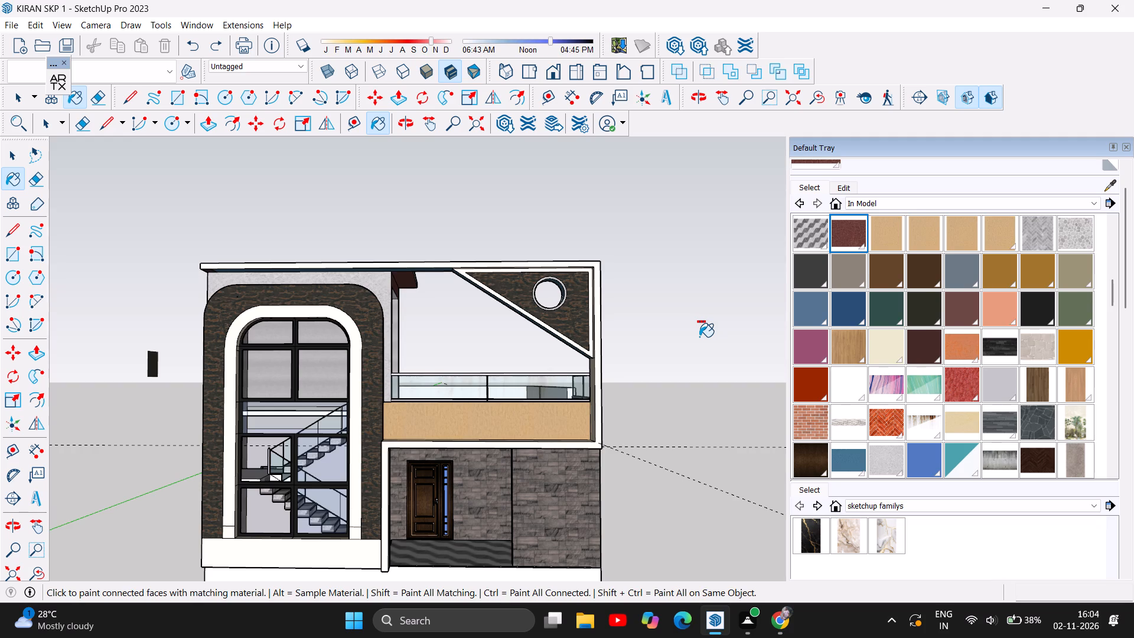
# Paint the ground-floor wall beside the entrance recess, the arched window surround and the triangular upper panel with the dark red-brown speckled texture.
pyautogui.keyDown('ctrl'); pyautogui.click(699, 337); pyautogui.keyUp('ctrl')
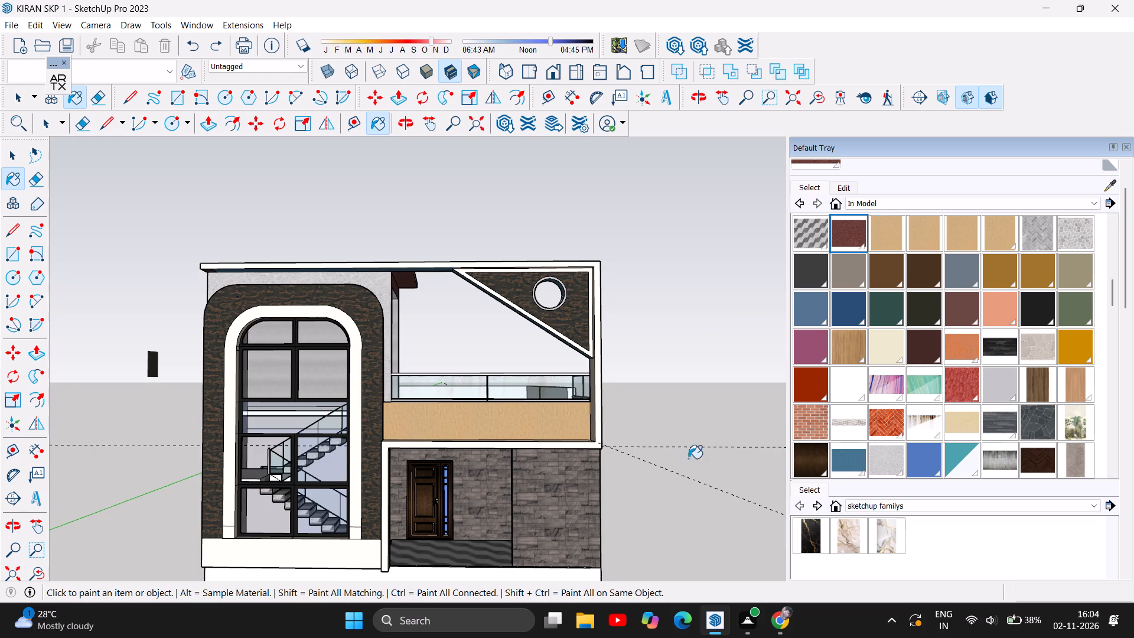
pyautogui.click(543, 486)
pyautogui.click(364, 343)
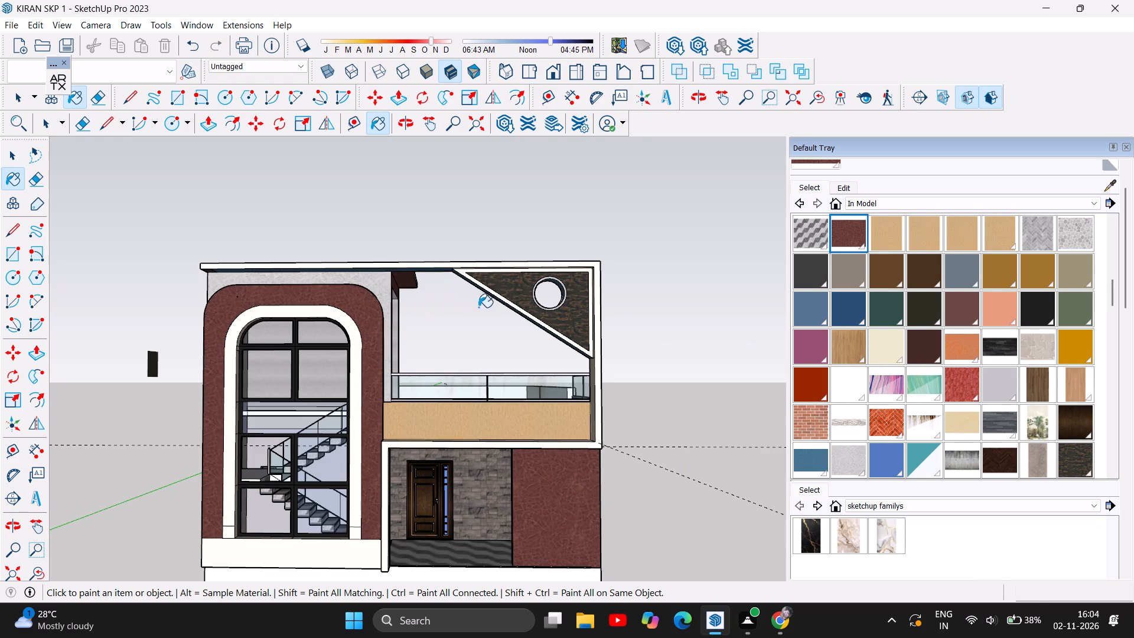
pyautogui.click(516, 294)
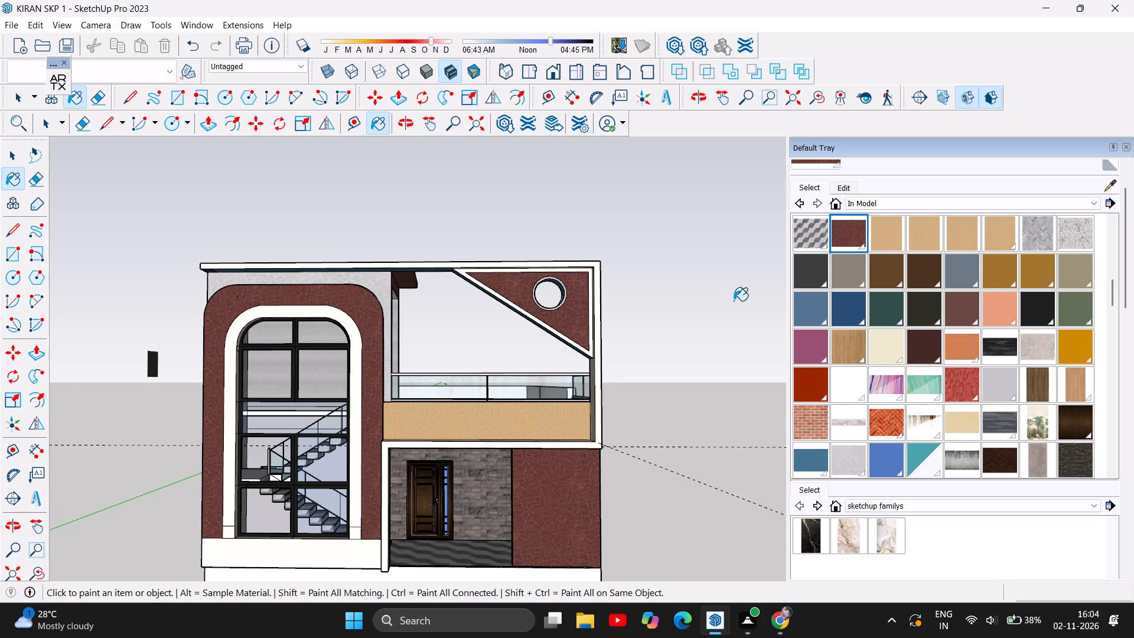
# Save the house model.
pyautogui.click(755, 298)
pyautogui.hotkey('ctrl', 's')
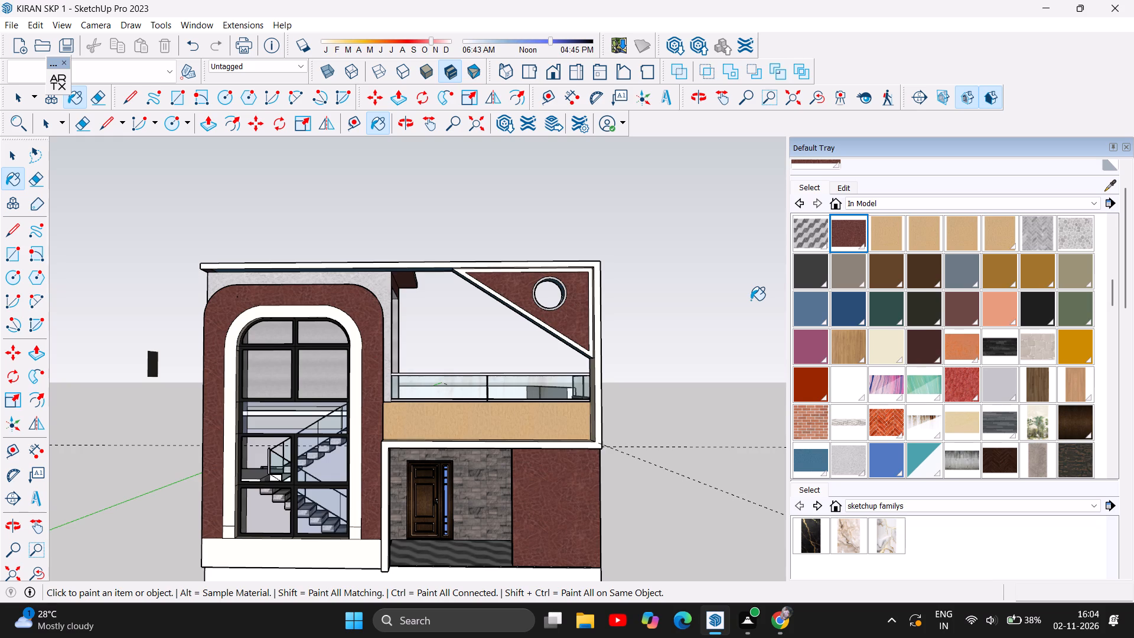
pyautogui.keyDown('ctrl'); pyautogui.click(751, 300); pyautogui.keyUp('ctrl')
pyautogui.hotkey('ctrl', 's')
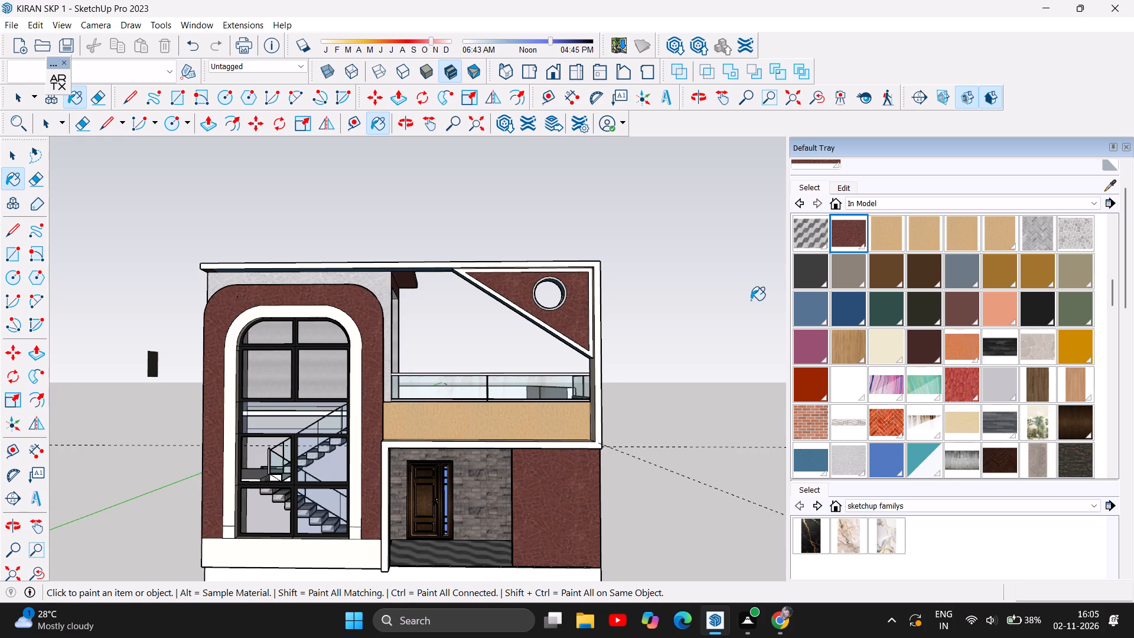
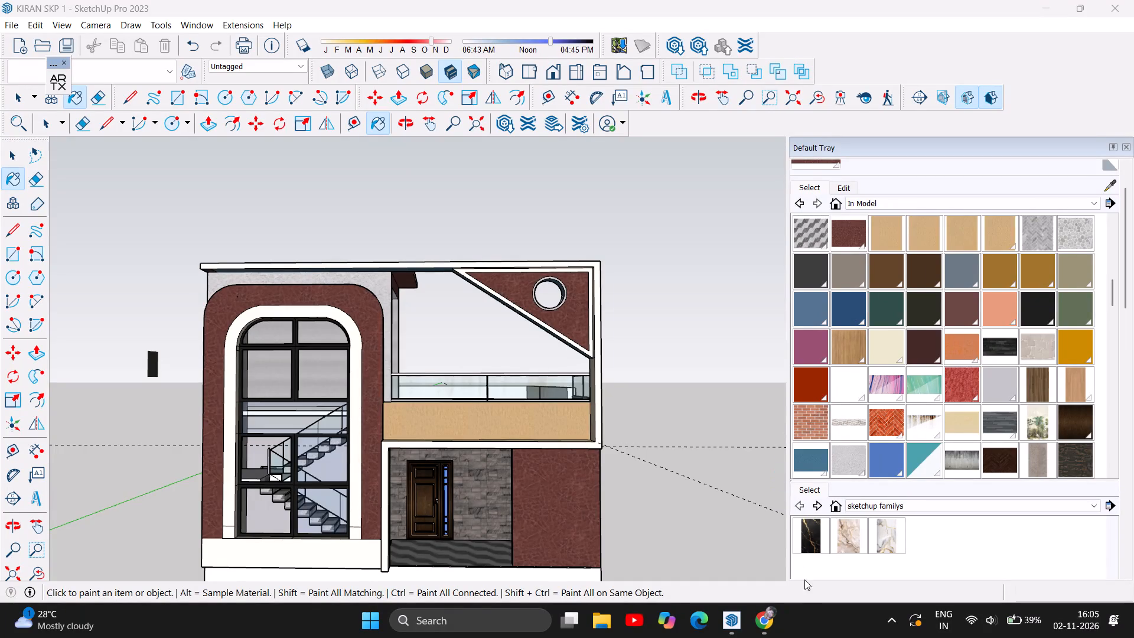
# Close the saved house model and exit SketchUp.
pyautogui.click(1121, 0)
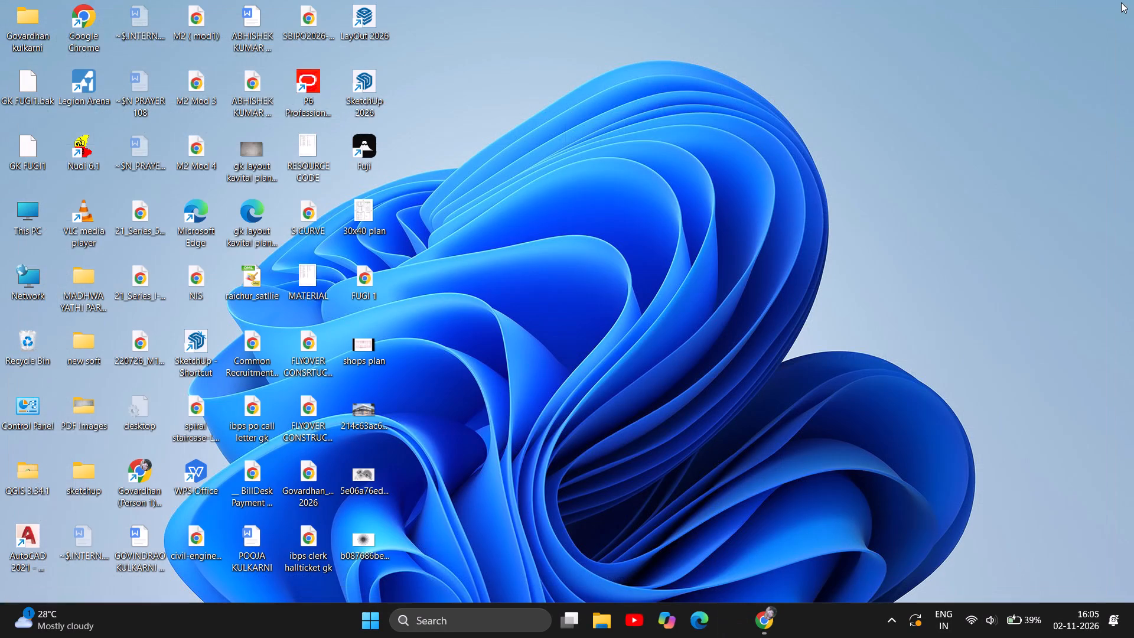
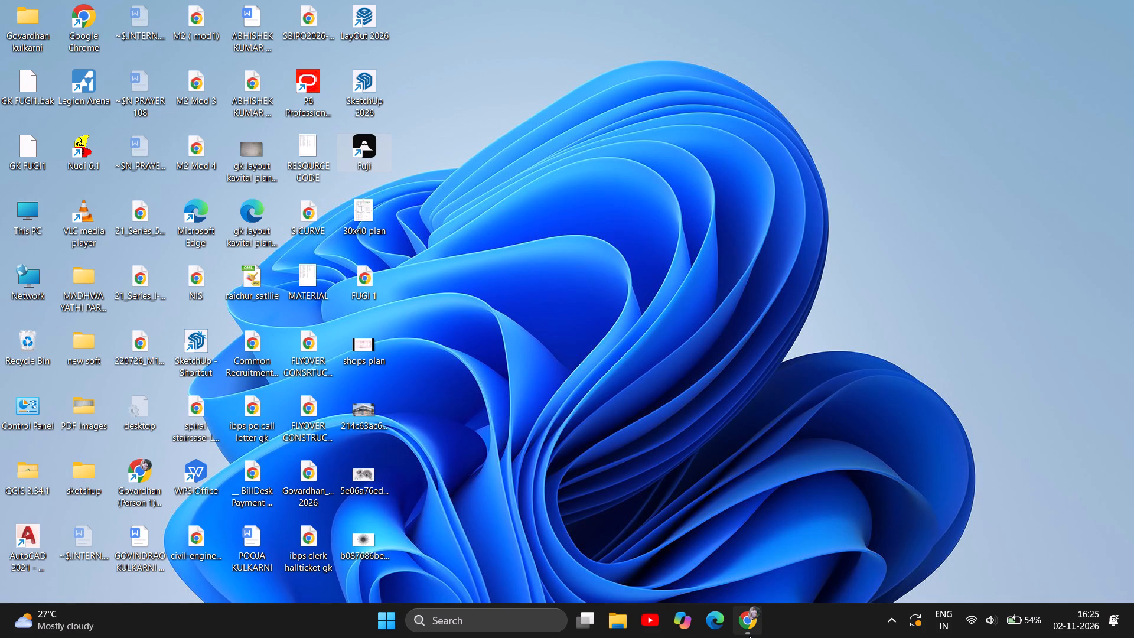
# Launch the Fuji application from its desktop shortcut.
pyautogui.doubleClick(364, 151)
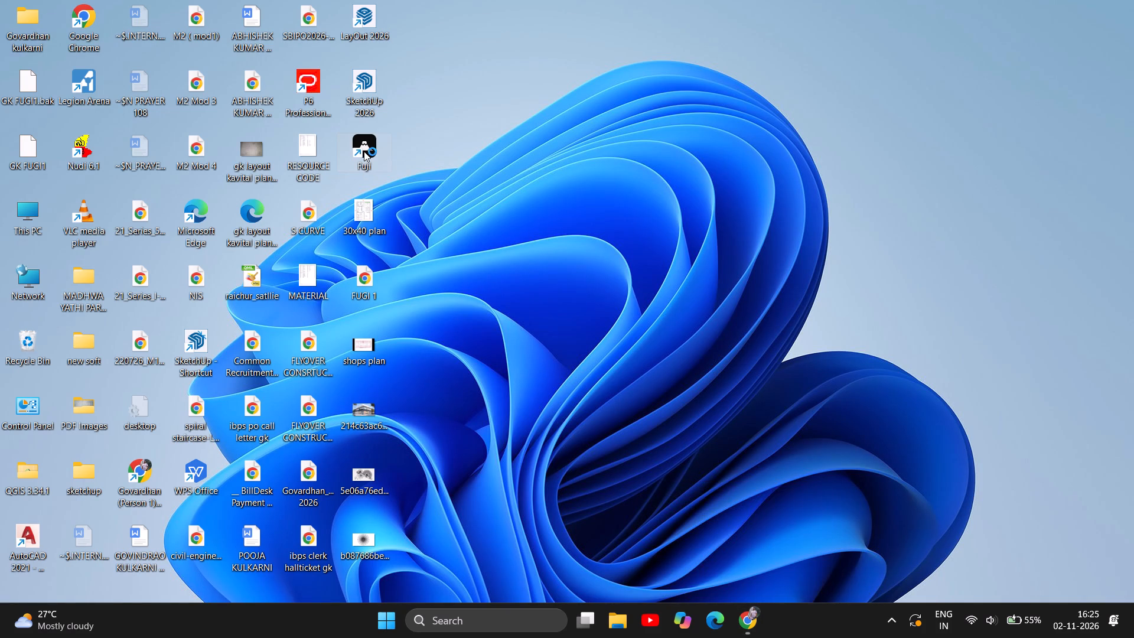
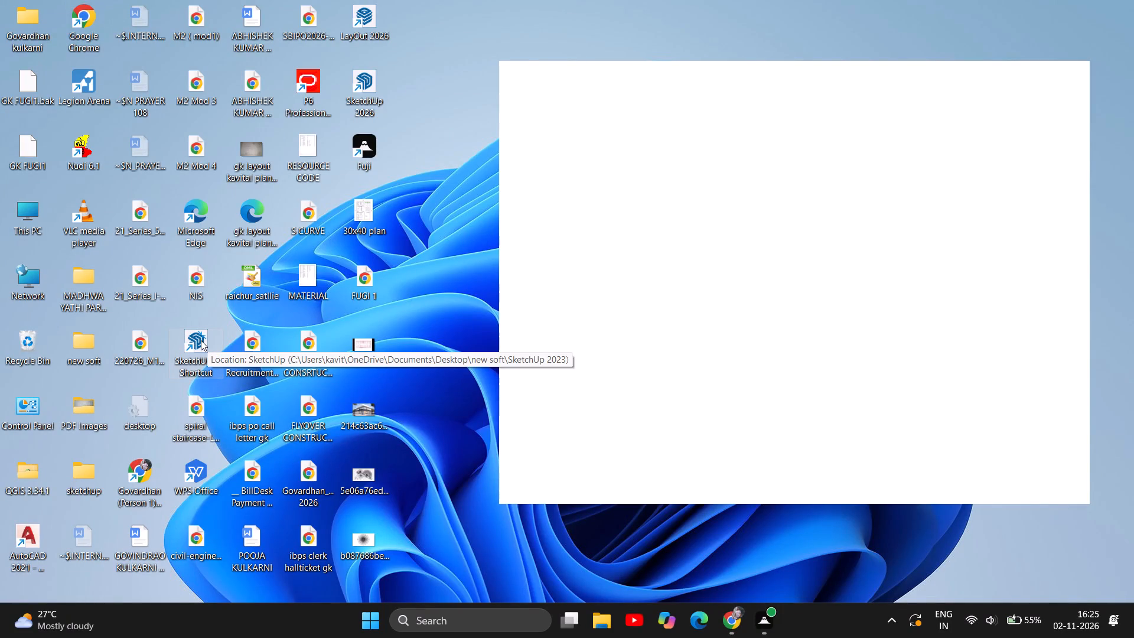
# Launch SketchUp 2023 from its desktop shortcut.
pyautogui.doubleClick(201, 340)
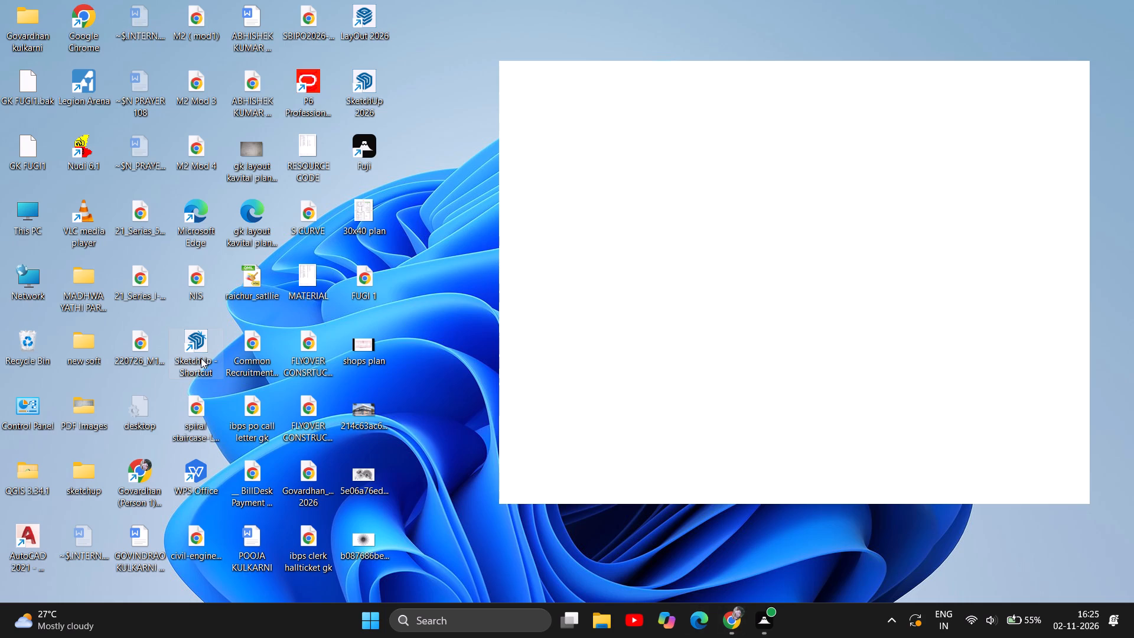
pyautogui.doubleClick(195, 336)
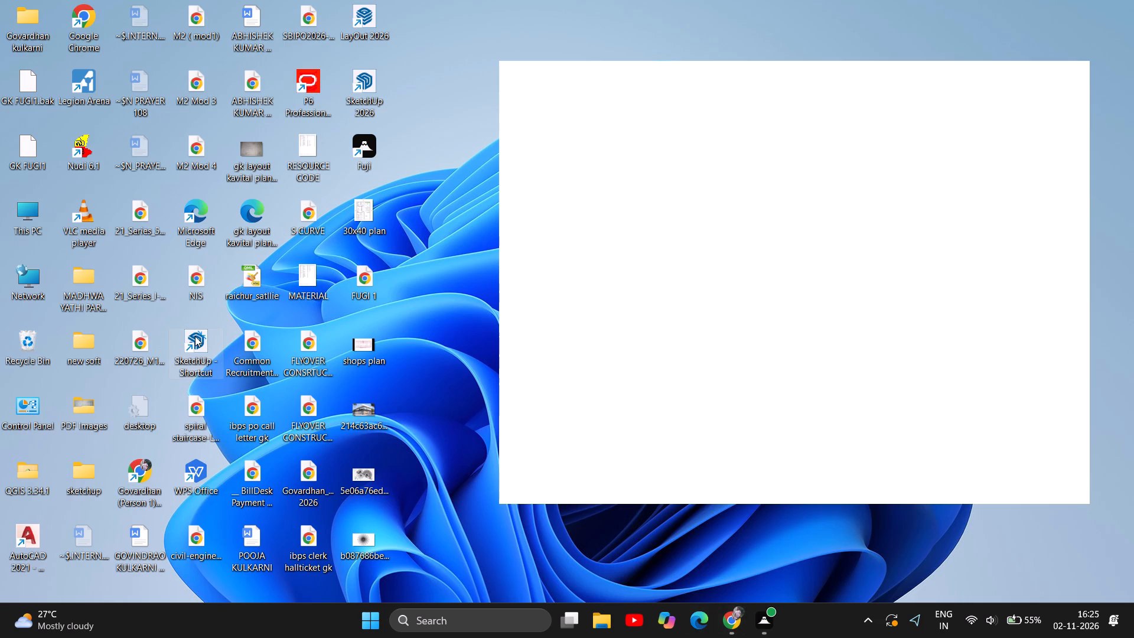
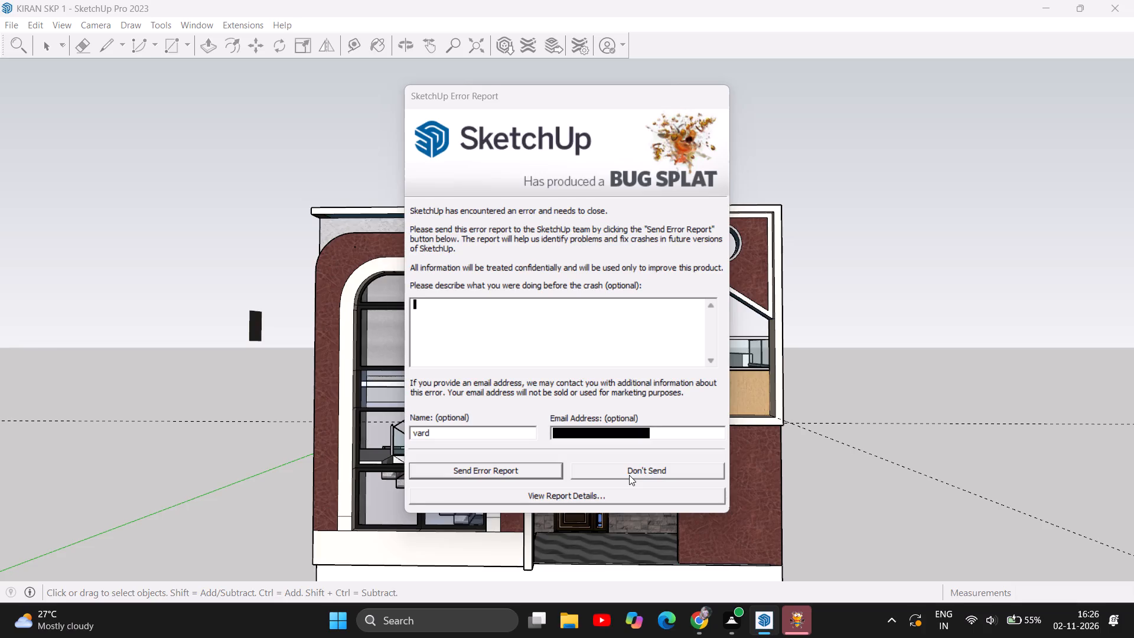
# Dismiss the crash report without sending it and close the extension warning and load errors dialogs.
pyautogui.click(629, 475)
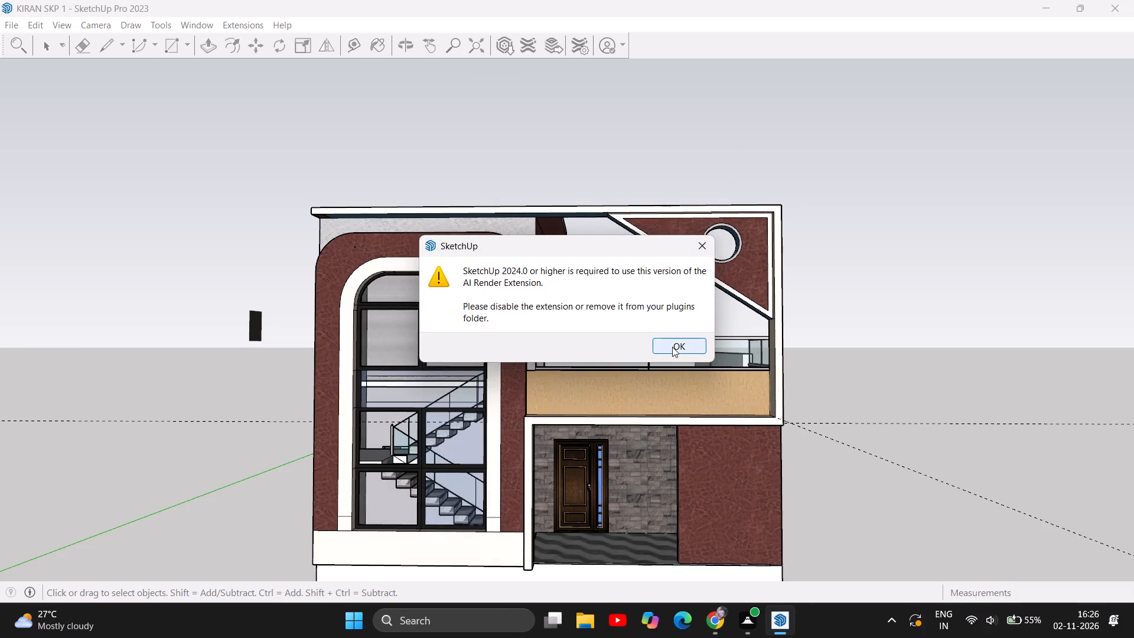
pyautogui.click(672, 347)
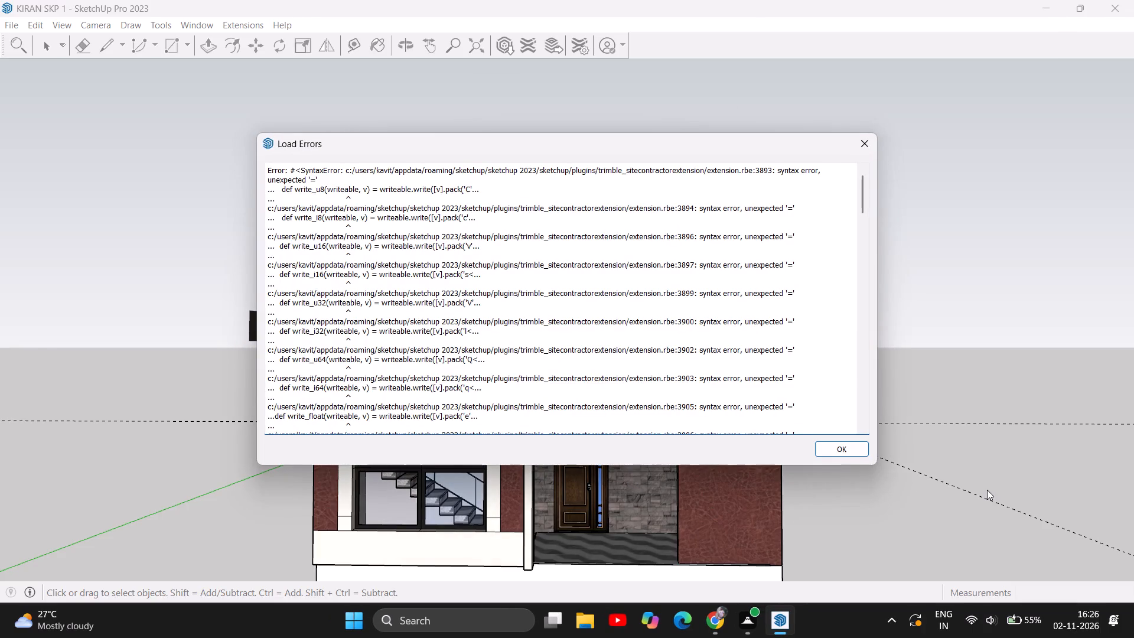
pyautogui.click(841, 447)
# Show the In Model material collection in the Materials browser.
pyautogui.scroll(-2, 614, 265)
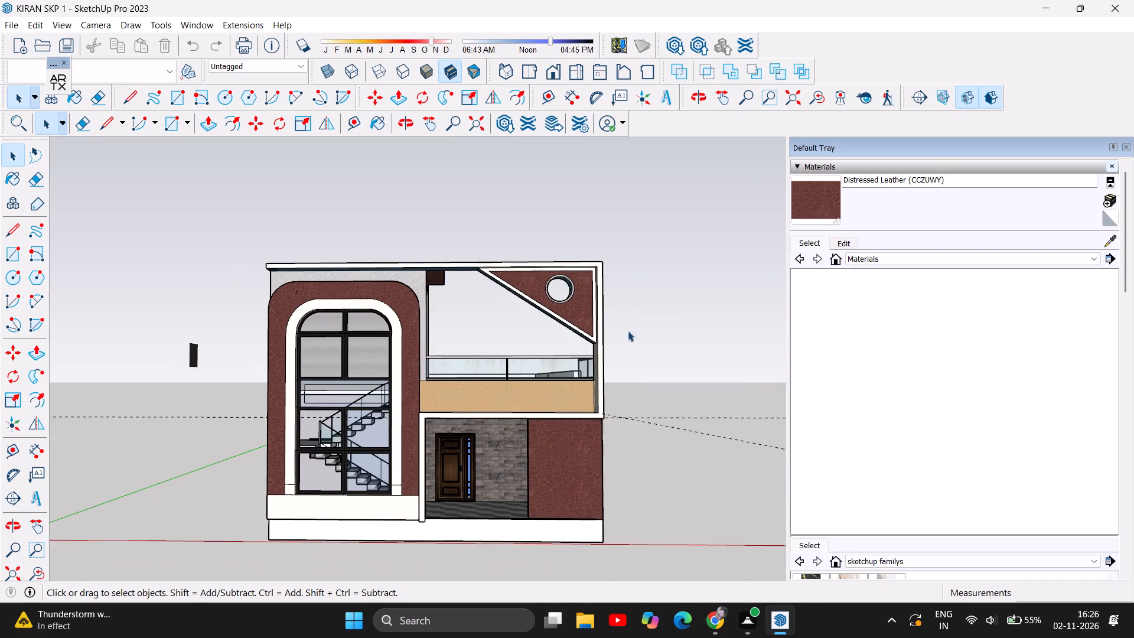
pyautogui.scroll(1, 588, 491)
pyautogui.scroll(-2, 661, 209)
pyautogui.scroll(1, 615, 480)
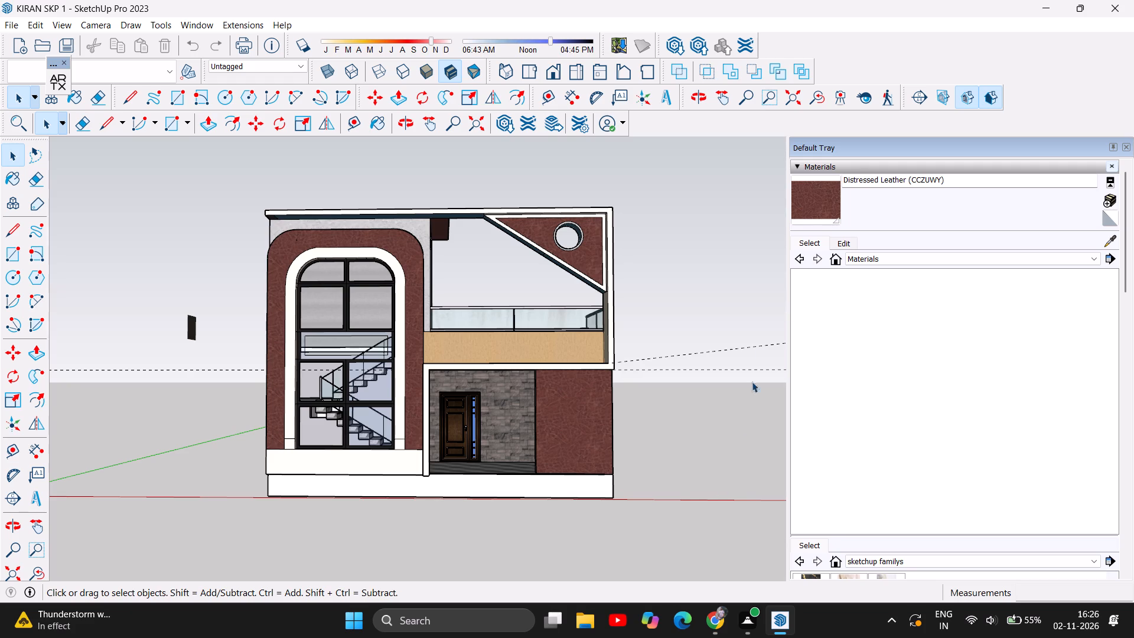
pyautogui.moveTo(1127, 284); pyautogui.dragTo(1126, 308)
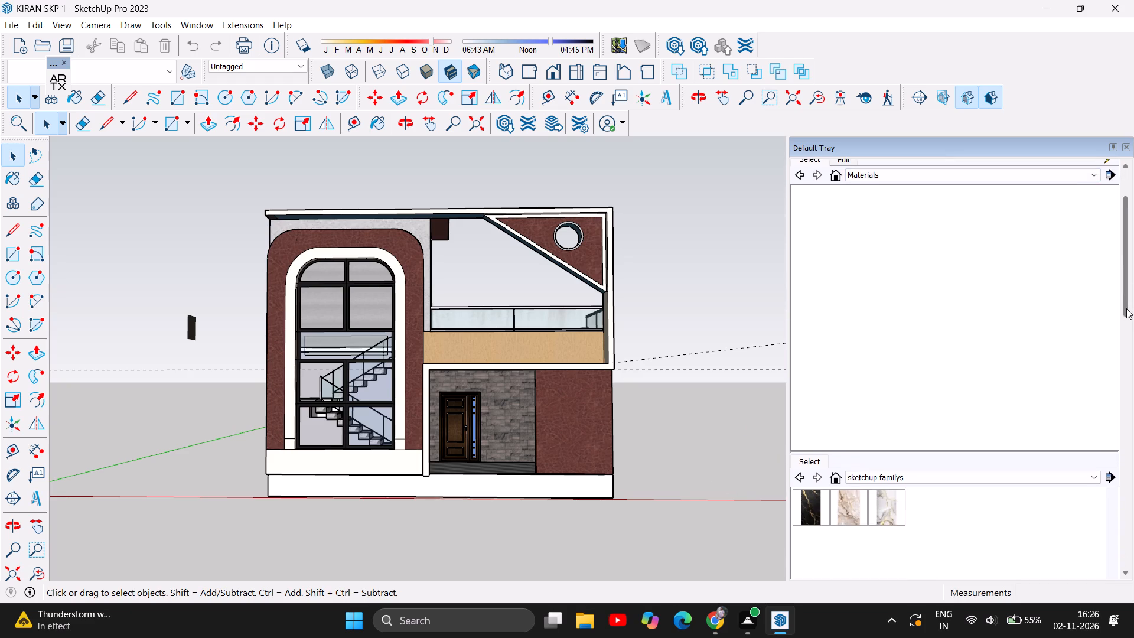
pyautogui.moveTo(1126, 308); pyautogui.dragTo(1125, 243)
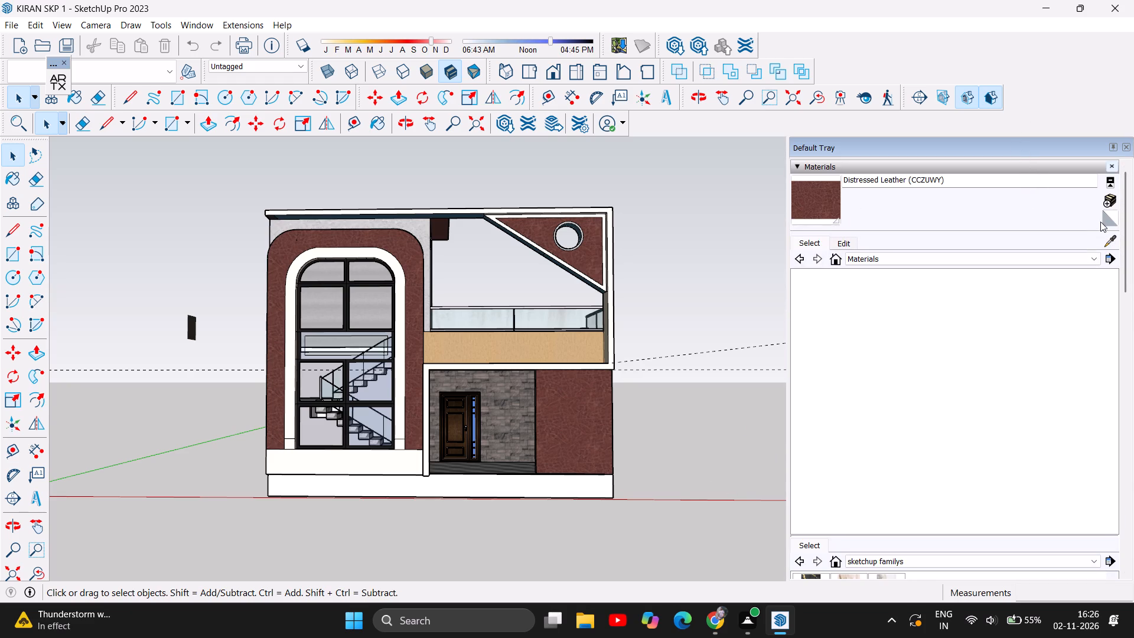
pyautogui.scroll(2, 586, 299)
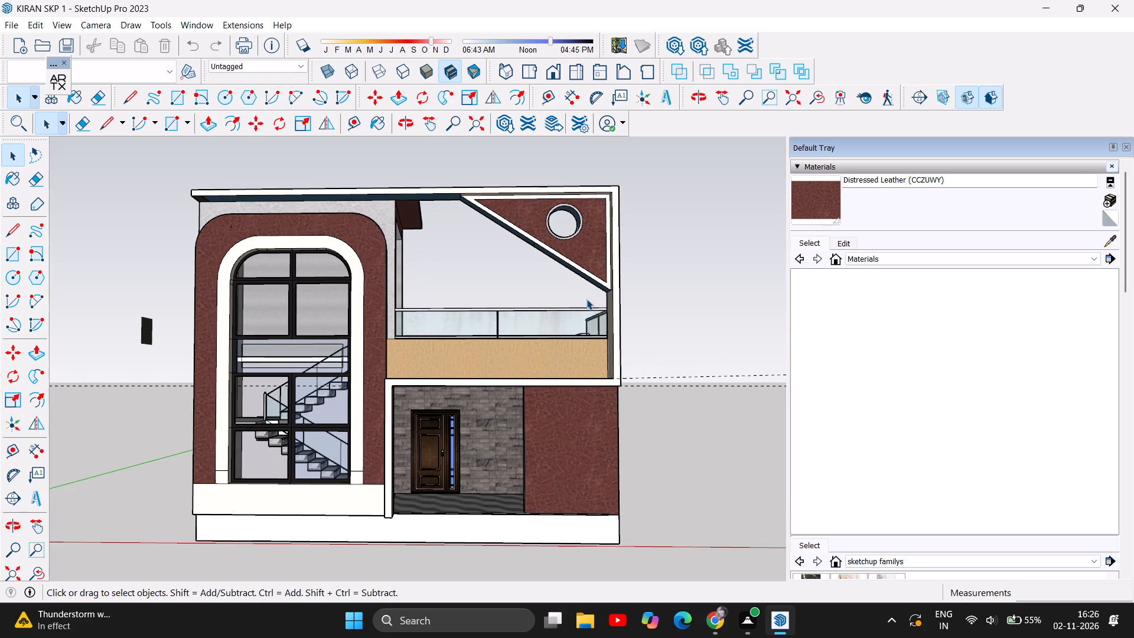
pyautogui.scroll(1, 591, 299)
pyautogui.click(842, 242)
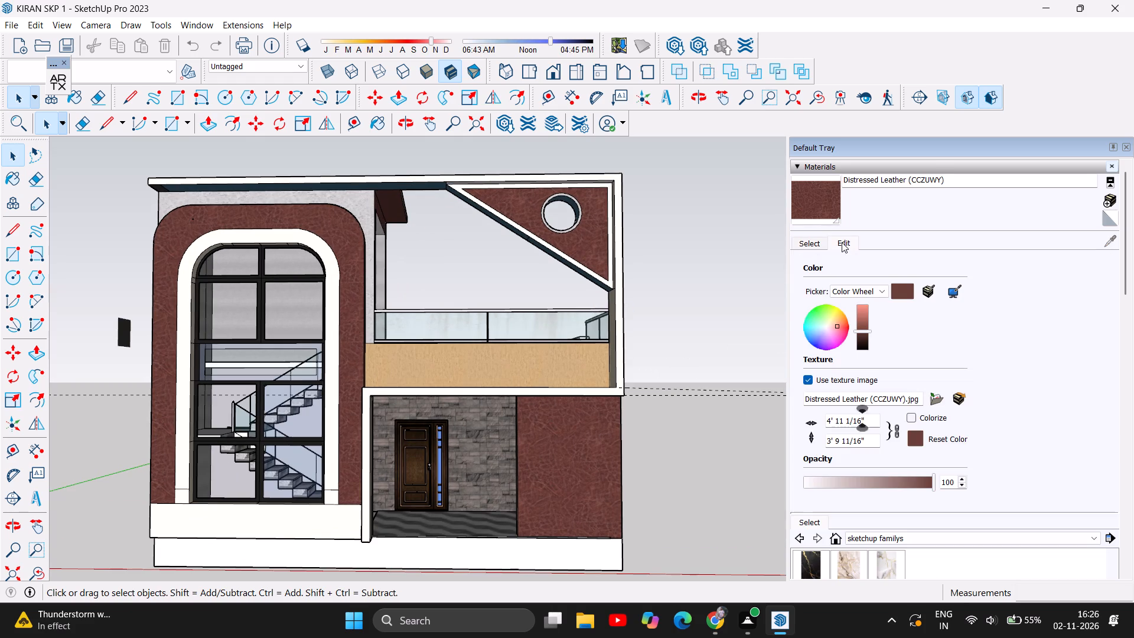
pyautogui.click(810, 245)
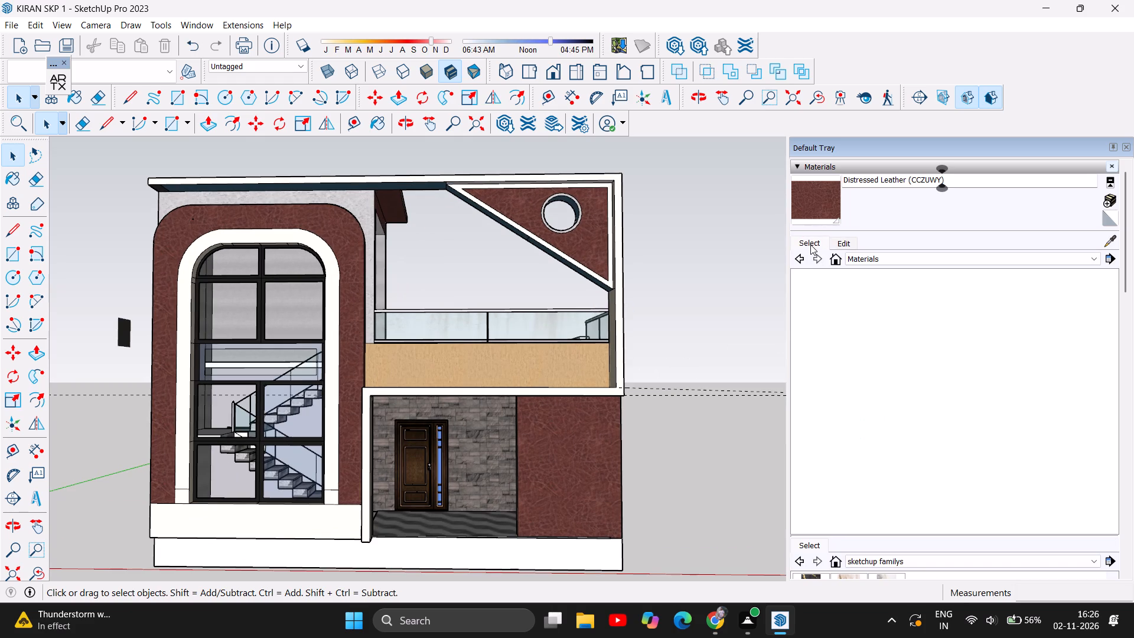
pyautogui.click(835, 260)
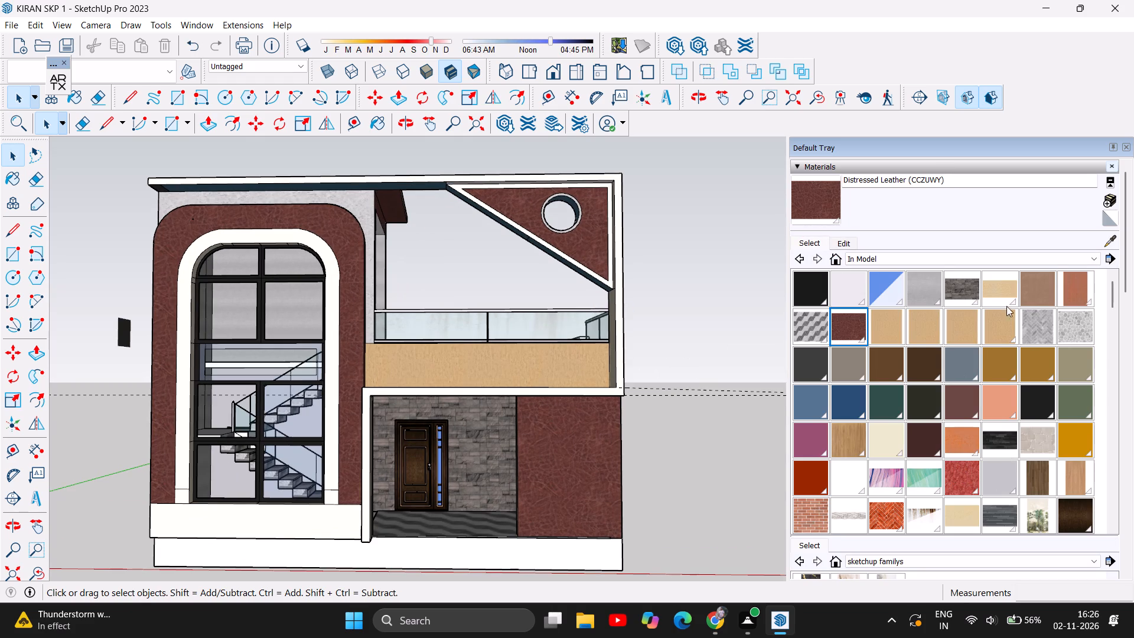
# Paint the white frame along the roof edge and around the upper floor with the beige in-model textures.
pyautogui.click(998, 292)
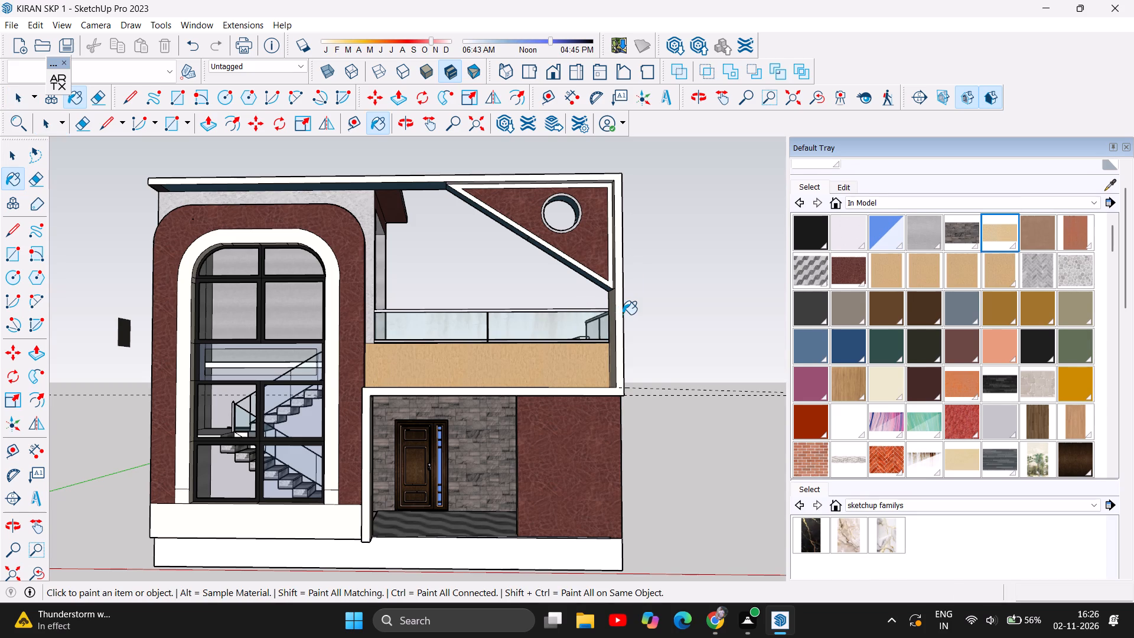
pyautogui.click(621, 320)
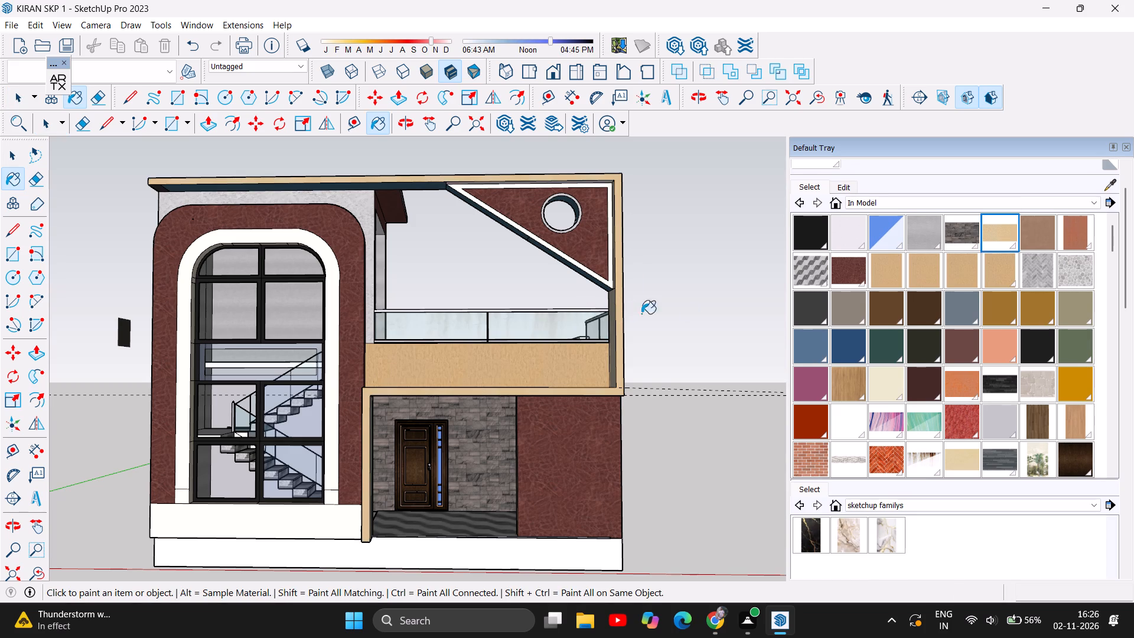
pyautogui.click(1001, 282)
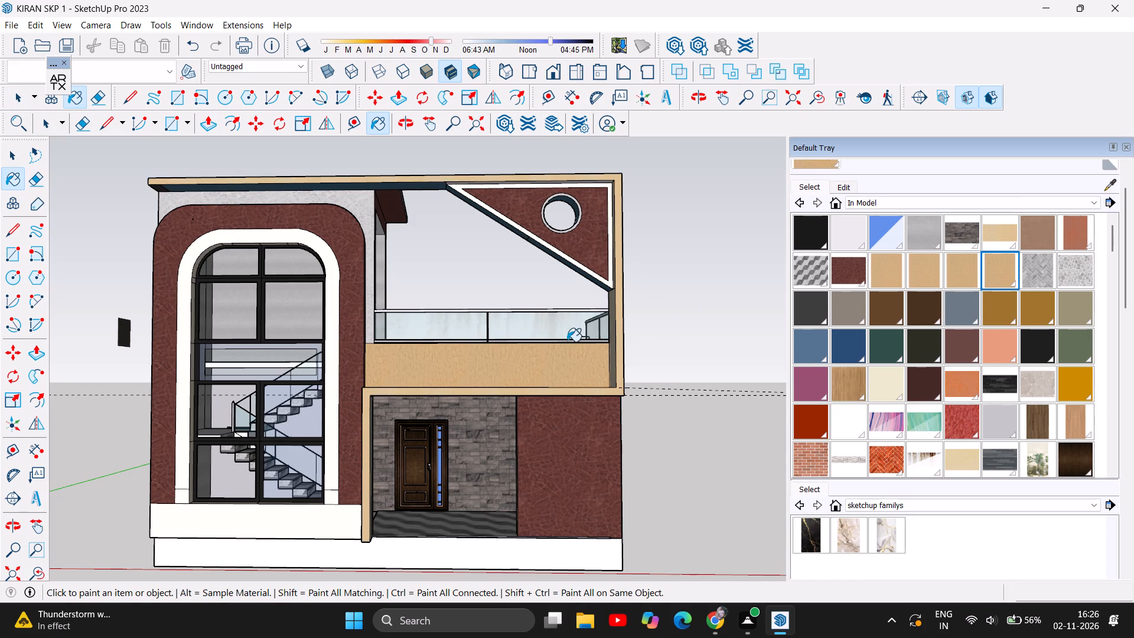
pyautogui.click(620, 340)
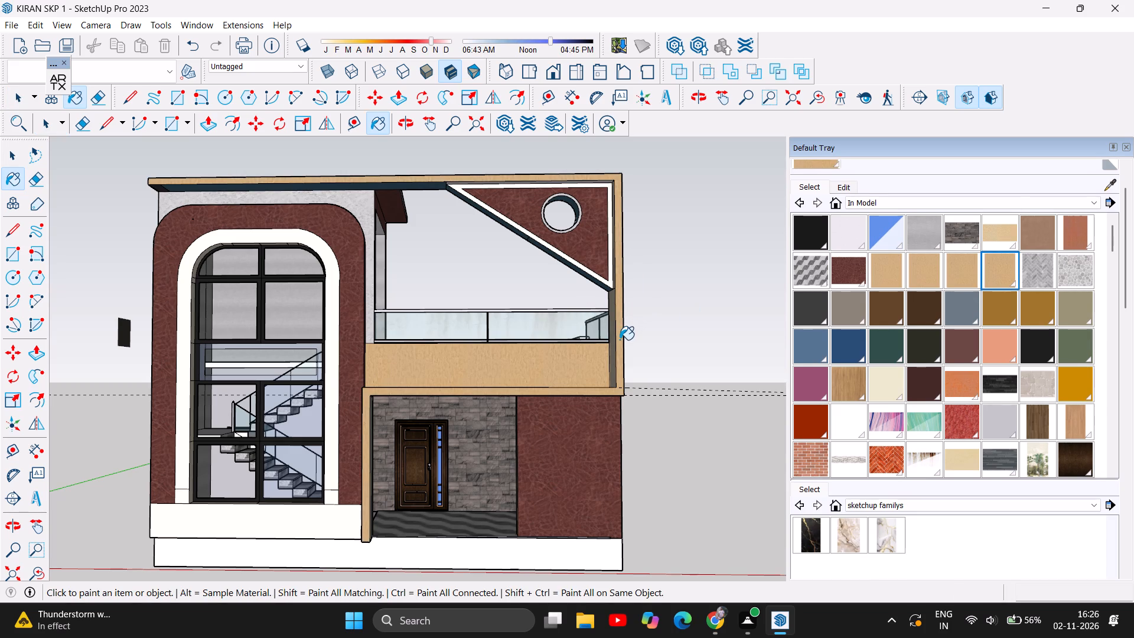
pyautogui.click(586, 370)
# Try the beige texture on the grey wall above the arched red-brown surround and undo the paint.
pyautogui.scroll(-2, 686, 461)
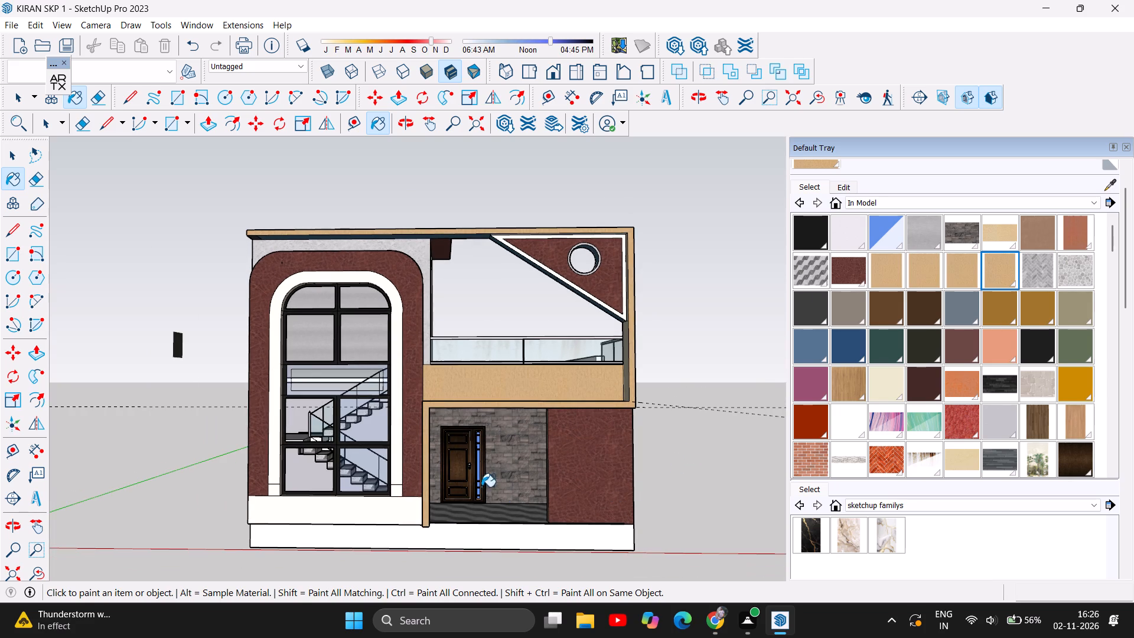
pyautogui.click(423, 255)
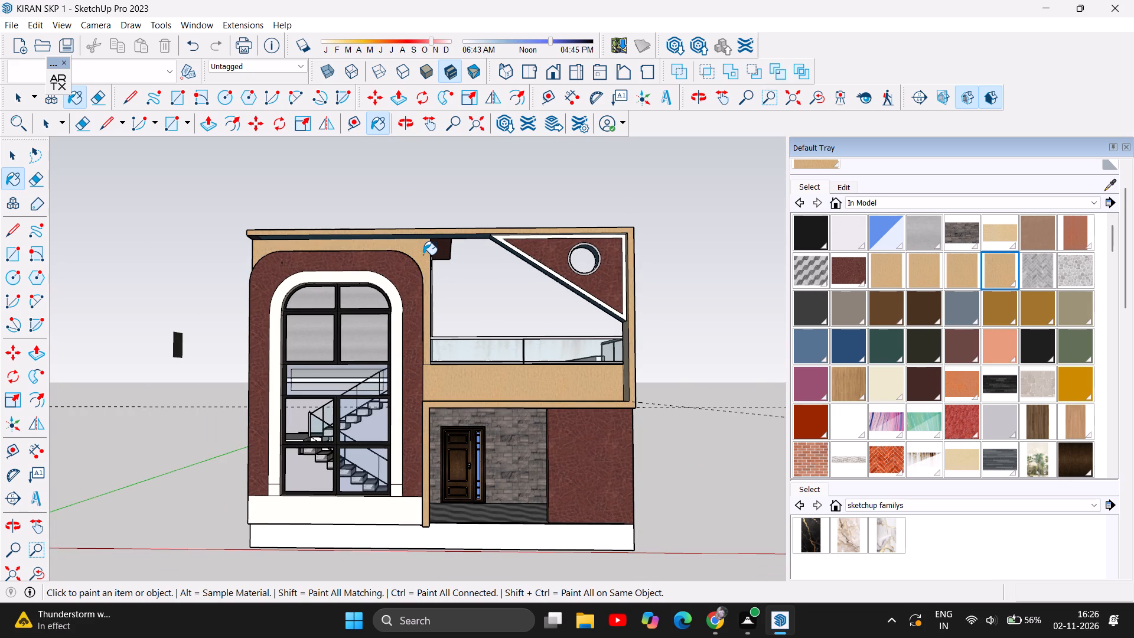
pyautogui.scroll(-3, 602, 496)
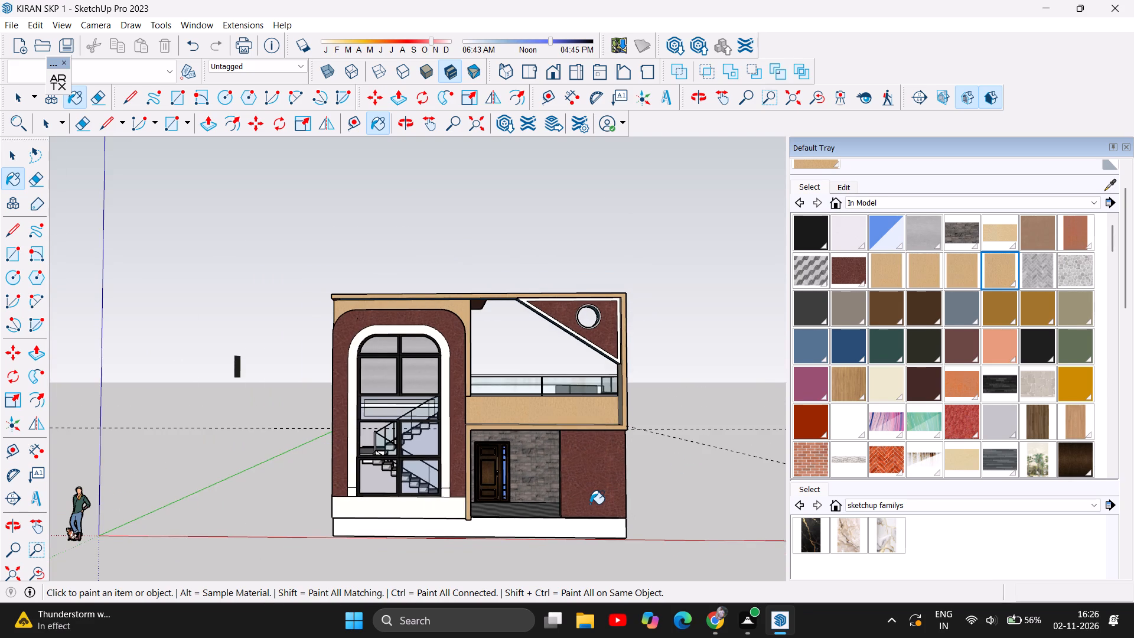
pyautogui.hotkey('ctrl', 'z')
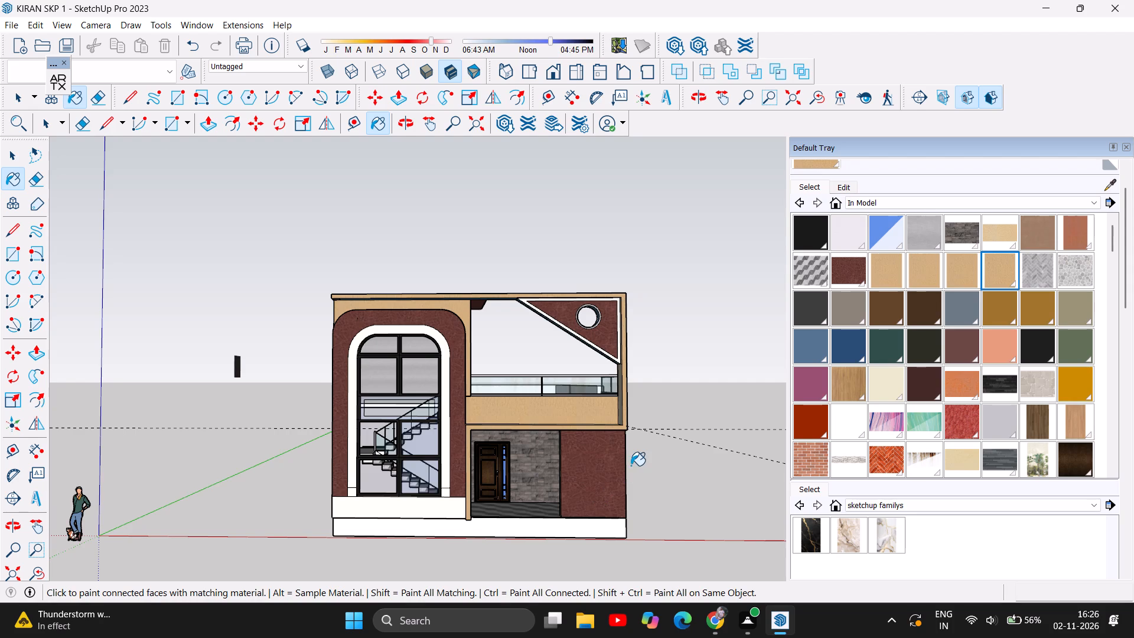
# Paint the frame along the roof edge and around the upper floor with the light grey speckled in-model material.
pyautogui.scroll(2, 651, 448)
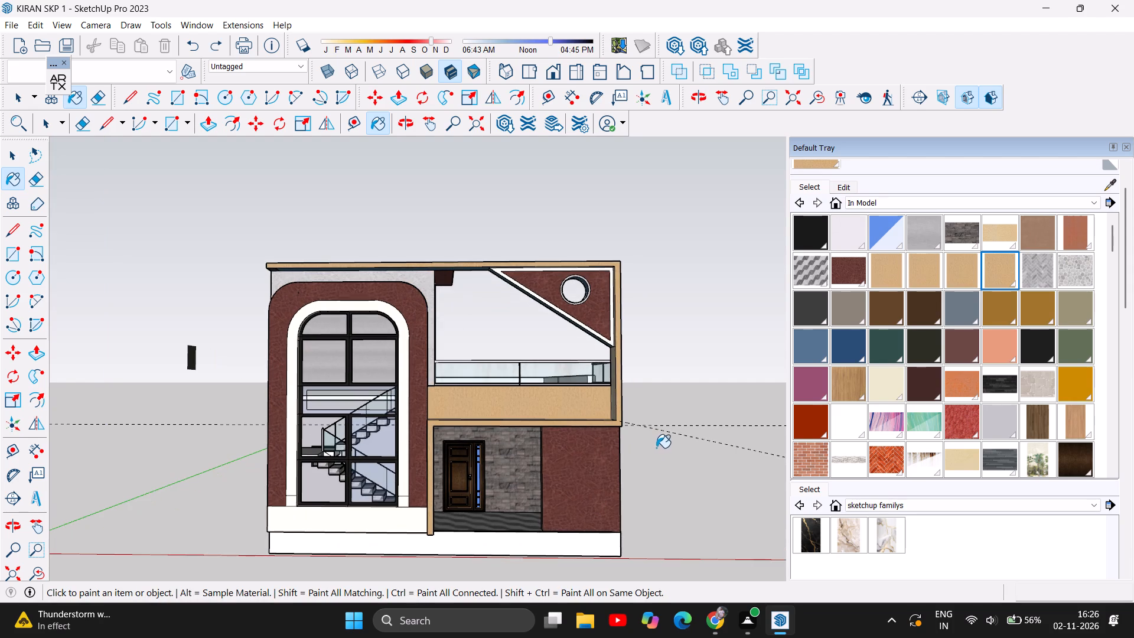
pyautogui.click(1005, 416)
pyautogui.scroll(-3, 1044, 384)
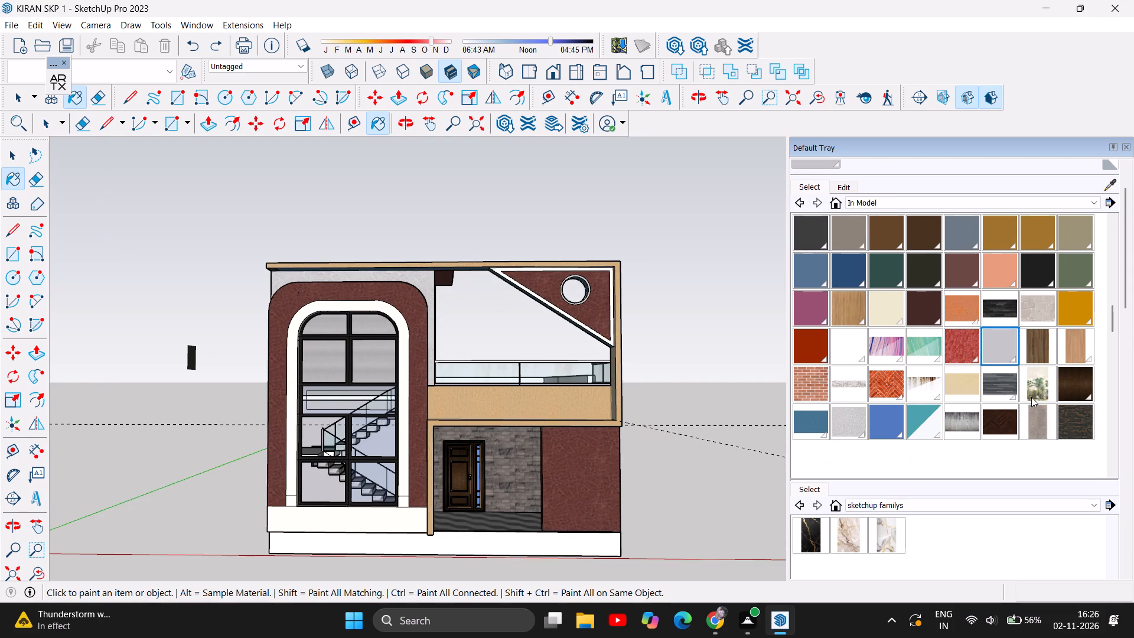
pyautogui.click(822, 426)
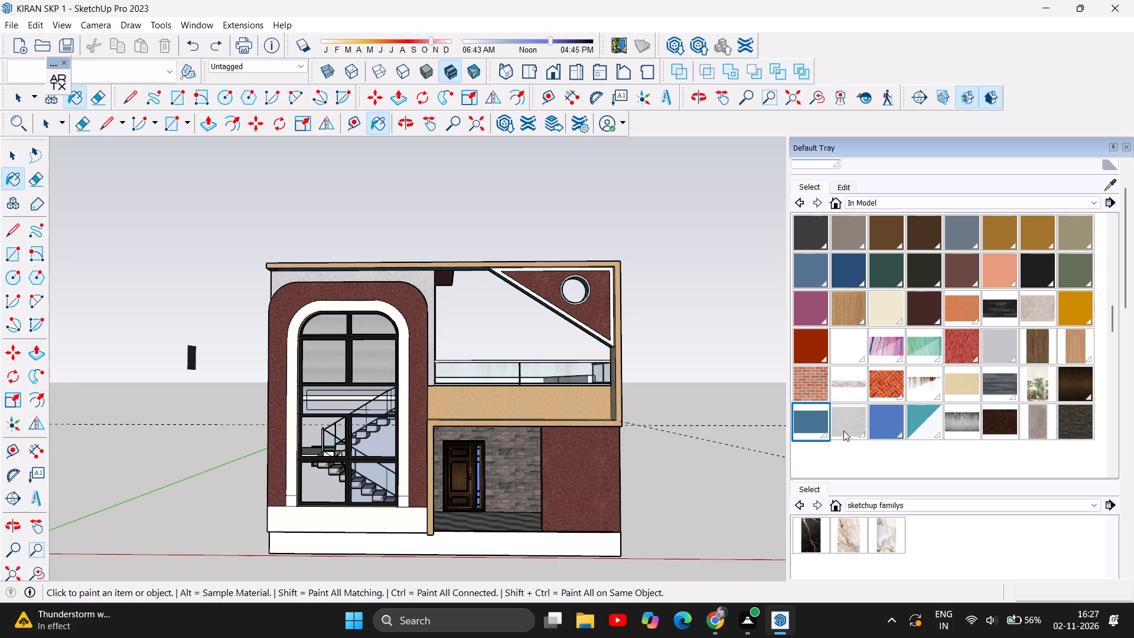
pyautogui.click(843, 431)
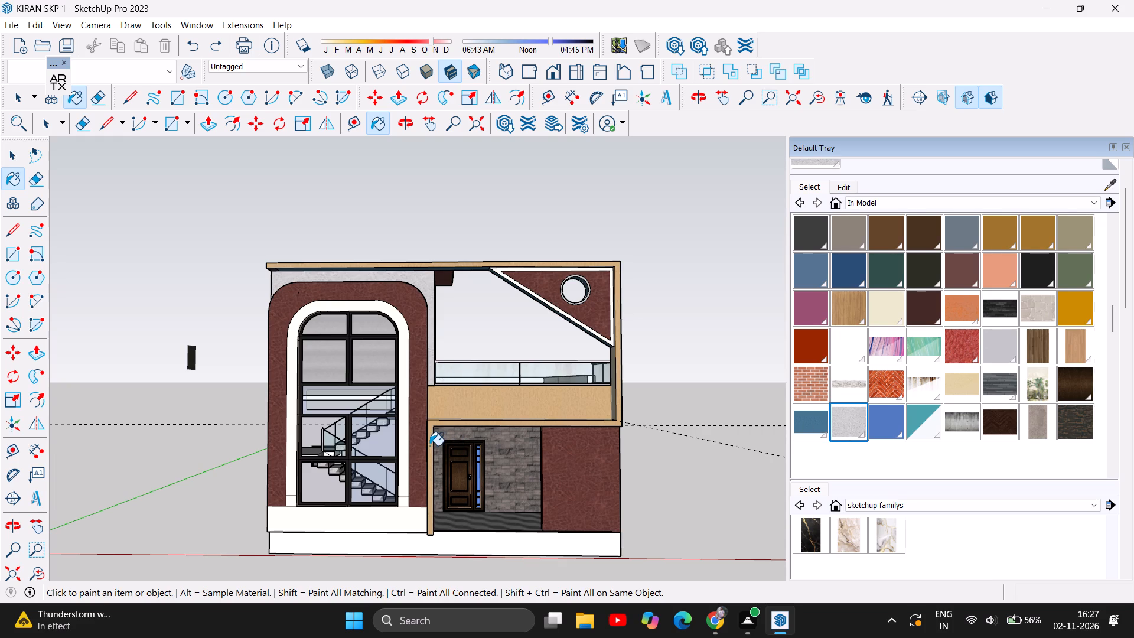
pyautogui.click(429, 445)
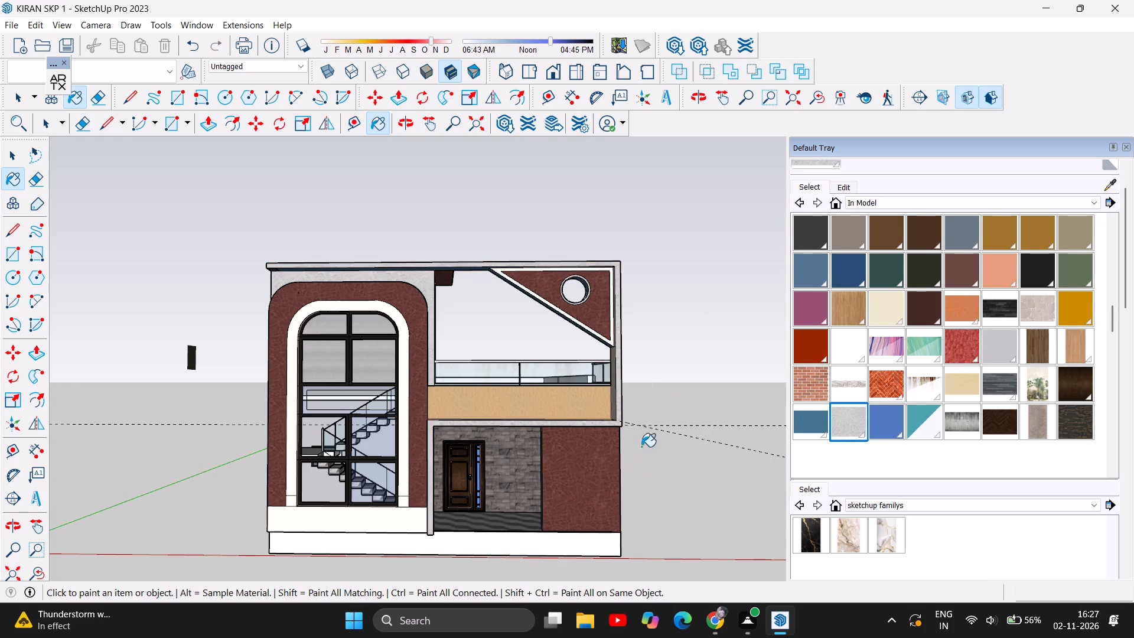
# Paint the white band below the arched window and the arch's white surround with the same light grey speckled material.
pyautogui.scroll(-2, 654, 369)
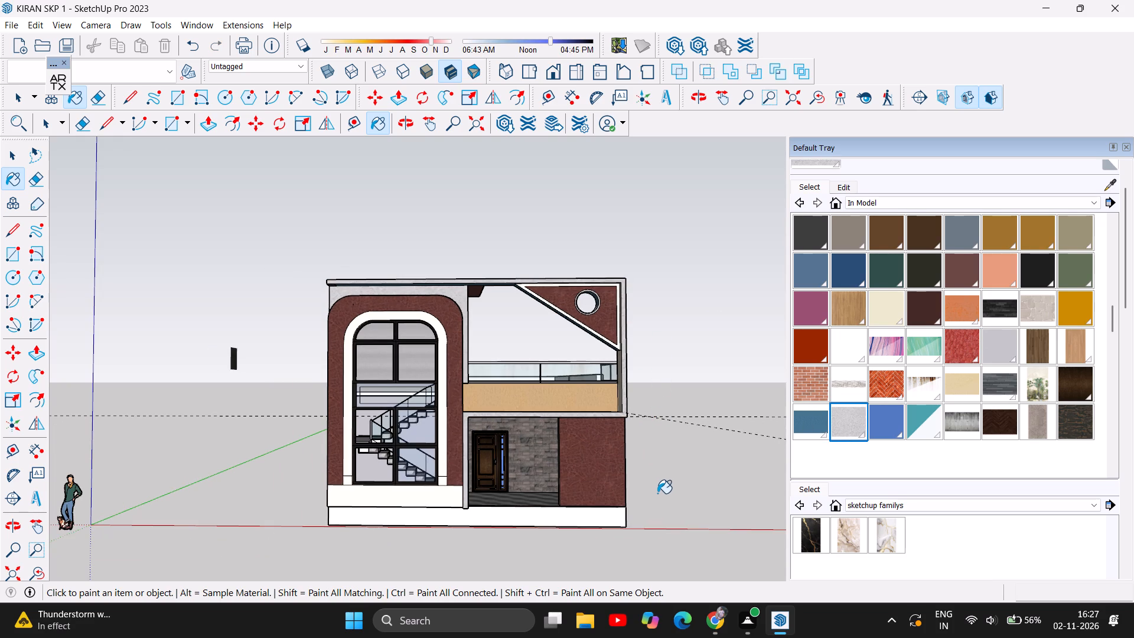
pyautogui.click(398, 493)
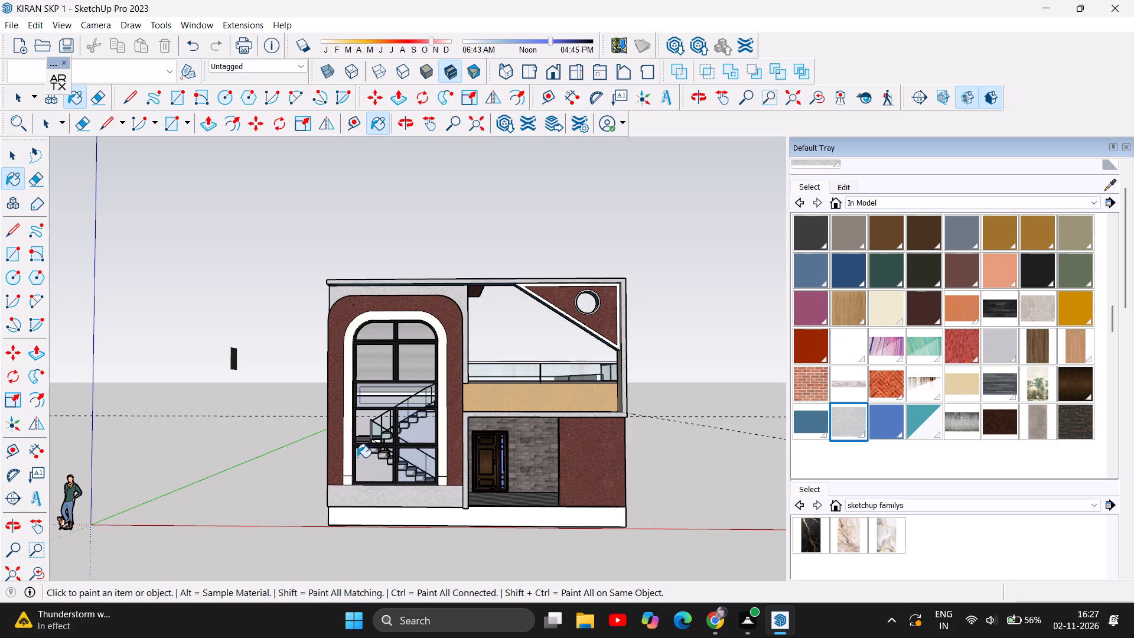
pyautogui.click(346, 424)
pyautogui.scroll(-1, 570, 546)
pyautogui.scroll(3, 485, 560)
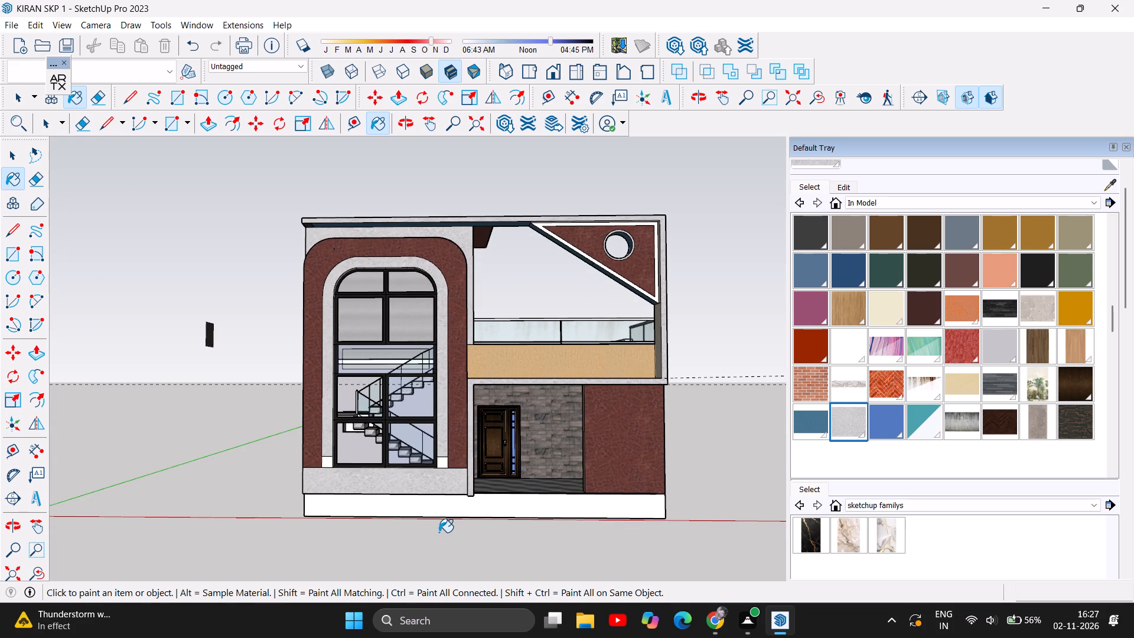
pyautogui.scroll(1, 439, 532)
pyautogui.scroll(-1, 448, 532)
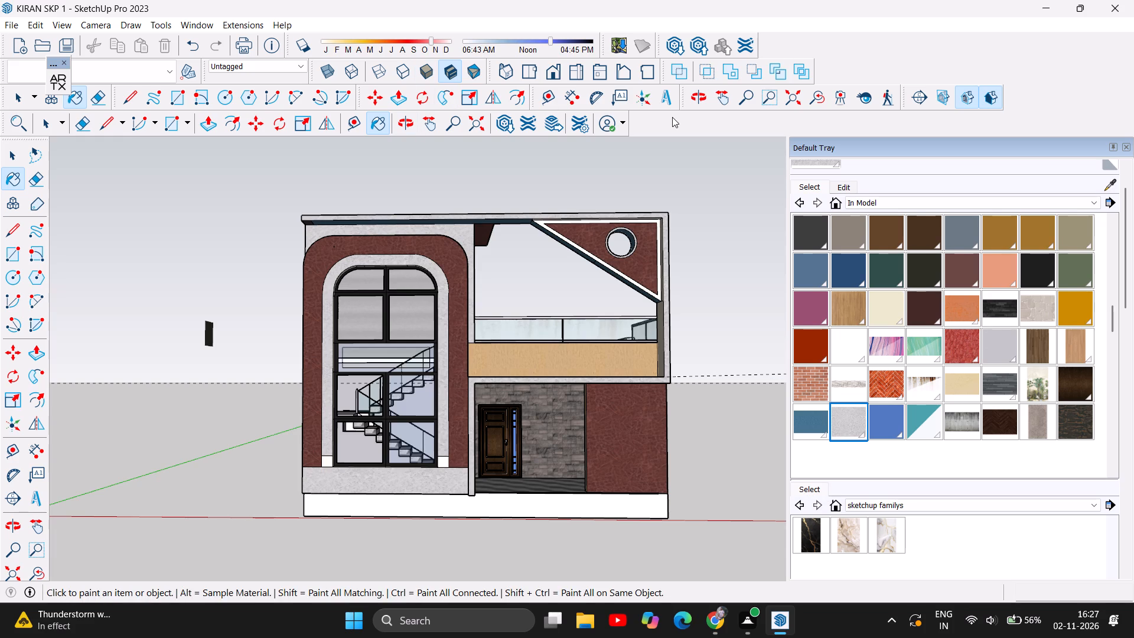
# Save the house model.
pyautogui.hotkey('ctrl', 's')
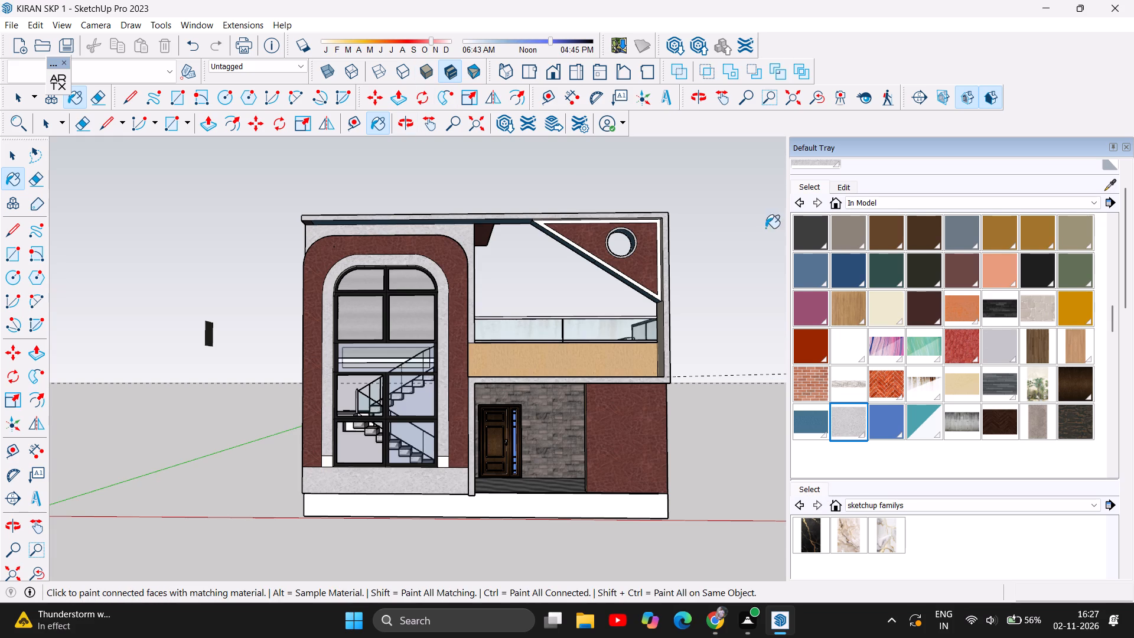
# Narrow the Default Tray to enlarge the modelling area.
pyautogui.moveTo(787, 330); pyautogui.dragTo(905, 336)
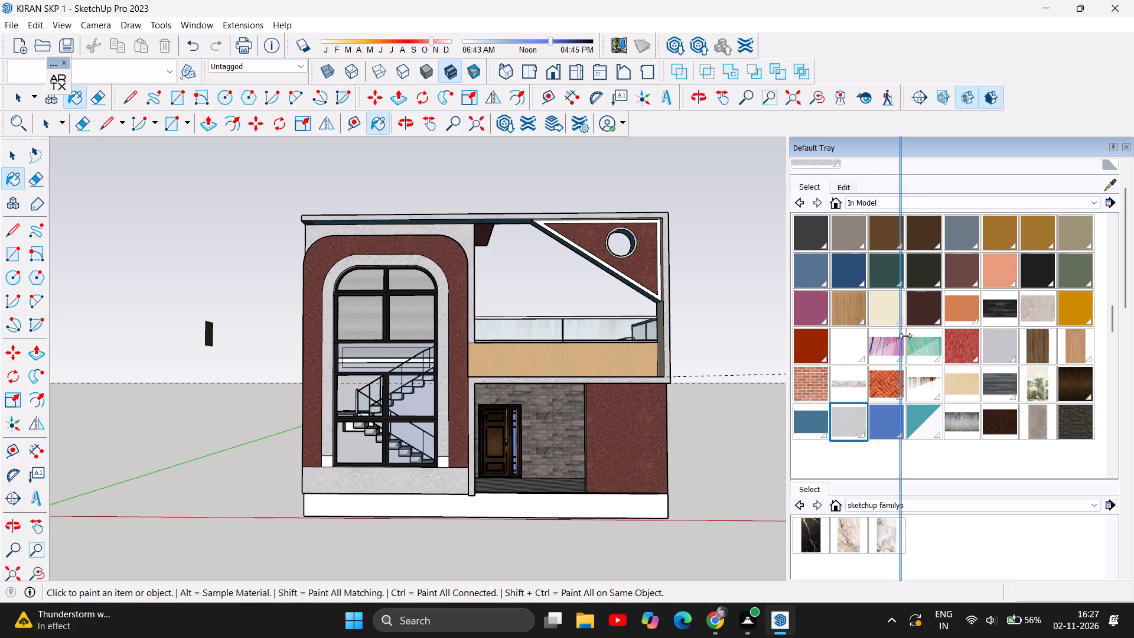
pyautogui.moveTo(905, 336); pyautogui.dragTo(910, 338)
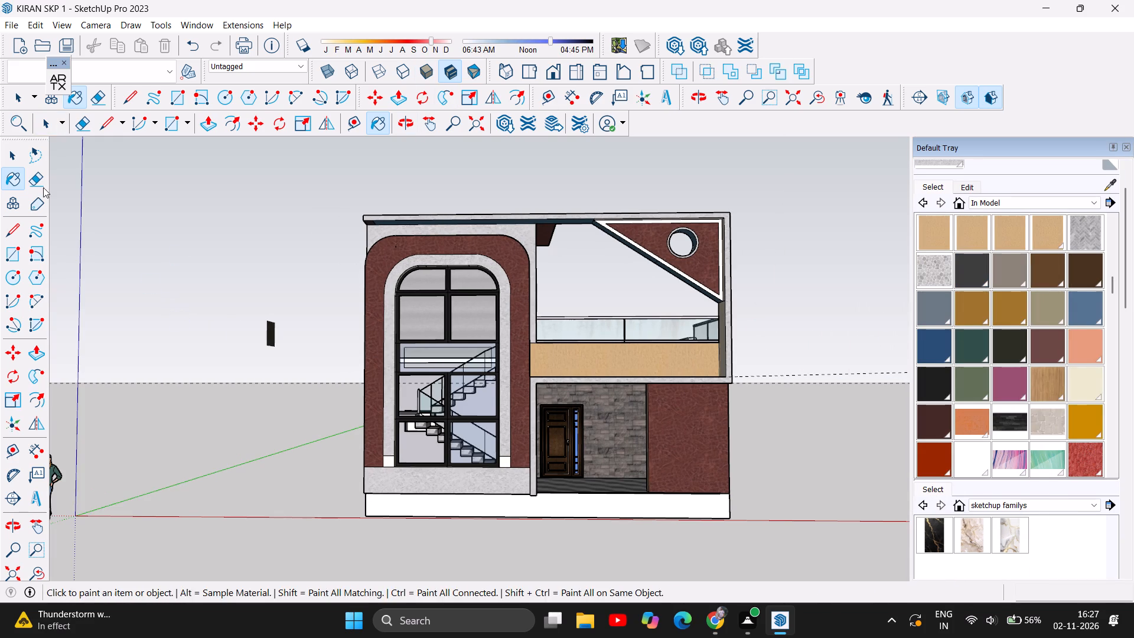
# Lasso-select the loose black panel floating beside the house and delete it.
pyautogui.click(28, 161)
pyautogui.moveTo(260, 291); pyautogui.dragTo(294, 316)
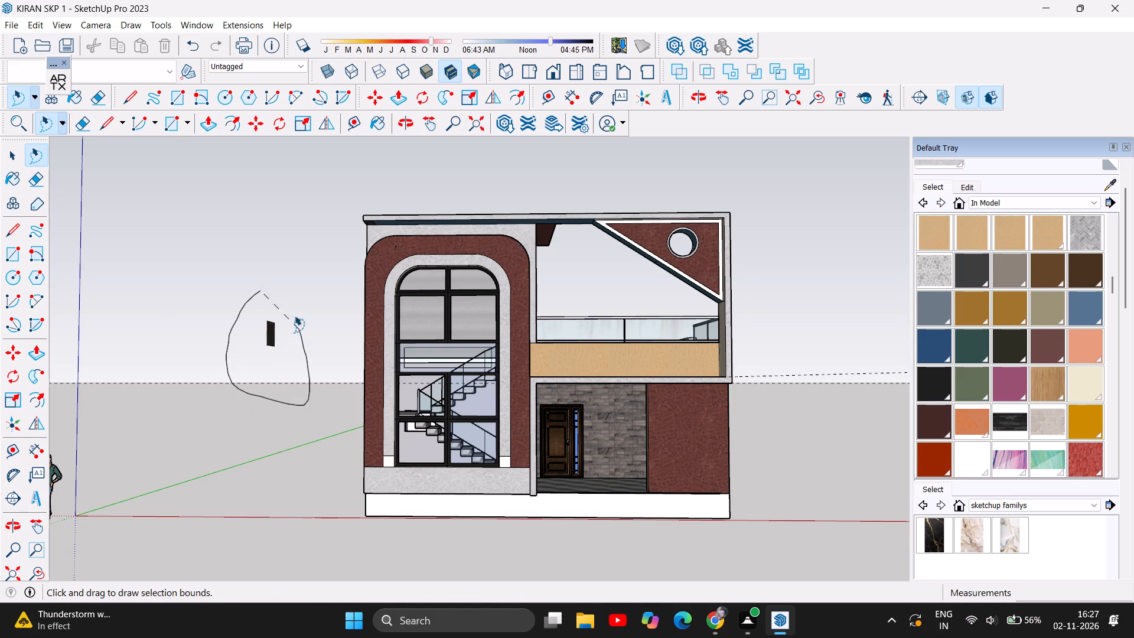
pyautogui.moveTo(294, 316); pyautogui.dragTo(292, 308)
pyautogui.press('Delete')
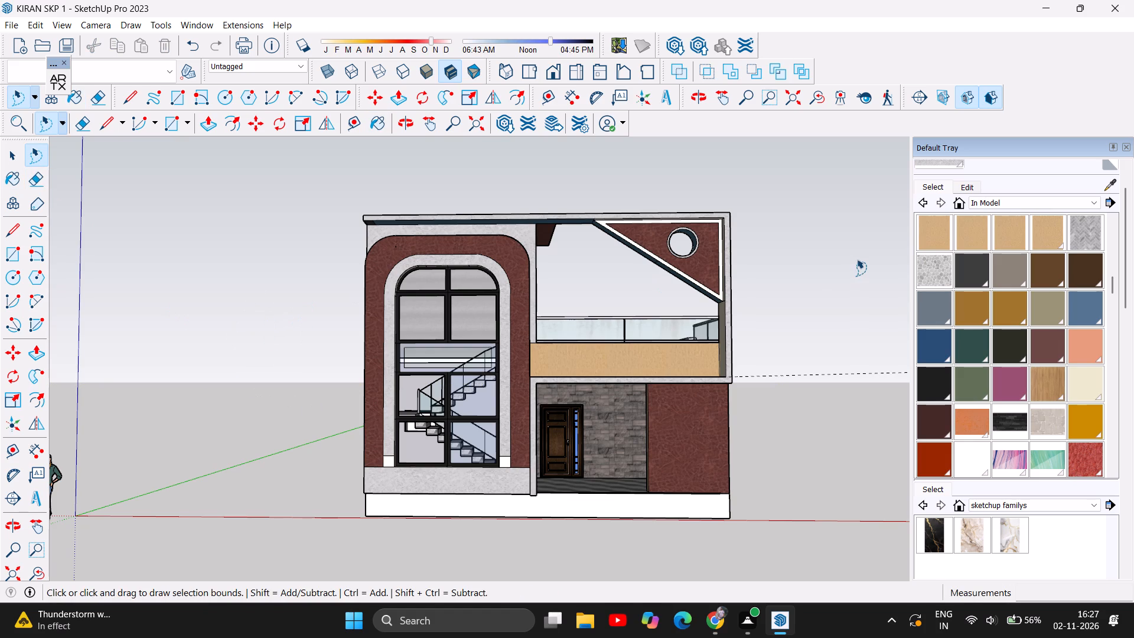
pyautogui.scroll(-2, 860, 409)
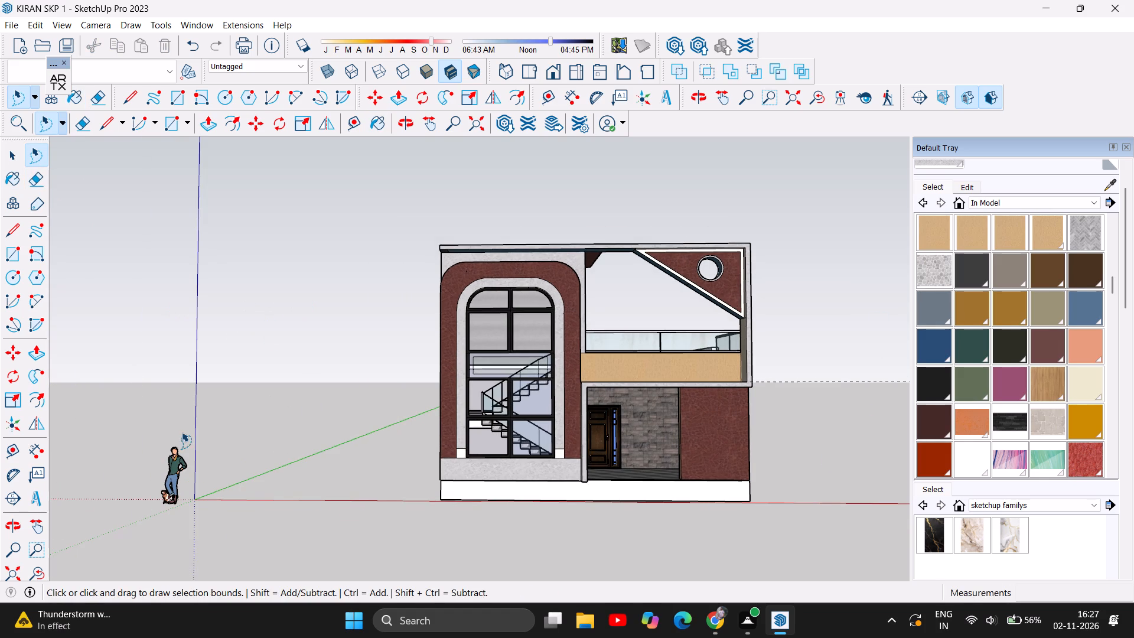
# Lasso-select the scale figure standing beside the house near the axes origin and delete it.
pyautogui.moveTo(181, 432); pyautogui.dragTo(232, 435)
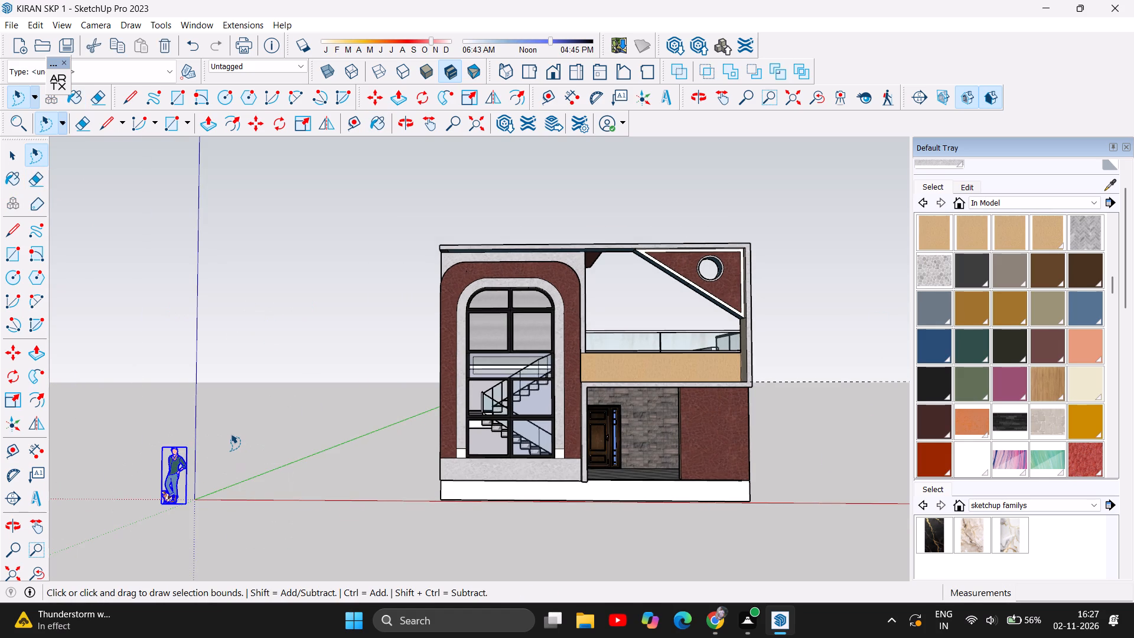
pyautogui.press('Delete')
# Capture a rectangular screen snip of the house's front elevation and dismiss the capture notification.
pyautogui.scroll(-2, 99, 483)
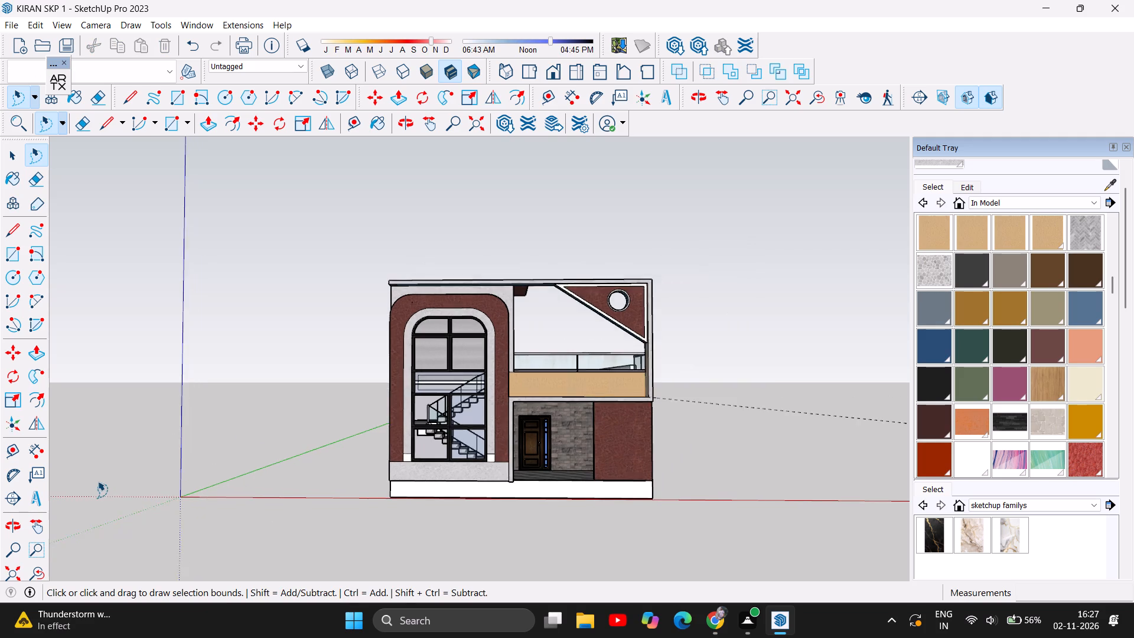
pyautogui.scroll(-2, 97, 481)
pyautogui.scroll(4, 364, 510)
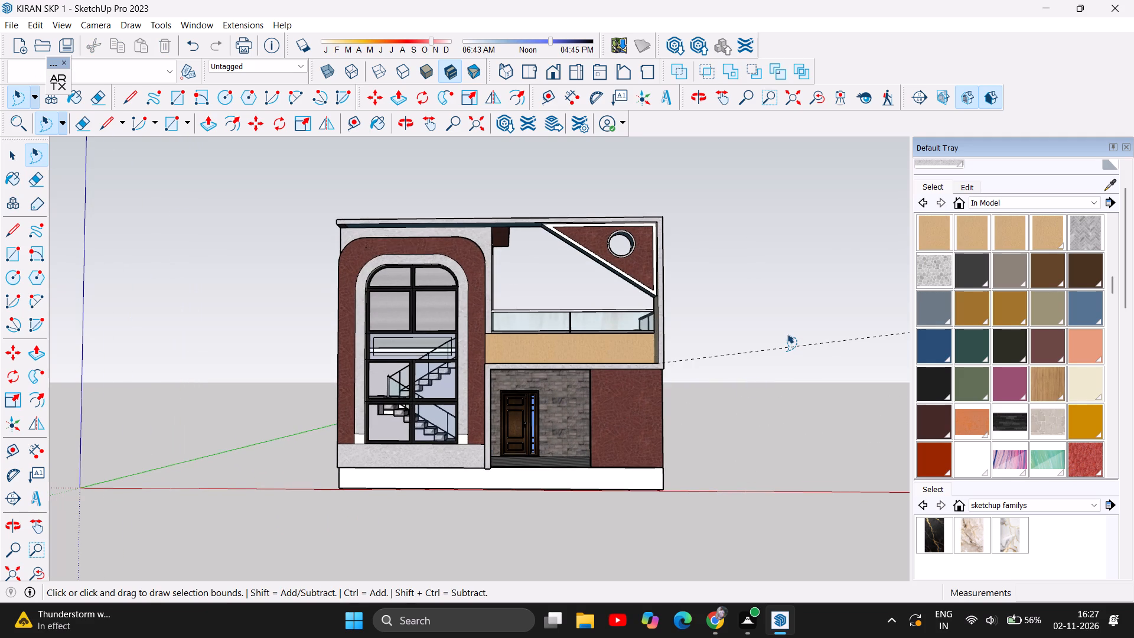
pyautogui.press('Print')
pyautogui.click(545, 31)
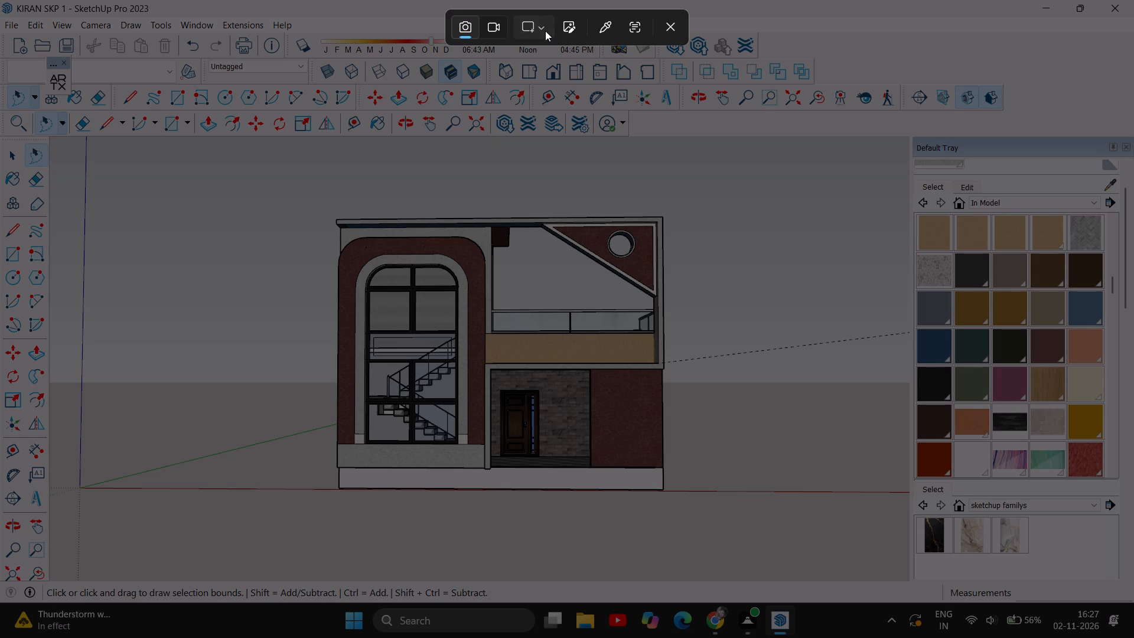
pyautogui.click(545, 31)
pyautogui.moveTo(272, 170); pyautogui.dragTo(747, 538)
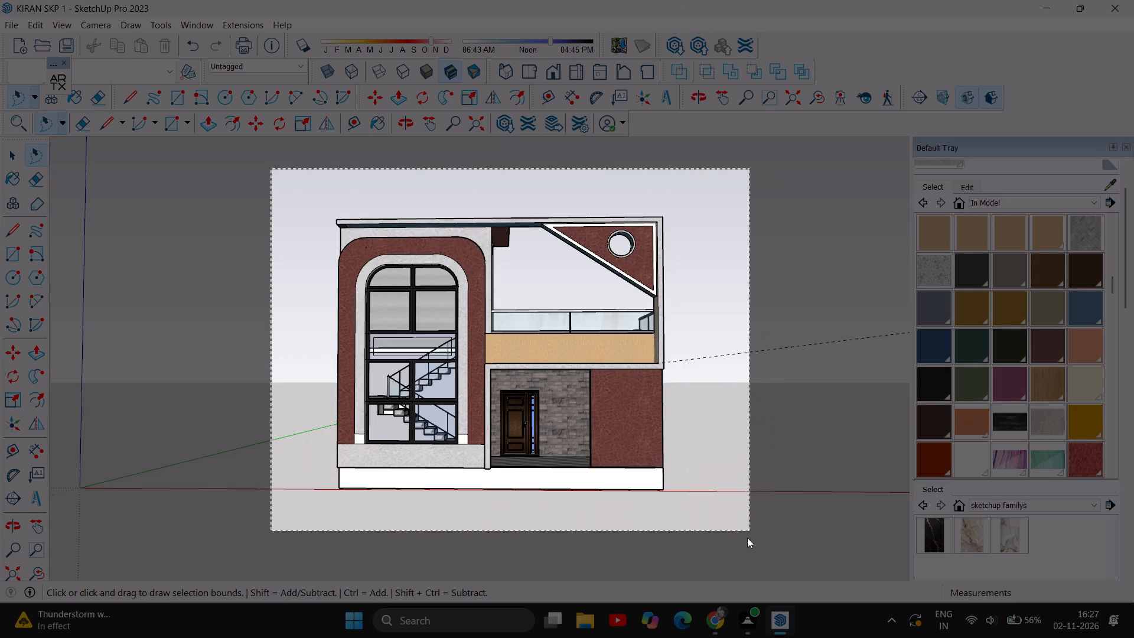
pyautogui.moveTo(747, 538); pyautogui.dragTo(724, 534)
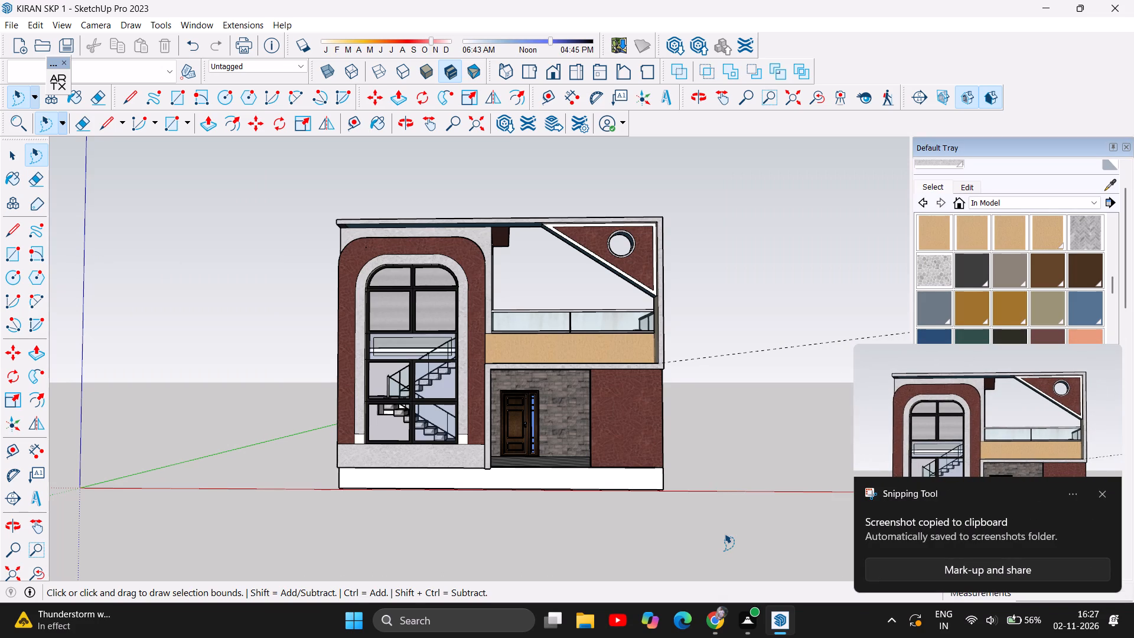
pyautogui.click(1100, 495)
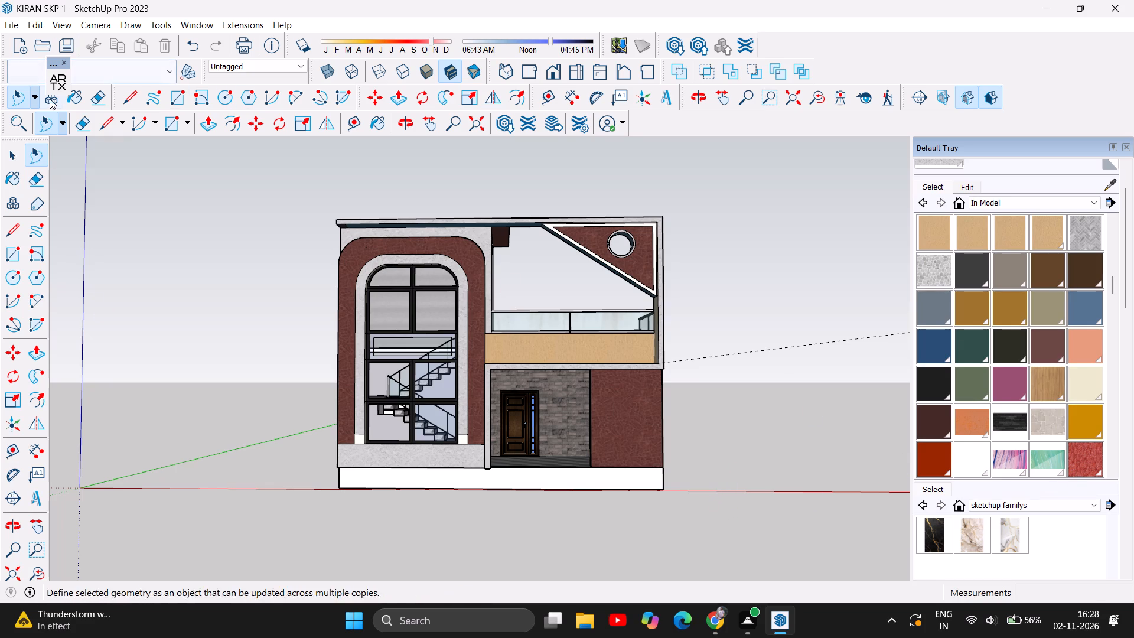
# Launch the Architextures extension and filter its texture library to the Stone category.
pyautogui.click(57, 80)
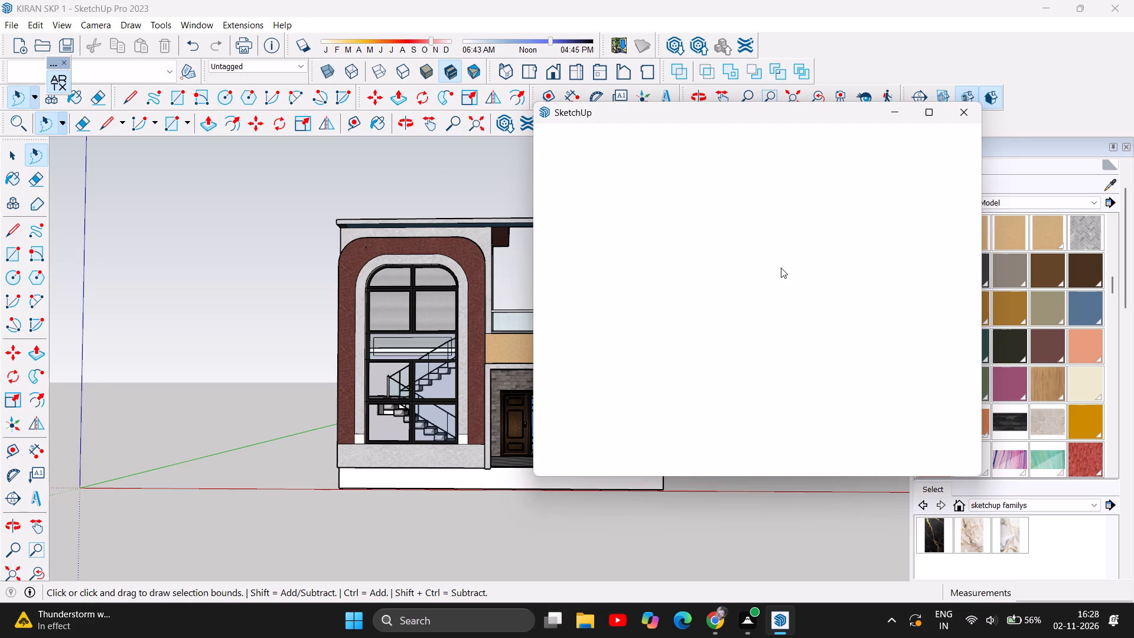
pyautogui.scroll(-2, 852, 377)
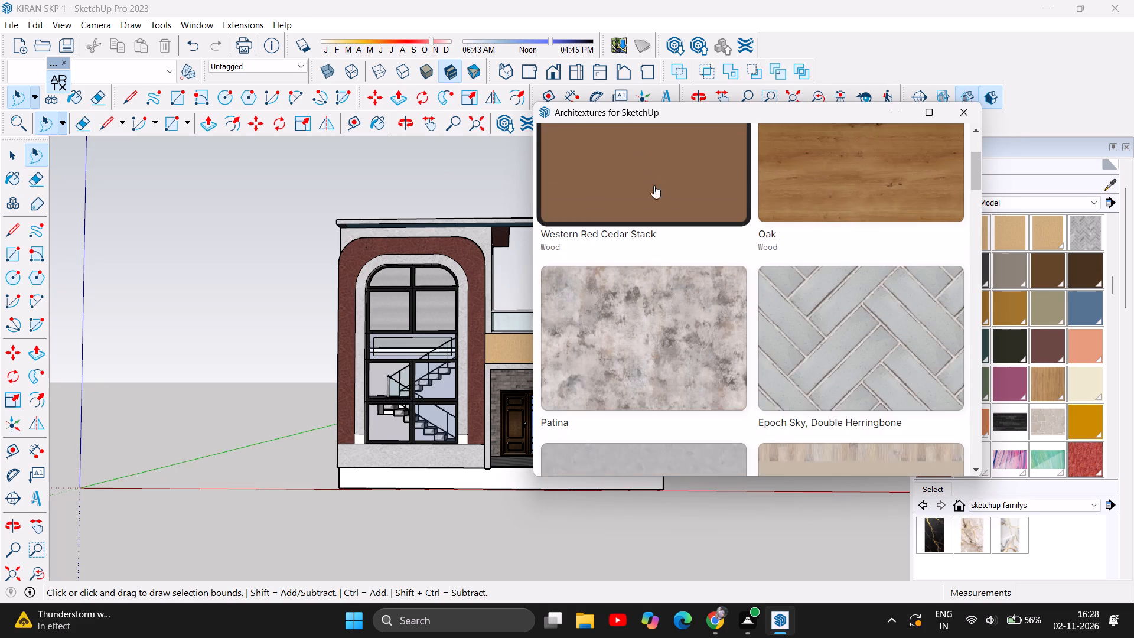
pyautogui.scroll(2, 690, 256)
pyautogui.click(651, 167)
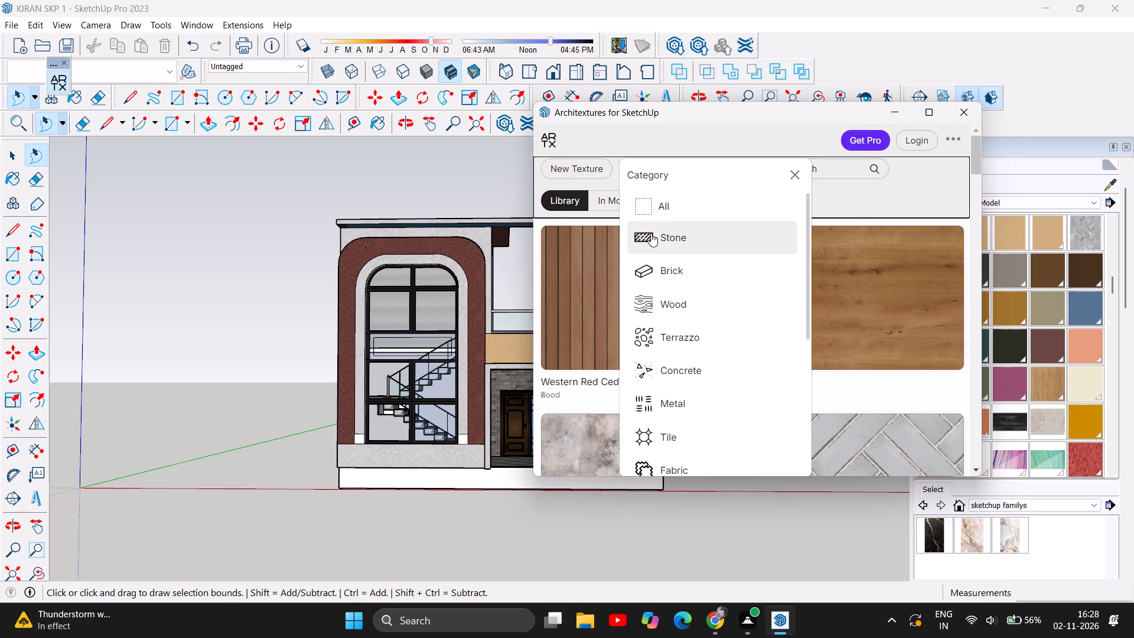
pyautogui.scroll(-3, 683, 387)
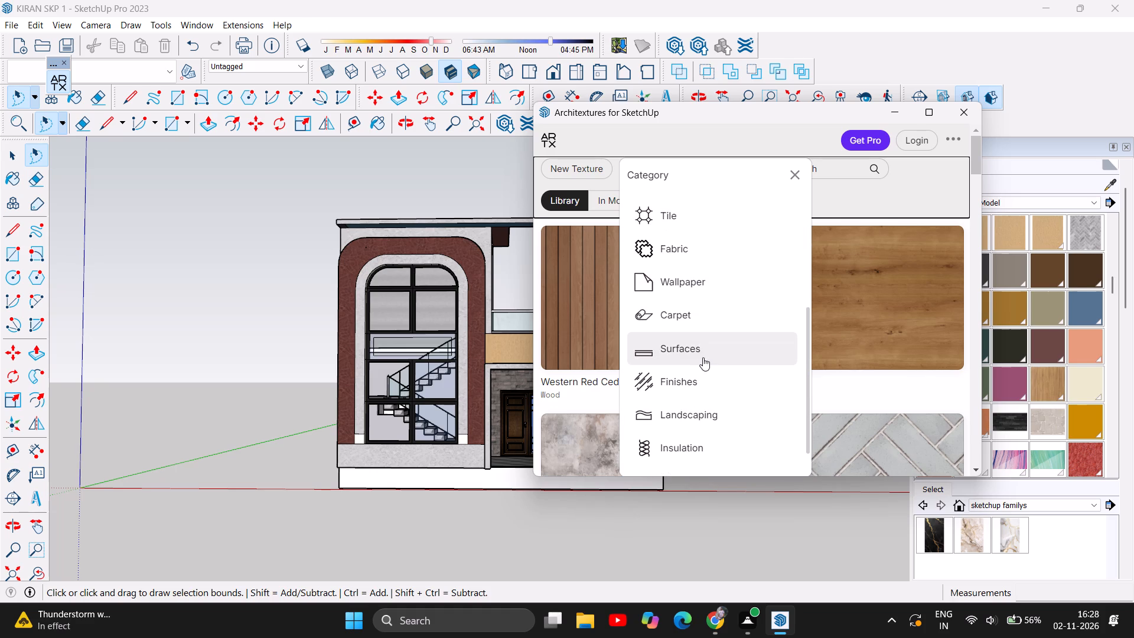
pyautogui.scroll(5, 706, 330)
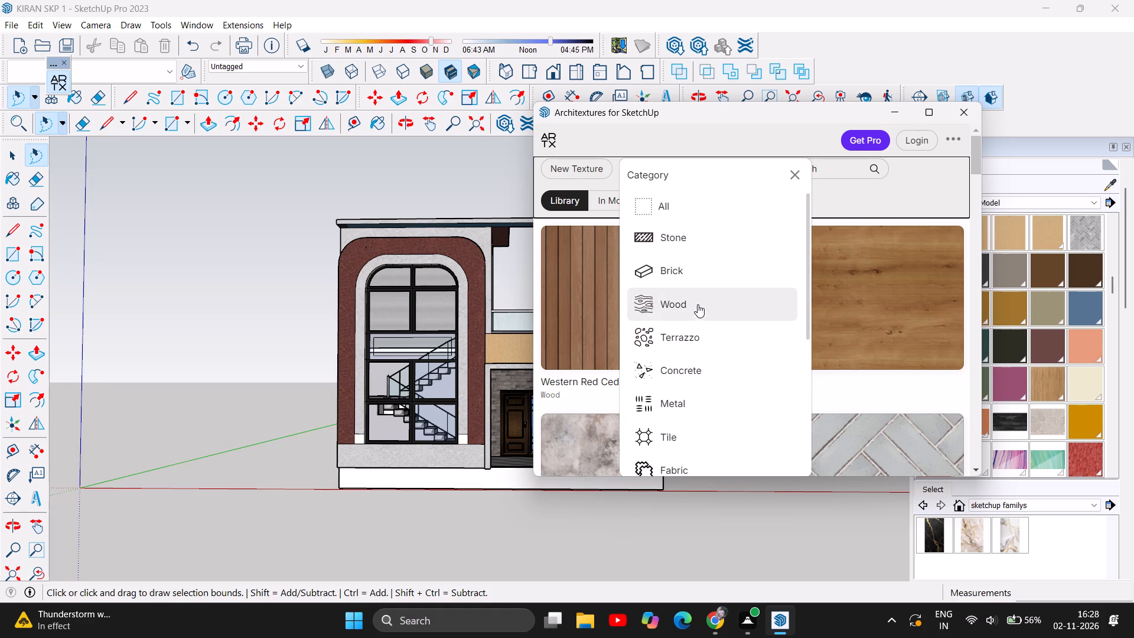
pyautogui.click(688, 239)
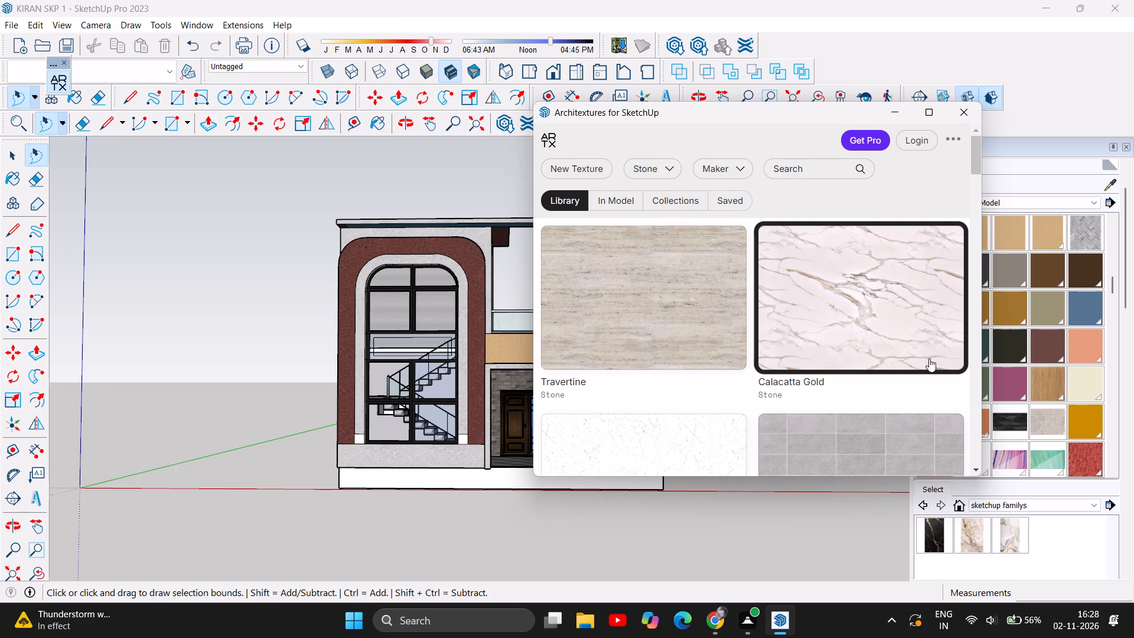
# Find the Rough Limestone Ashlar texture among the stone textures, loading more as needed, and import it into the model.
pyautogui.scroll(-4, 930, 360)
pyautogui.scroll(1, 931, 363)
pyautogui.scroll(-3, 931, 364)
pyautogui.scroll(-1, 943, 429)
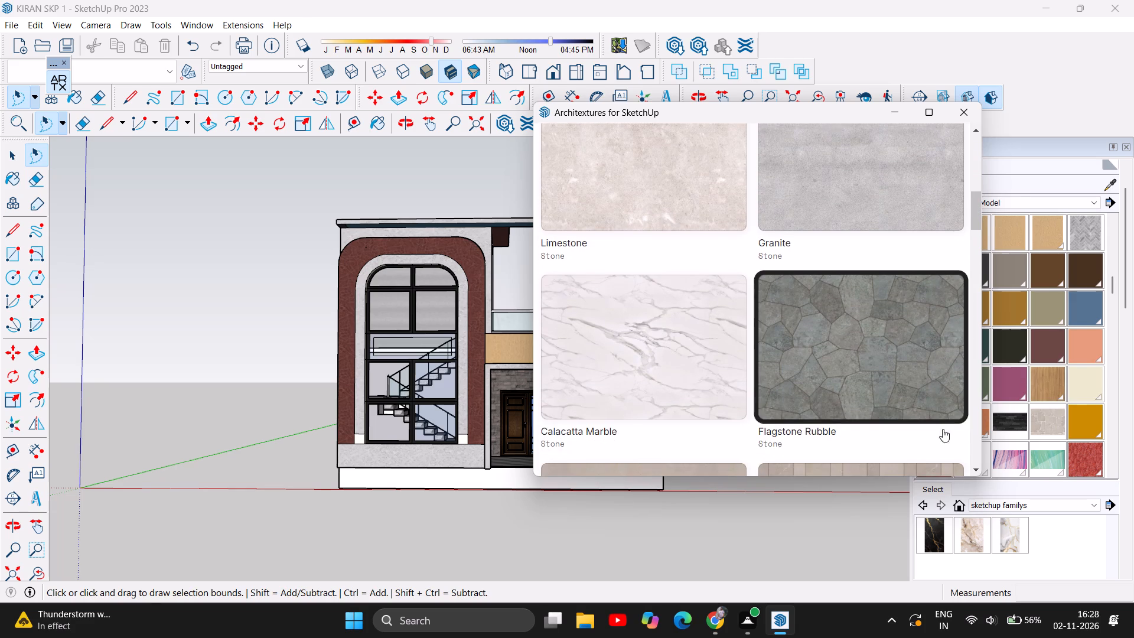
pyautogui.scroll(-4, 943, 423)
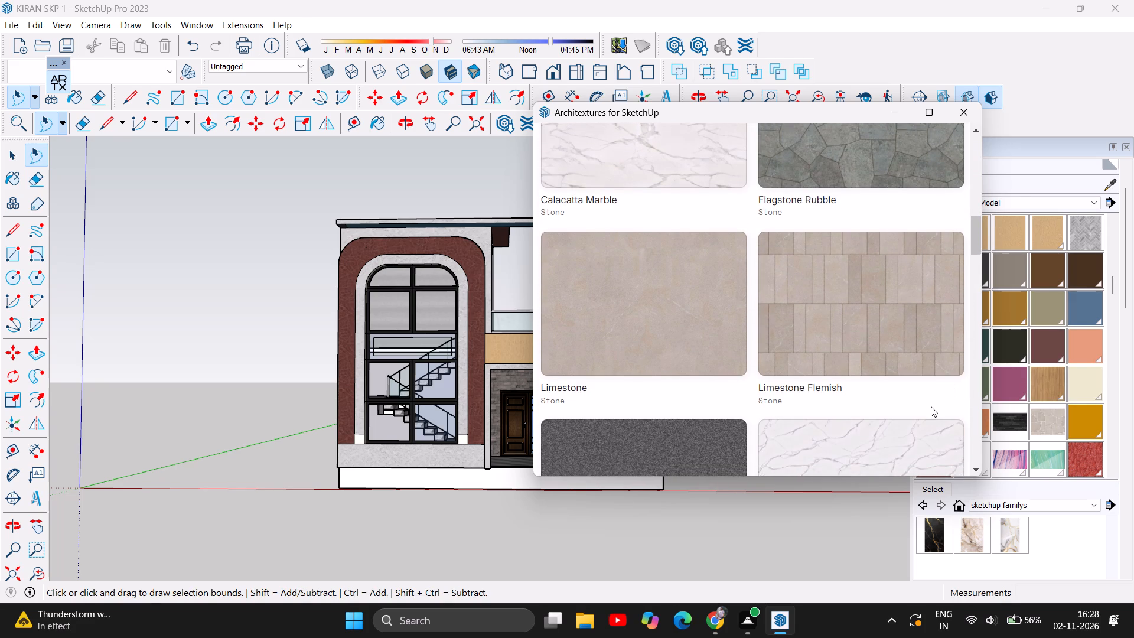
pyautogui.moveTo(975, 246); pyautogui.dragTo(972, 323)
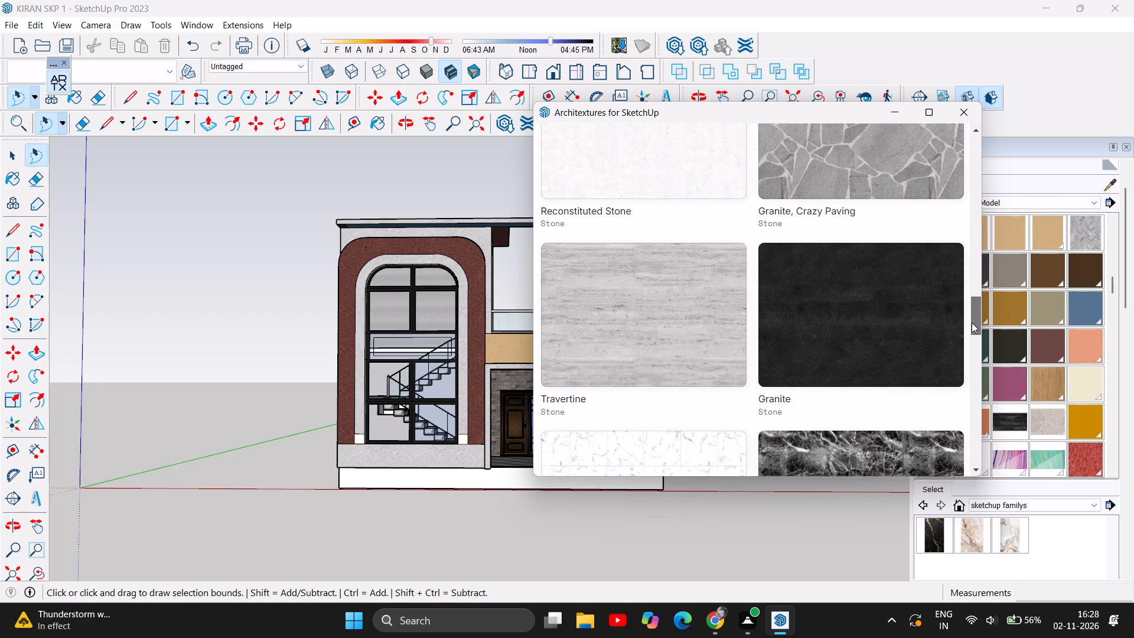
pyautogui.moveTo(972, 323); pyautogui.dragTo(984, 398)
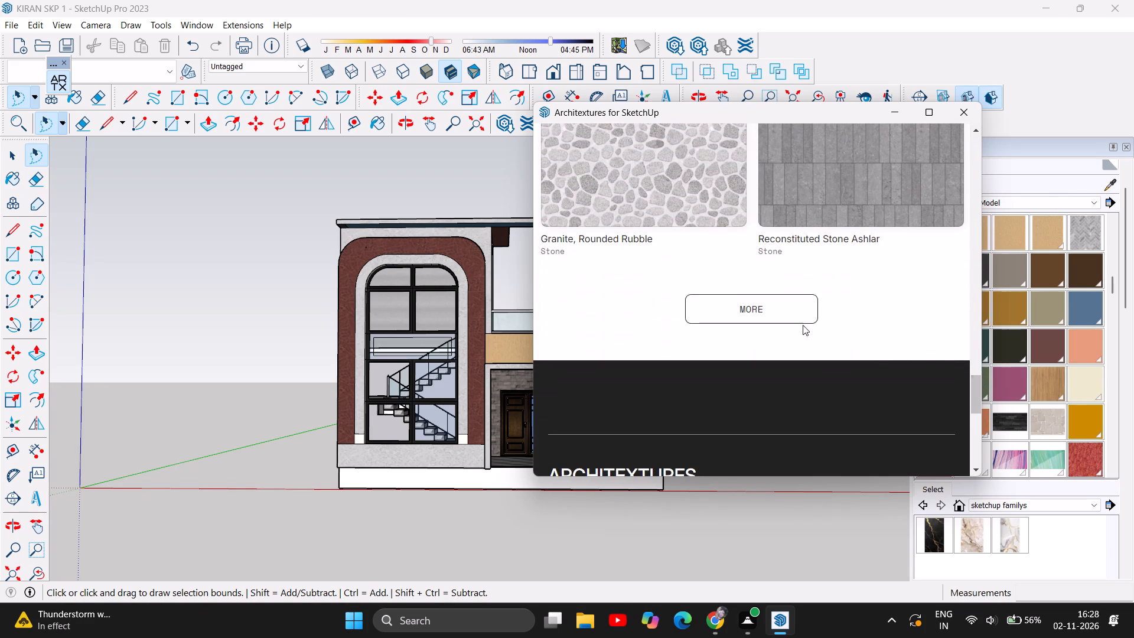
pyautogui.click(740, 297)
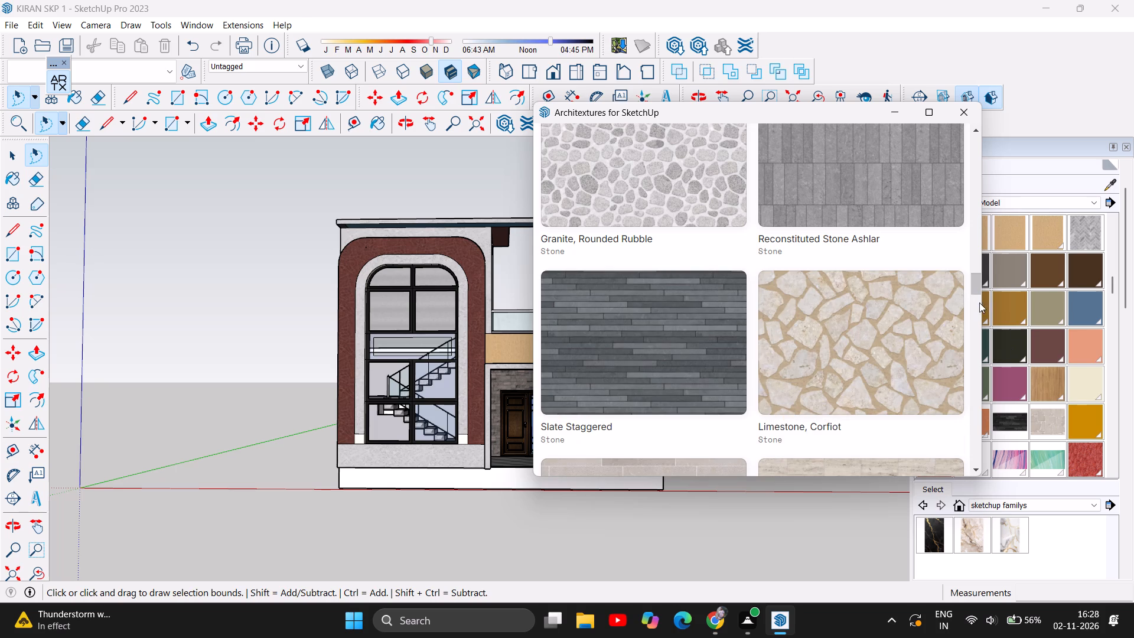
pyautogui.moveTo(972, 289); pyautogui.dragTo(976, 385)
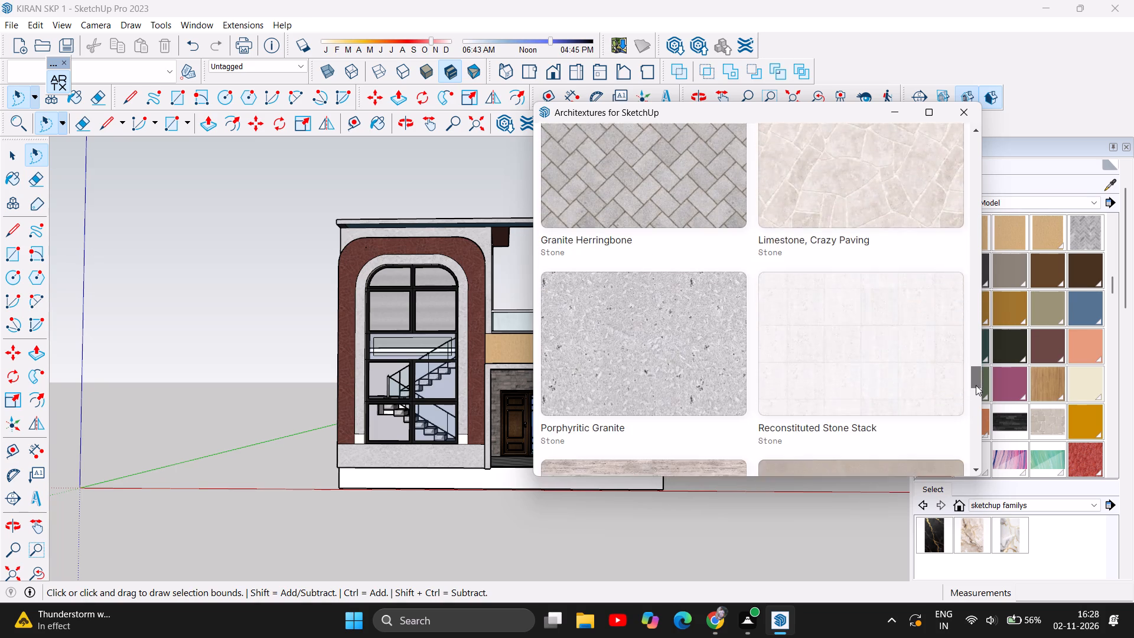
pyautogui.moveTo(976, 385); pyautogui.dragTo(984, 442)
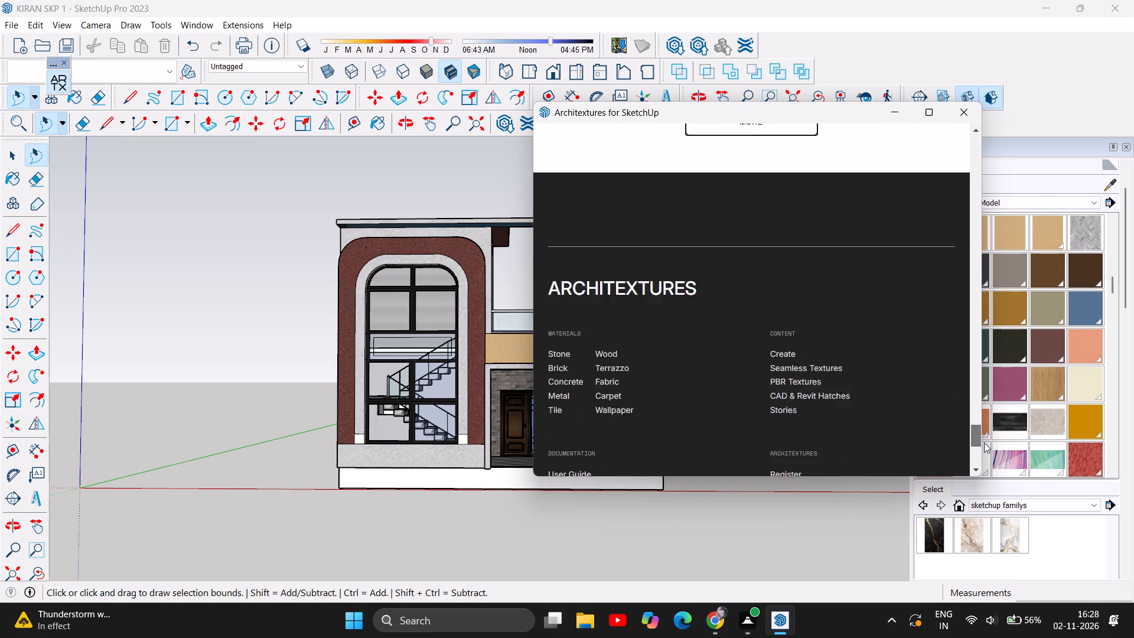
pyautogui.moveTo(984, 442); pyautogui.dragTo(985, 450)
pyautogui.scroll(4, 893, 325)
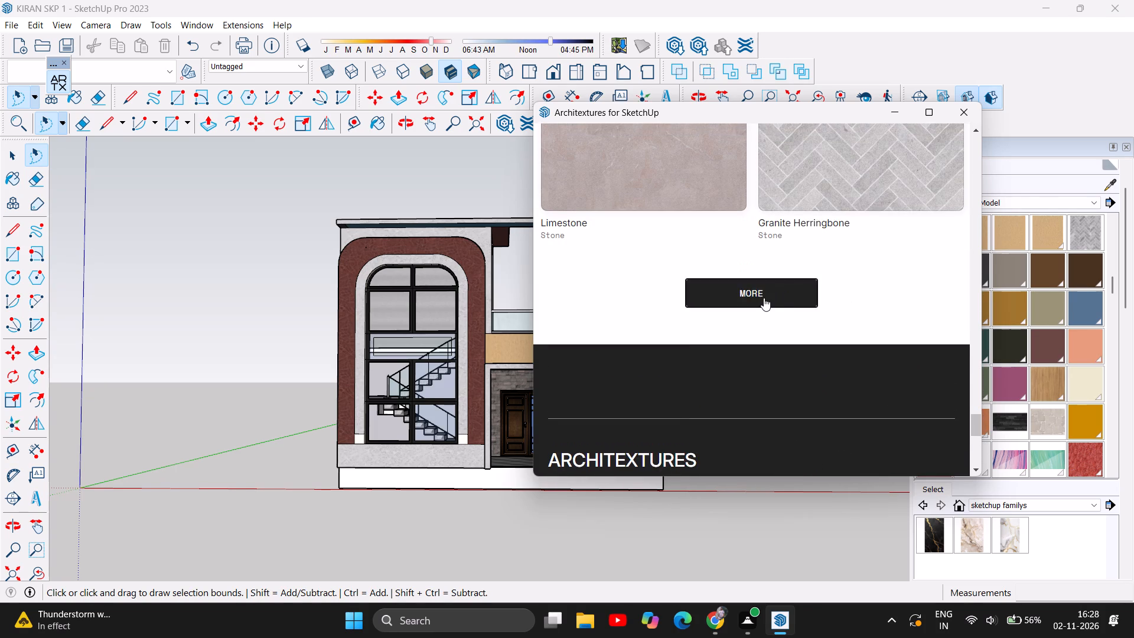
pyautogui.click(764, 298)
pyautogui.moveTo(974, 335); pyautogui.dragTo(972, 348)
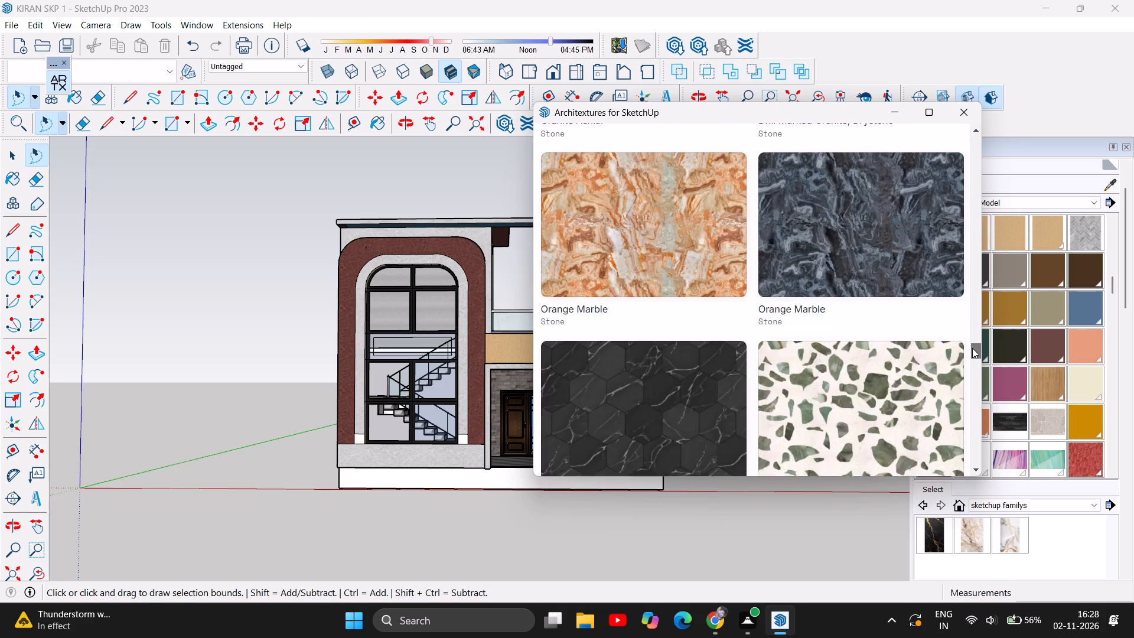
pyautogui.moveTo(972, 348); pyautogui.dragTo(969, 344)
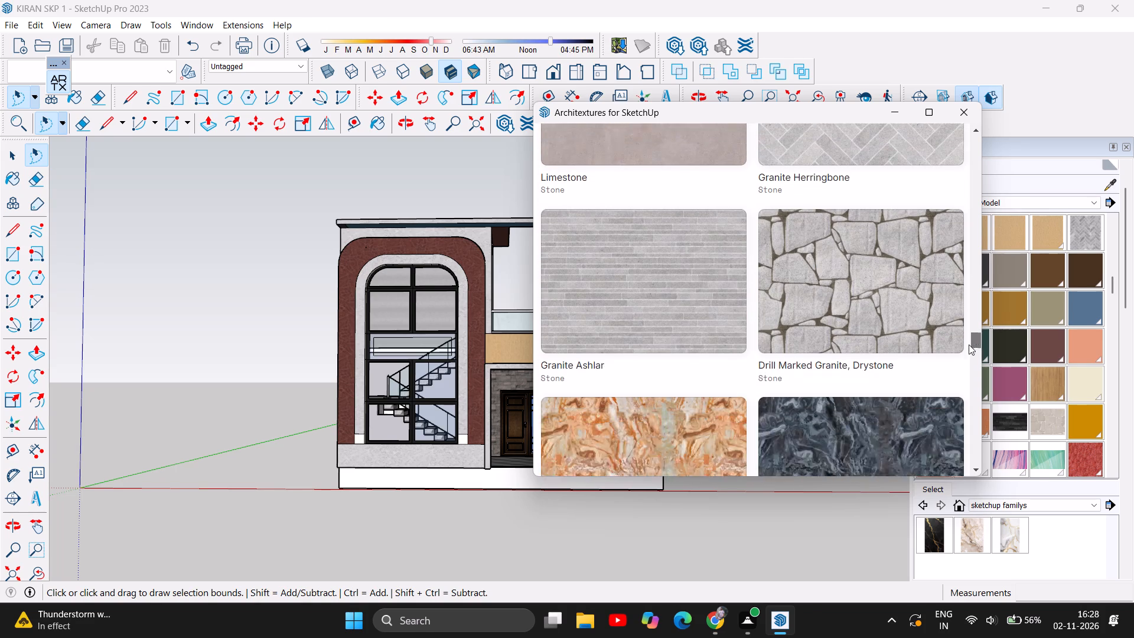
pyautogui.moveTo(969, 344); pyautogui.dragTo(973, 378)
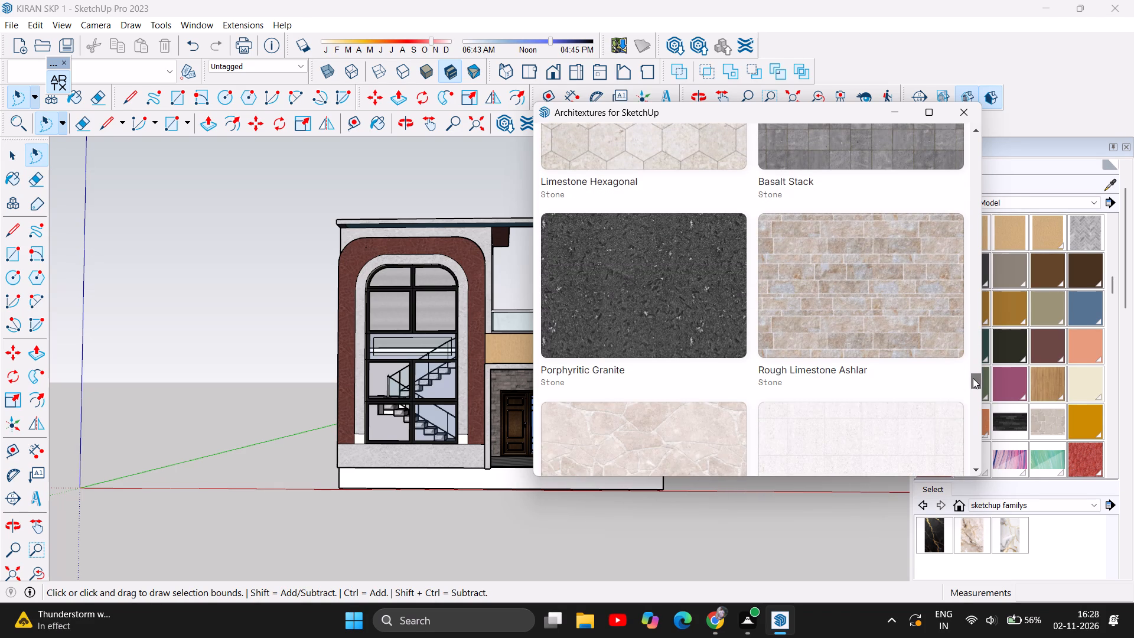
pyautogui.moveTo(973, 378); pyautogui.dragTo(976, 379)
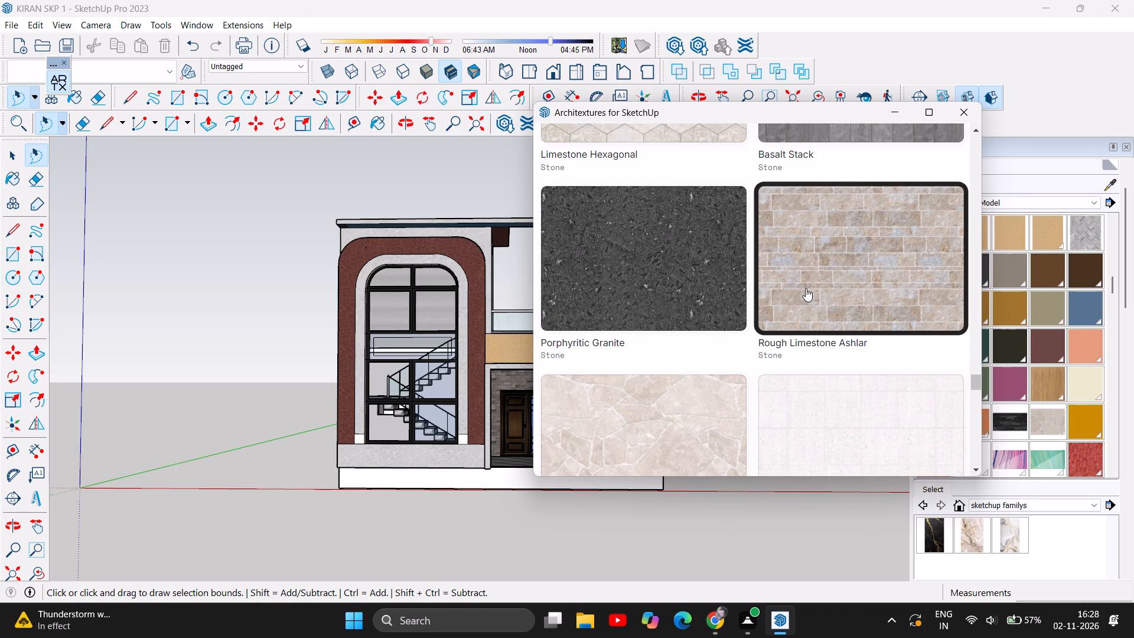
pyautogui.click(806, 288)
pyautogui.click(595, 454)
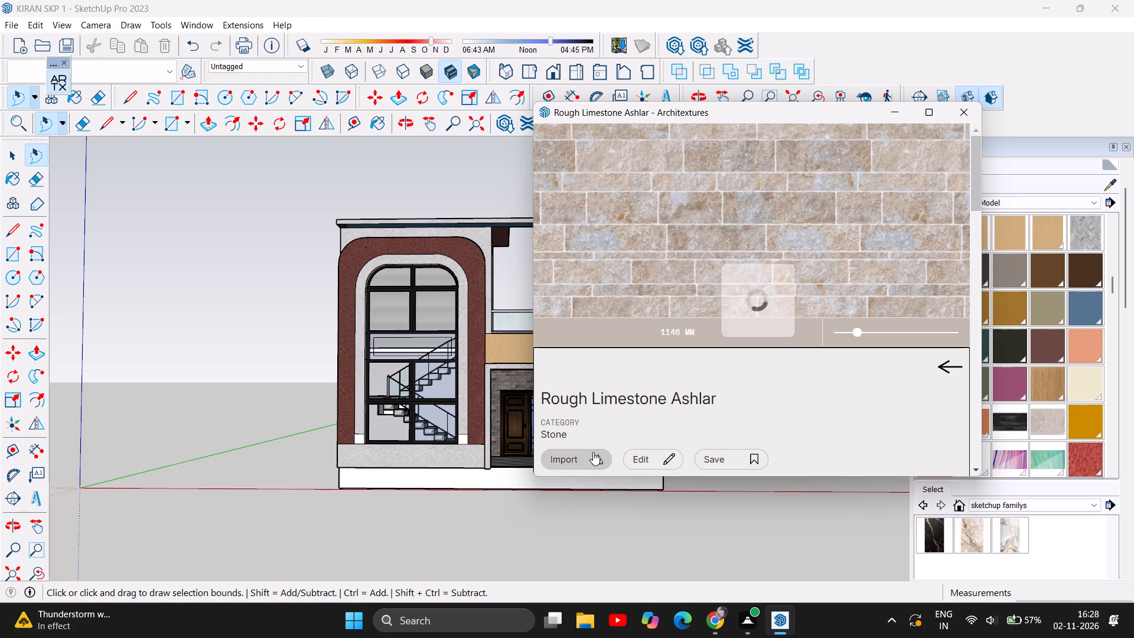
# Return to the stone library, find the Rough Limestone texture further on and import it into the model.
pyautogui.click(941, 366)
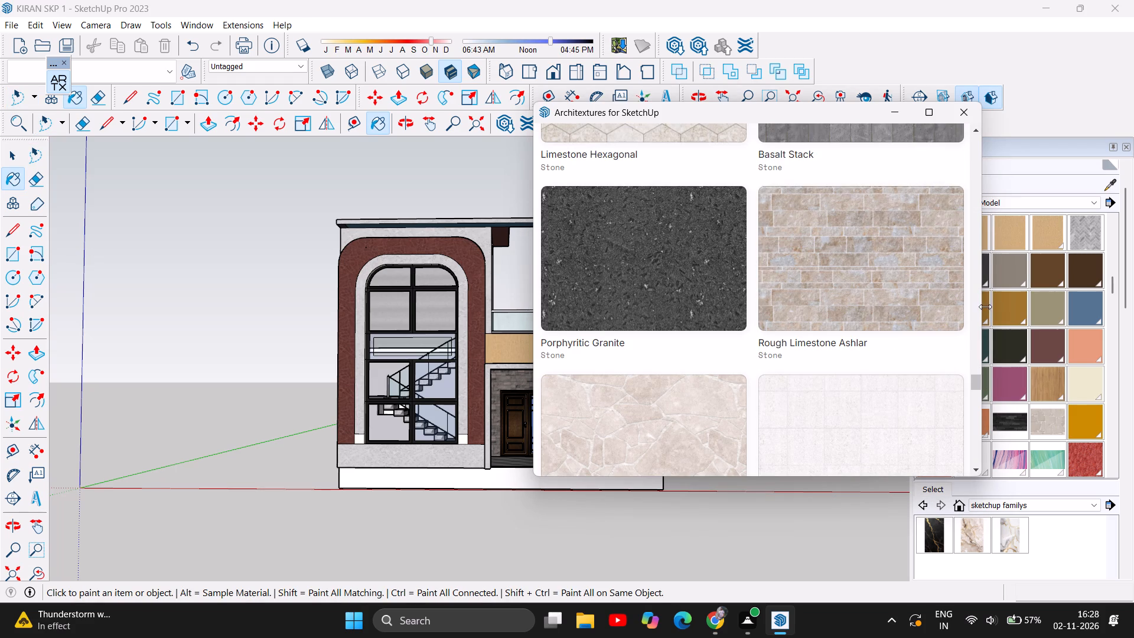
pyautogui.moveTo(976, 380); pyautogui.dragTo(975, 405)
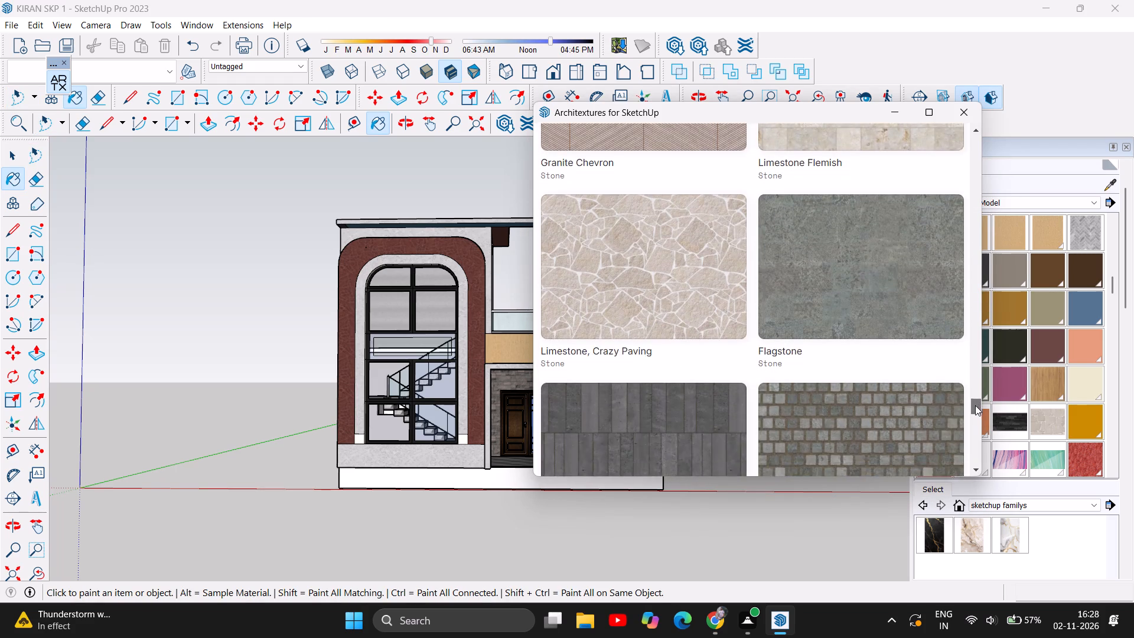
pyautogui.moveTo(975, 405); pyautogui.dragTo(977, 435)
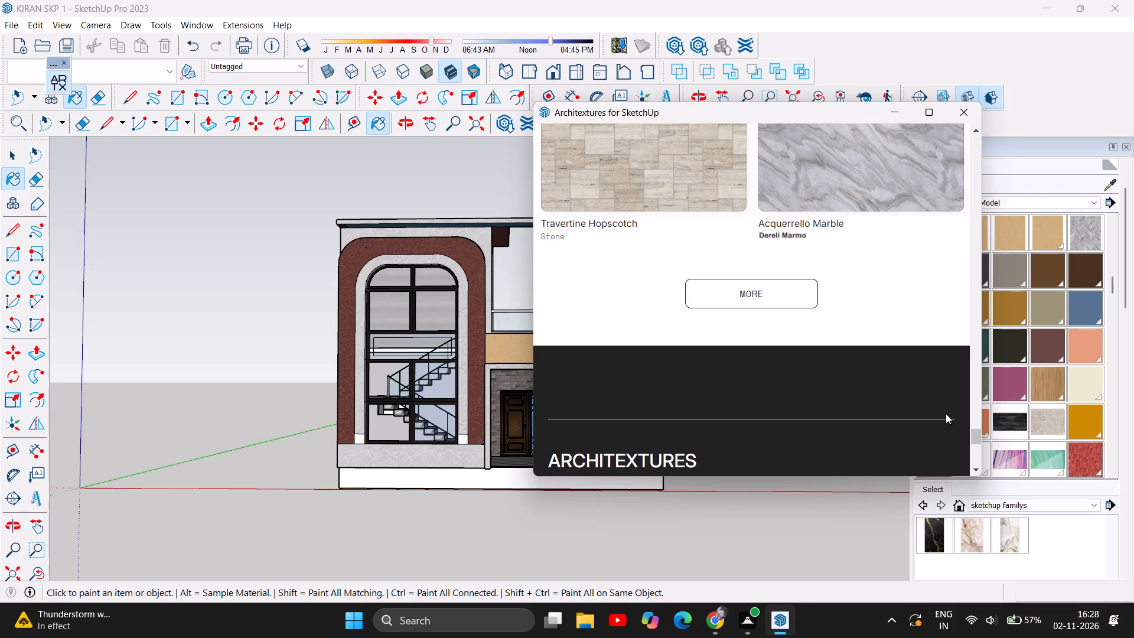
pyautogui.click(780, 294)
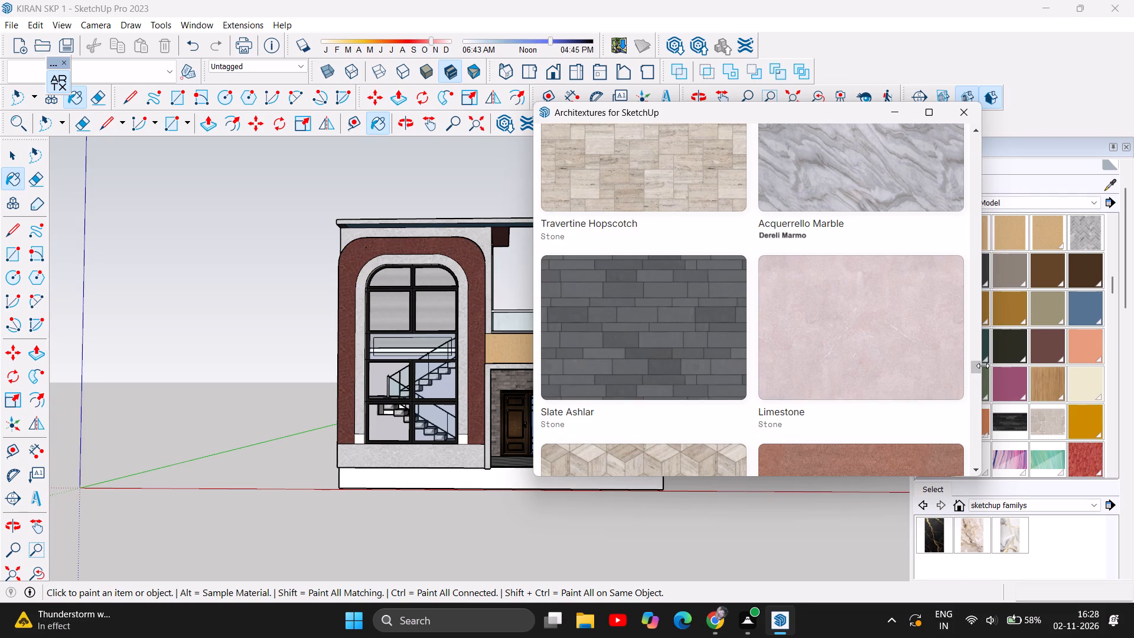
pyautogui.moveTo(977, 369); pyautogui.dragTo(971, 395)
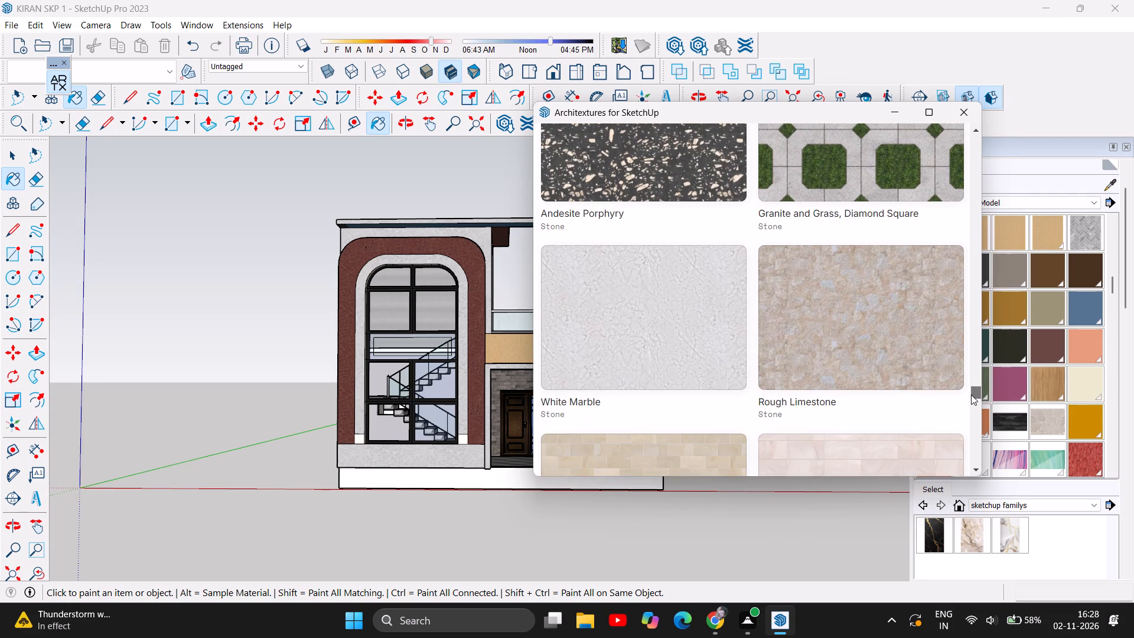
pyautogui.moveTo(971, 395); pyautogui.dragTo(971, 397)
pyautogui.click(861, 262)
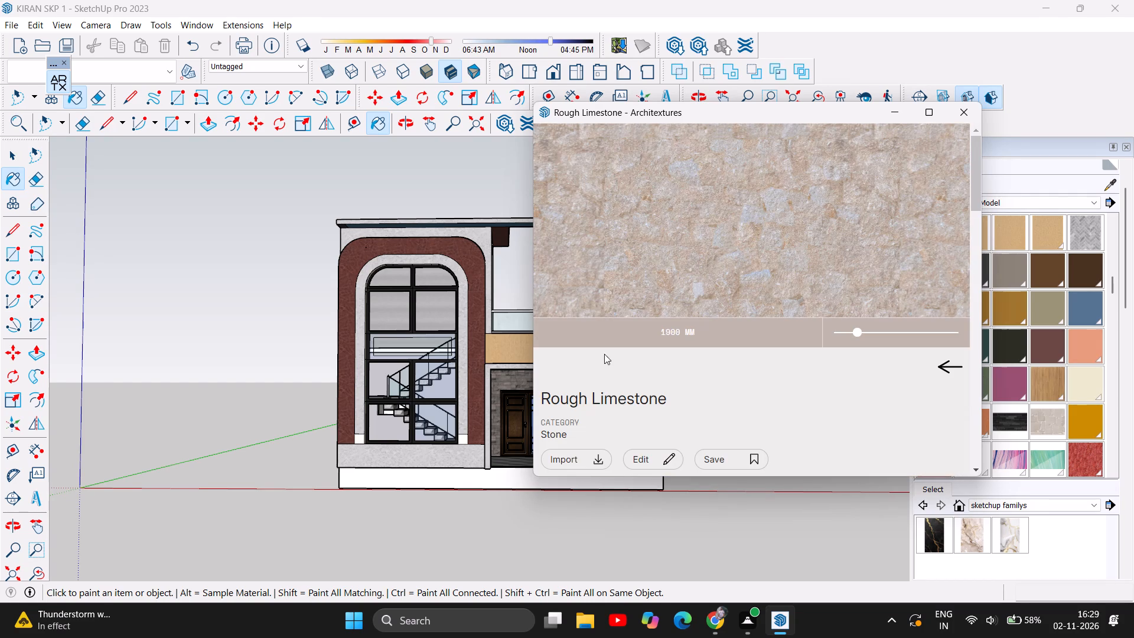
pyautogui.click(588, 455)
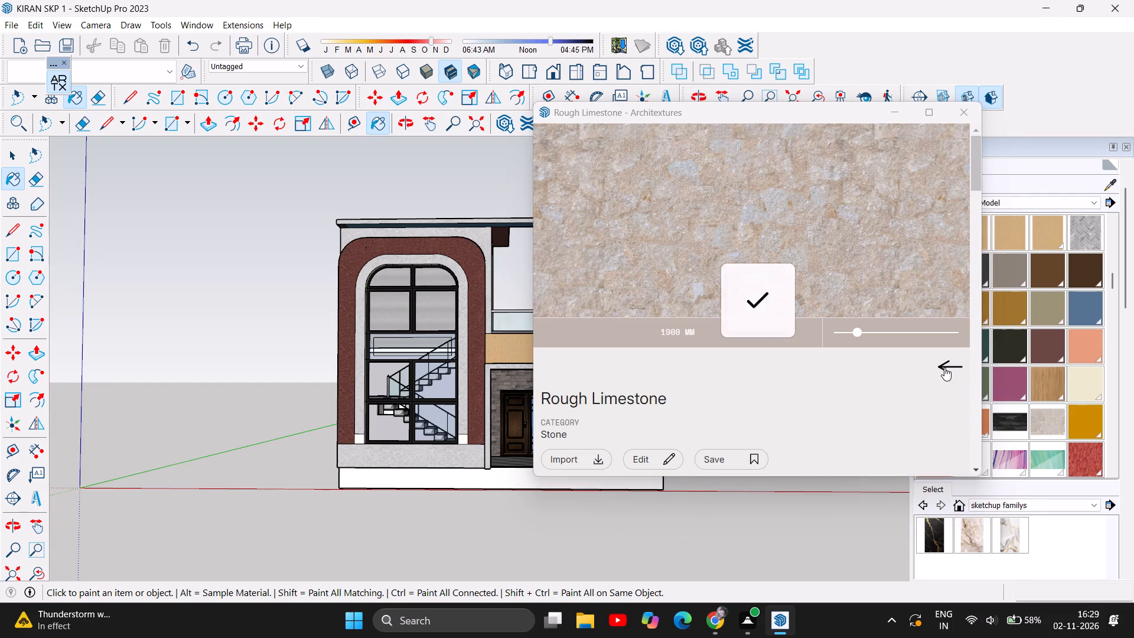
# Return to the stone library, find the Blonde Sandstone Staggered texture further on and import it into the model.
pyautogui.click(944, 367)
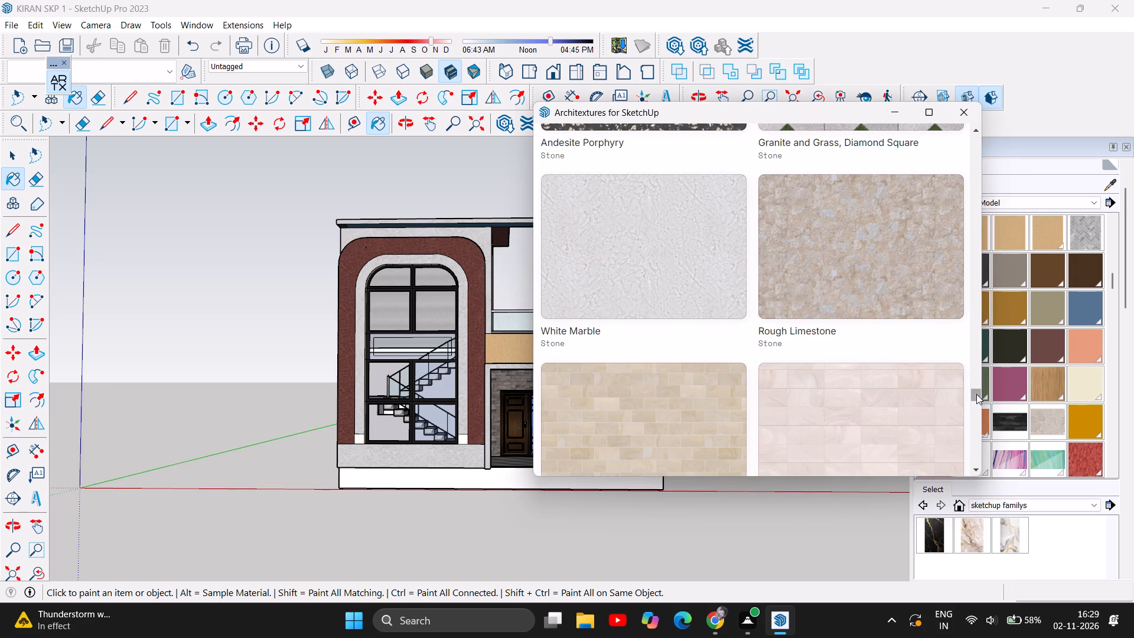
pyautogui.moveTo(977, 395); pyautogui.dragTo(971, 430)
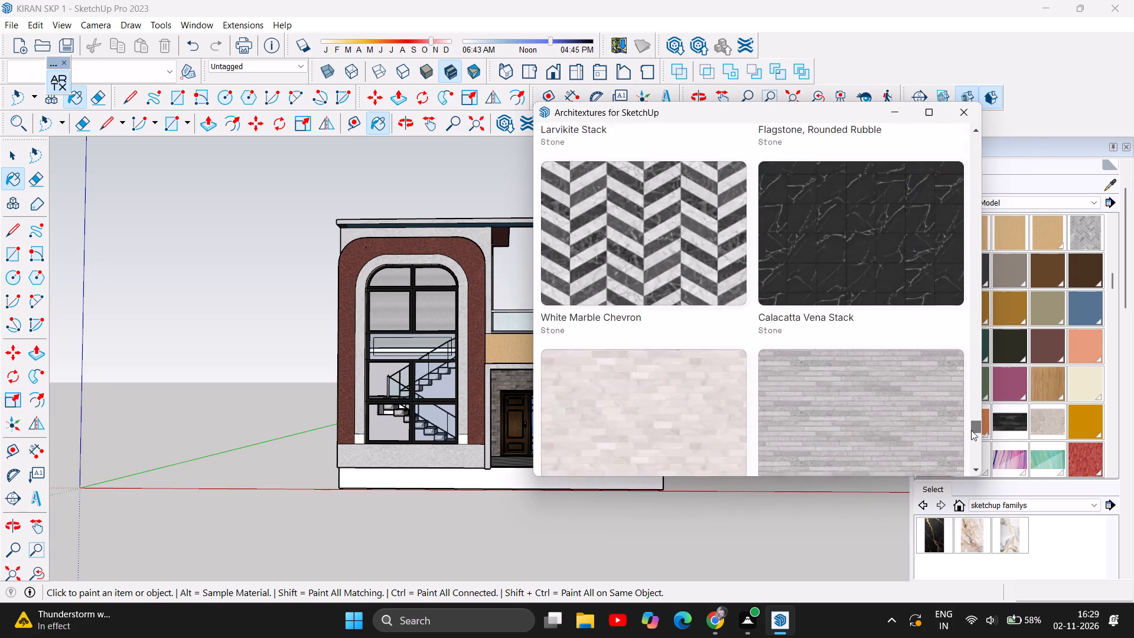
pyautogui.moveTo(971, 430); pyautogui.dragTo(971, 432)
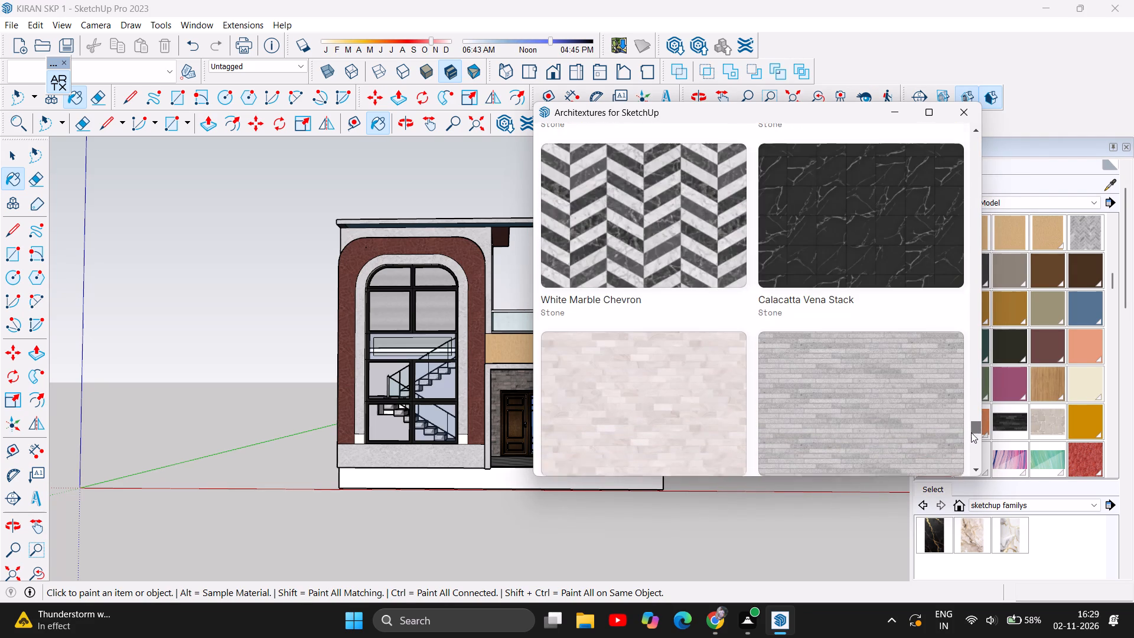
pyautogui.moveTo(971, 432); pyautogui.dragTo(971, 438)
pyautogui.click(612, 156)
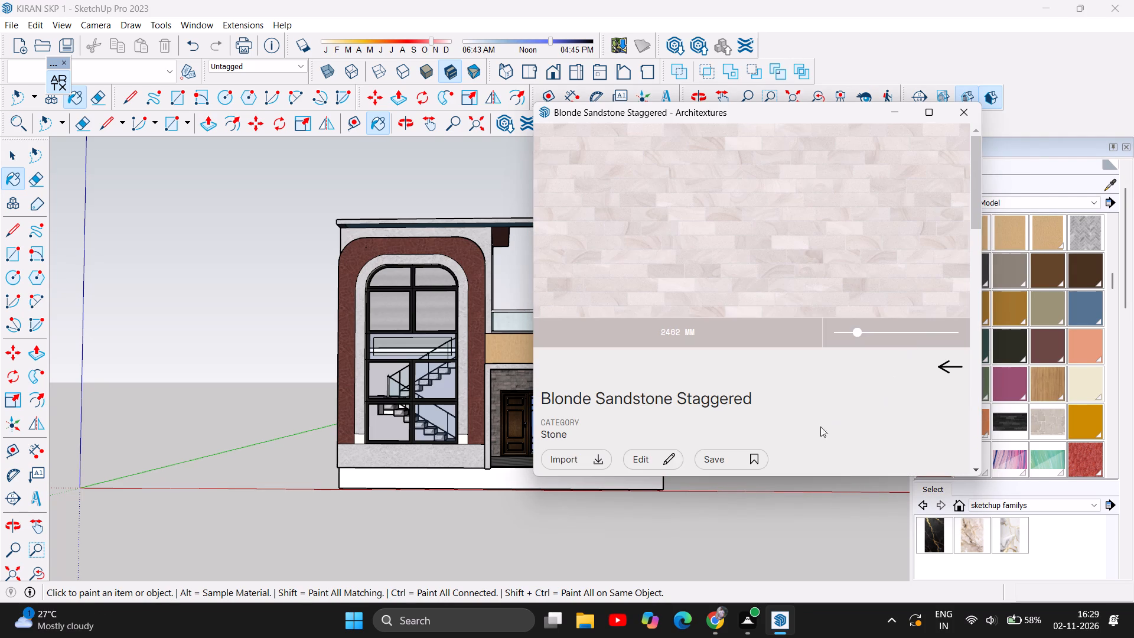
pyautogui.click(579, 458)
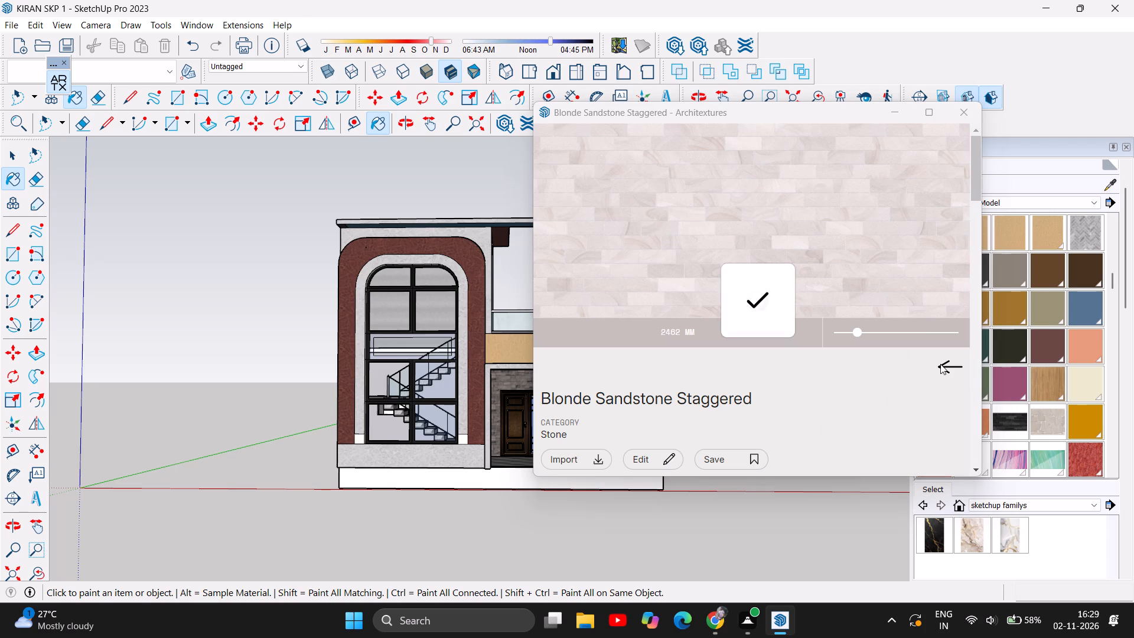
# Return to the stone library, load more textures, find the brown Rough Limestone Ashlar texture among them and import it into the model.
pyautogui.click(940, 364)
pyautogui.click(748, 456)
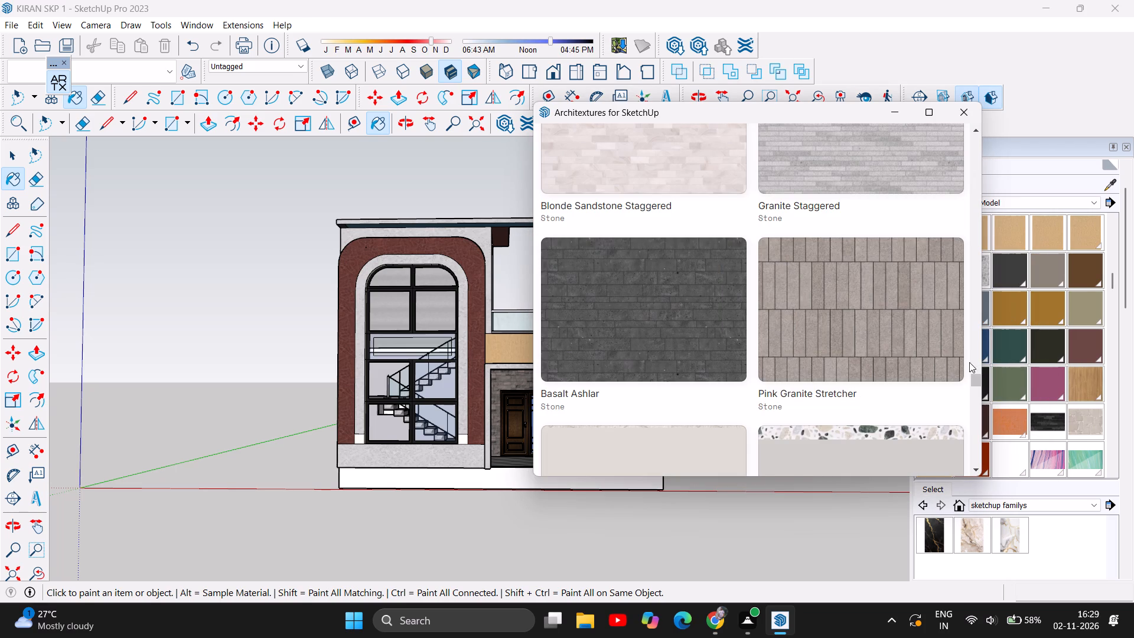
pyautogui.moveTo(973, 374); pyautogui.dragTo(969, 399)
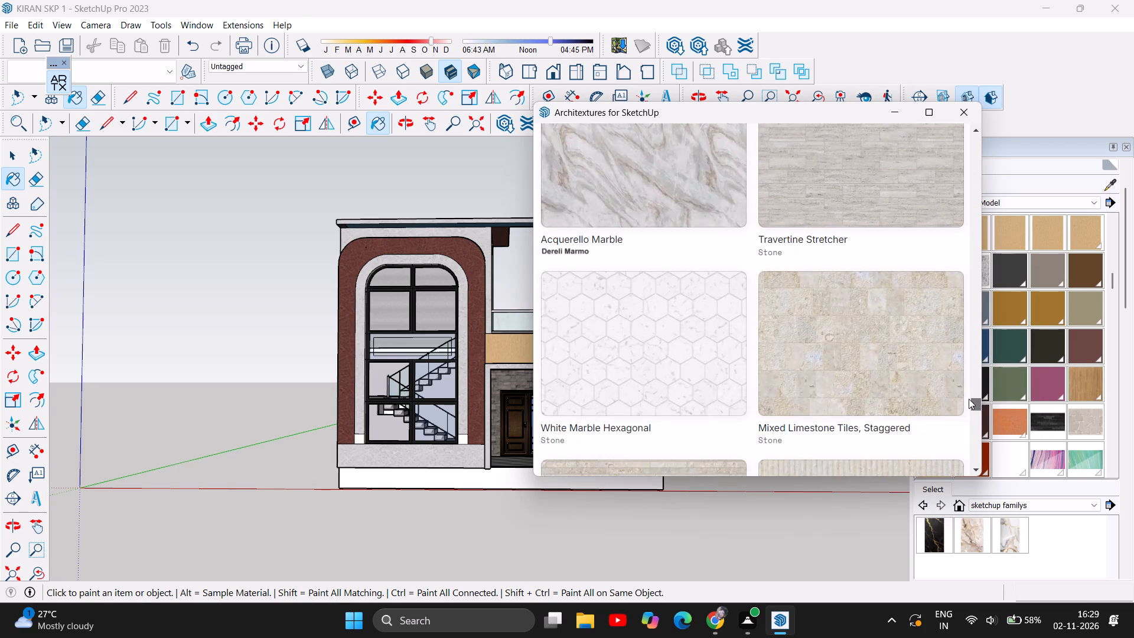
pyautogui.moveTo(969, 399); pyautogui.dragTo(972, 407)
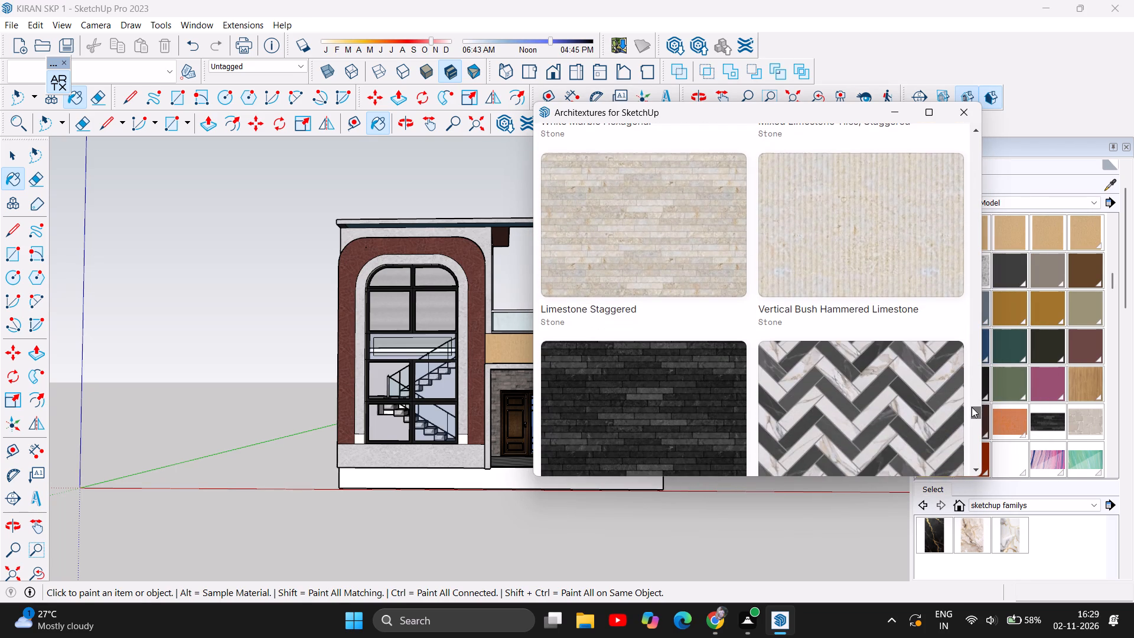
pyautogui.moveTo(972, 407); pyautogui.dragTo(973, 416)
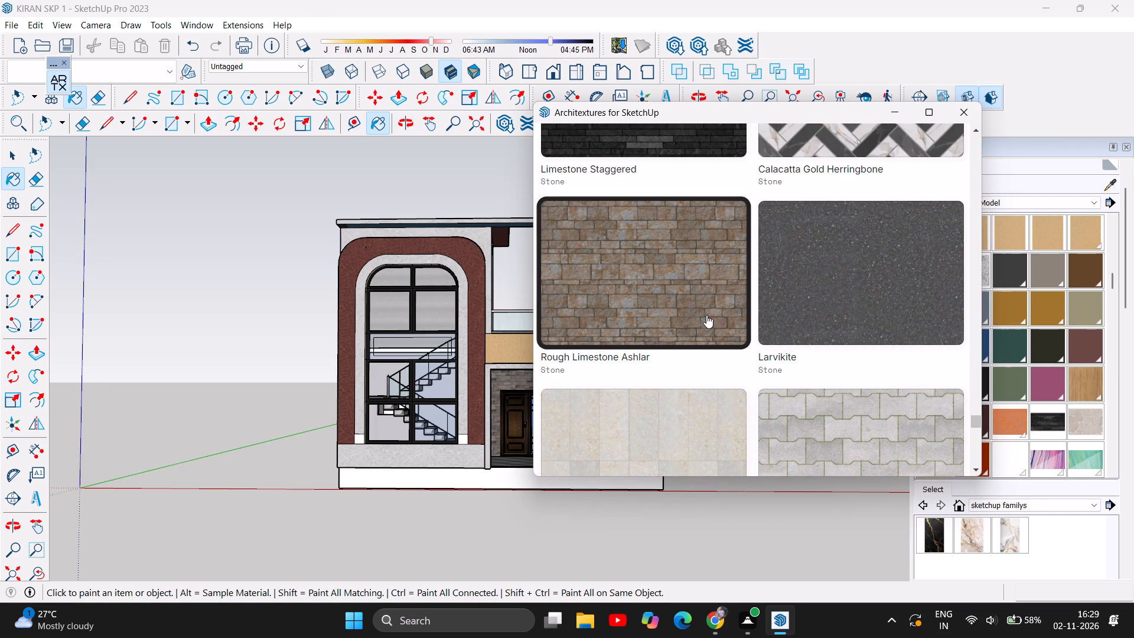
pyautogui.click(705, 314)
pyautogui.click(572, 460)
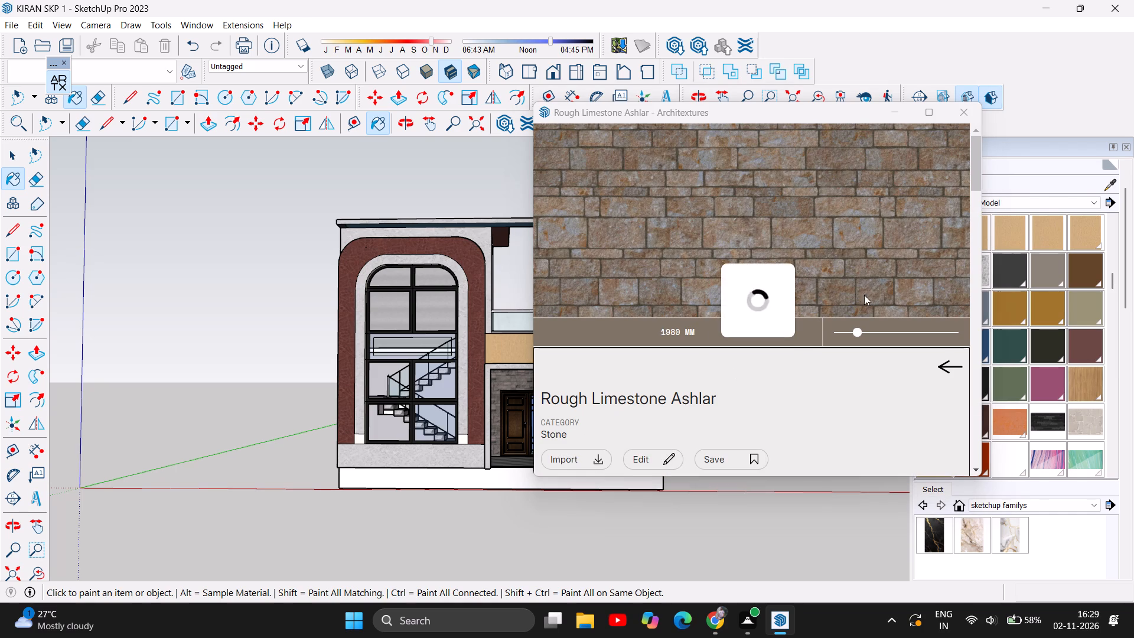
# Return to the stone library, load more textures, find the Limestone, Drystone texture and import it into the model.
pyautogui.click(944, 367)
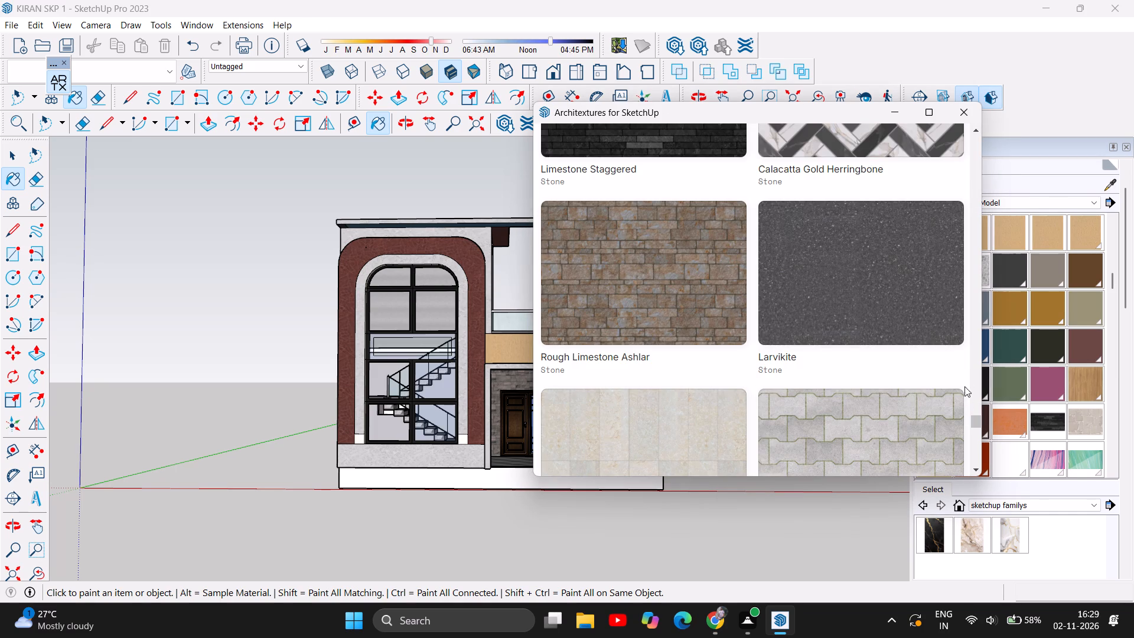
pyautogui.moveTo(973, 420); pyautogui.dragTo(973, 434)
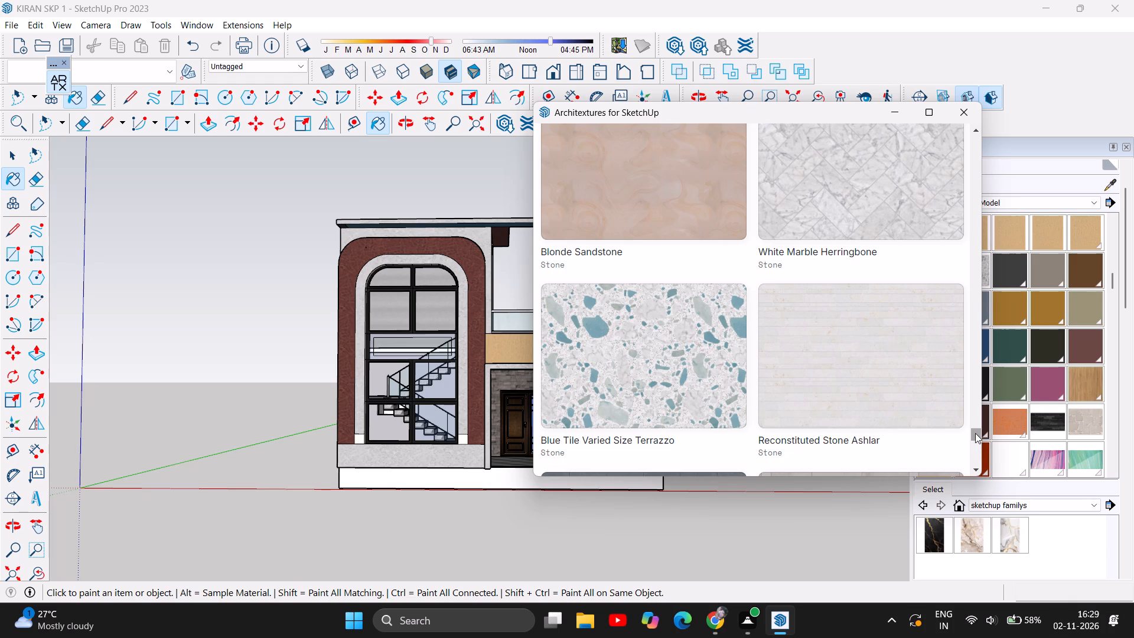
pyautogui.moveTo(975, 433); pyautogui.dragTo(974, 441)
pyautogui.click(791, 439)
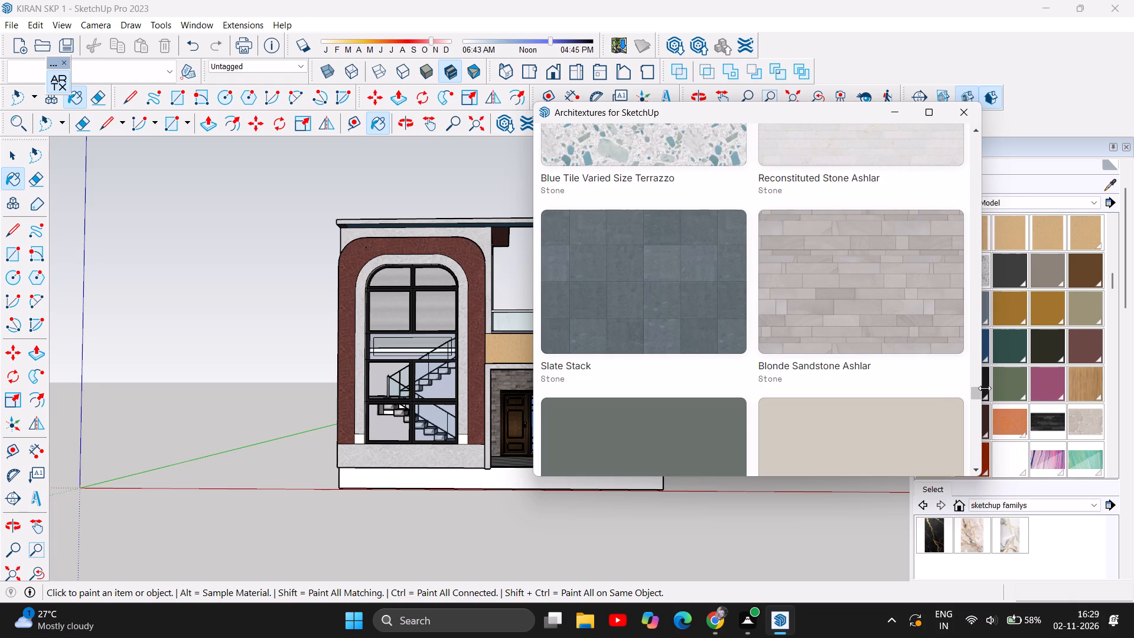
pyautogui.moveTo(973, 393); pyautogui.dragTo(973, 401)
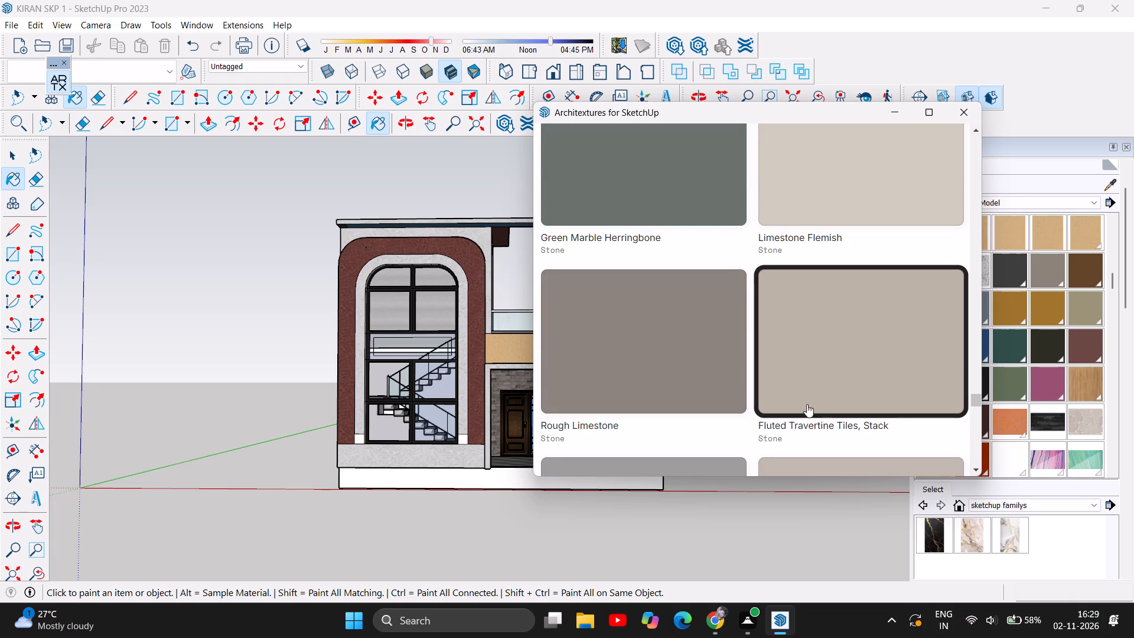
pyautogui.scroll(1, 935, 367)
pyautogui.scroll(-1, 871, 343)
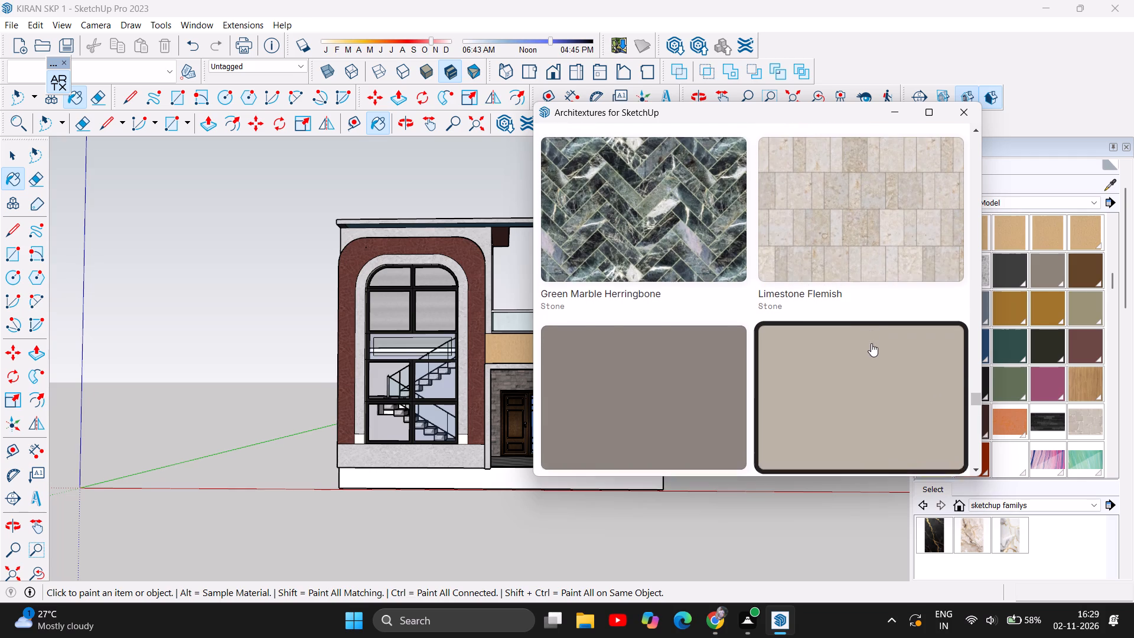
pyautogui.scroll(5, 874, 336)
pyautogui.scroll(-1, 874, 321)
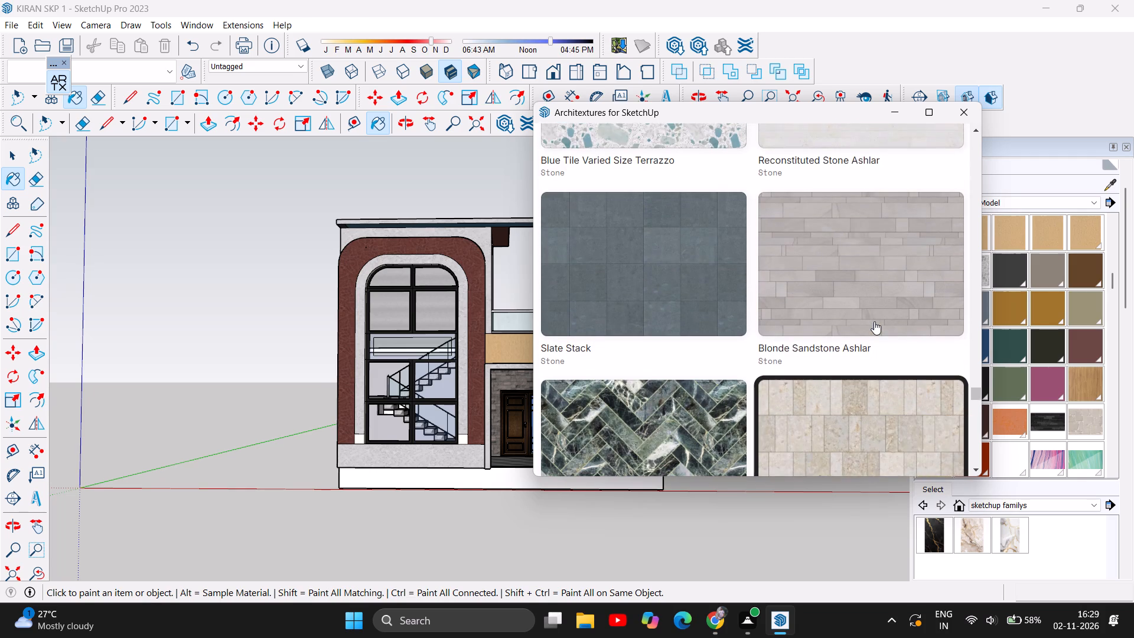
pyautogui.scroll(-5, 874, 321)
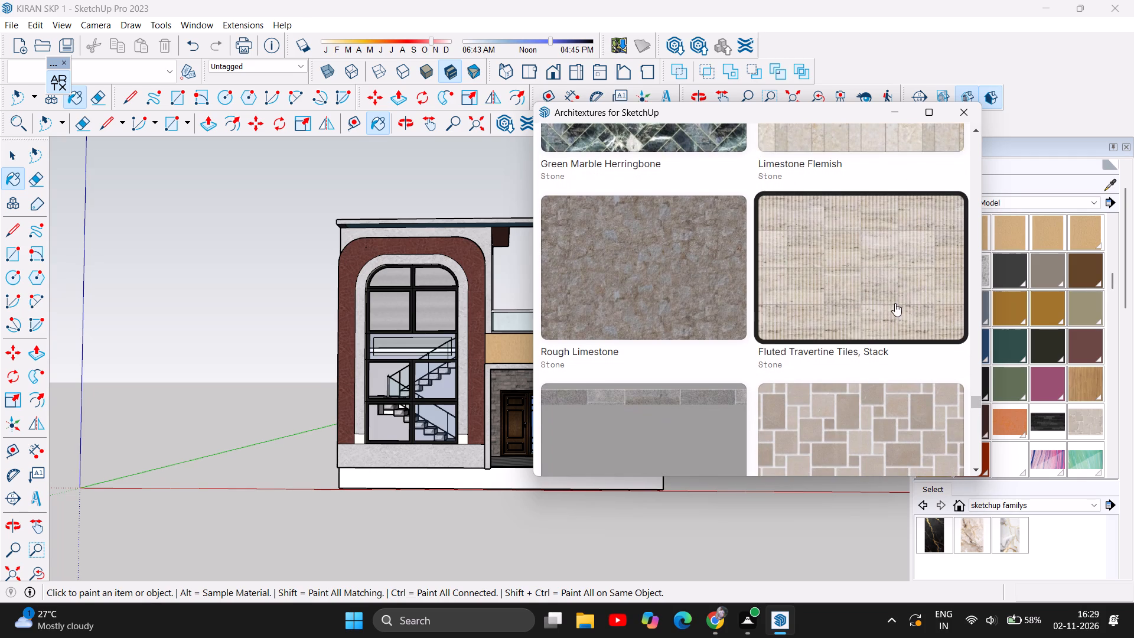
pyautogui.scroll(-6, 895, 303)
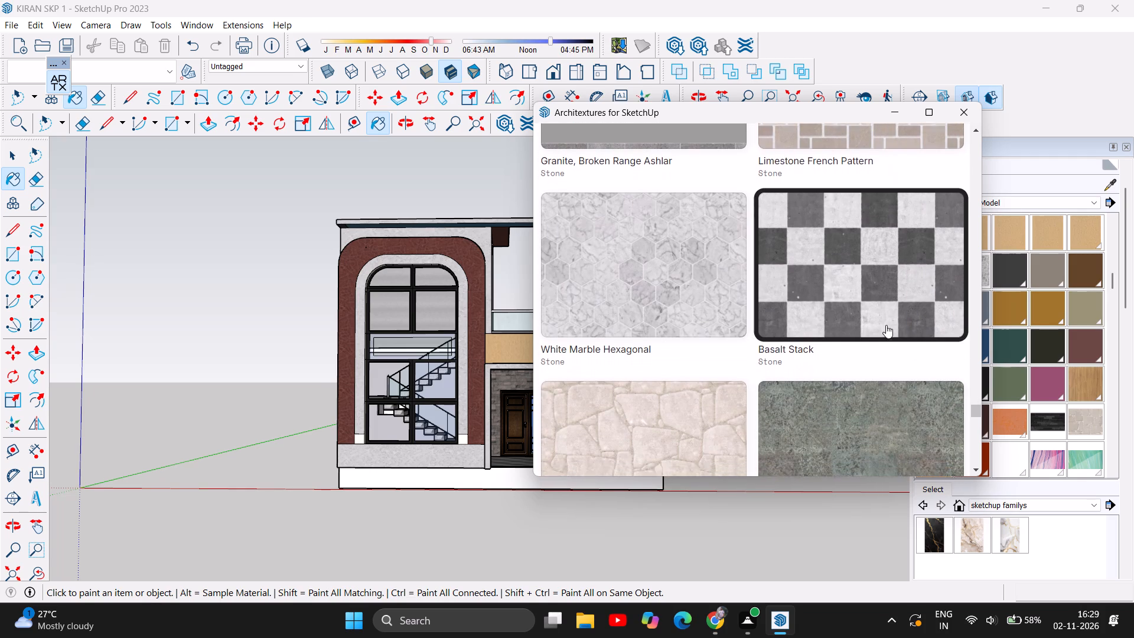
pyautogui.scroll(-2, 886, 325)
pyautogui.click(664, 287)
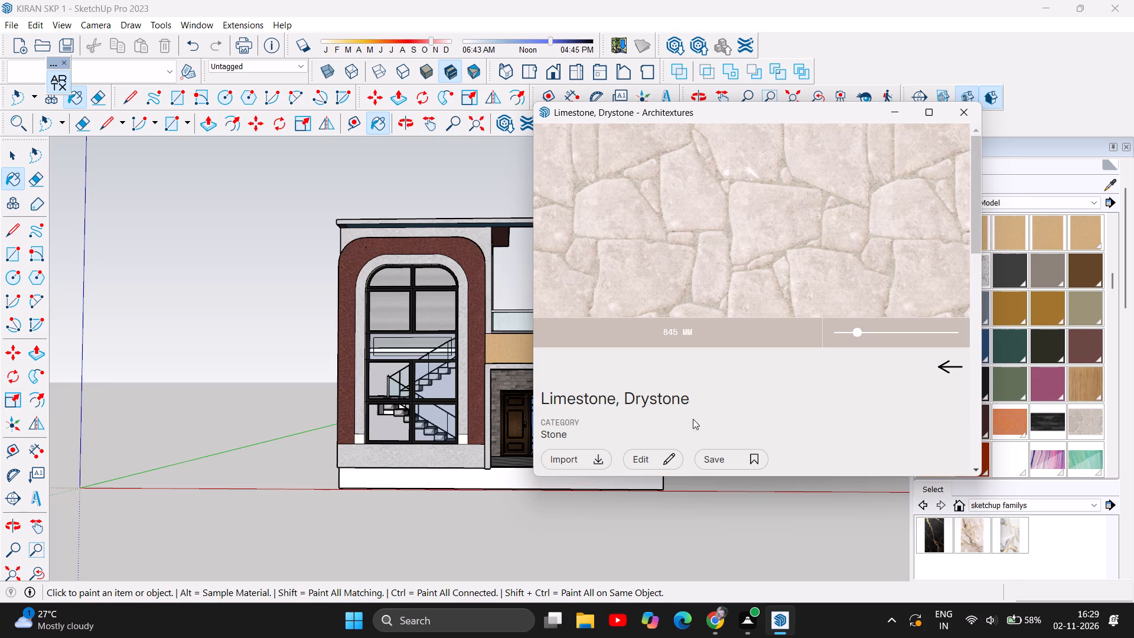
pyautogui.click(588, 455)
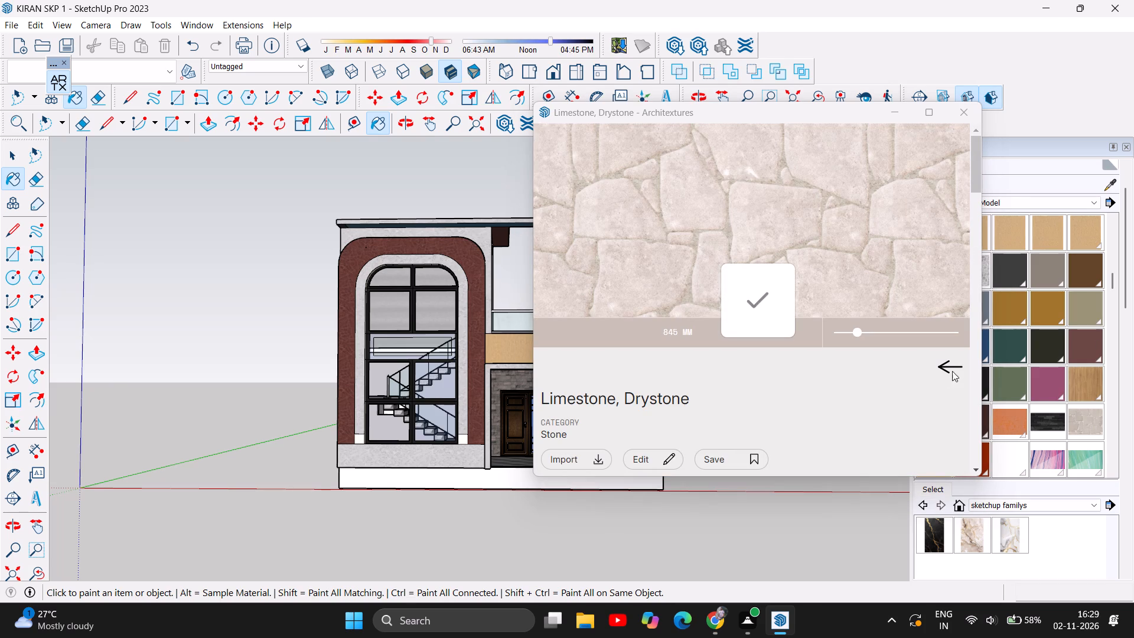
# Return to the stone library, load more textures, and import the Porphyritic Granite Herringbone texture into the model.
pyautogui.click(943, 368)
pyautogui.scroll(-4, 865, 376)
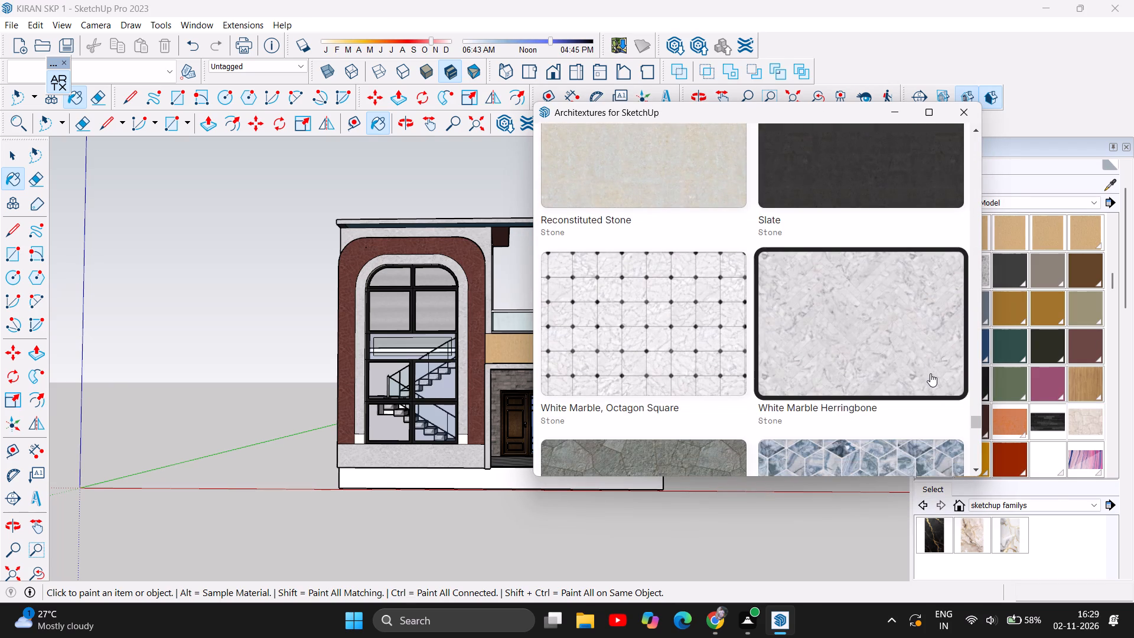
pyautogui.scroll(-6, 924, 375)
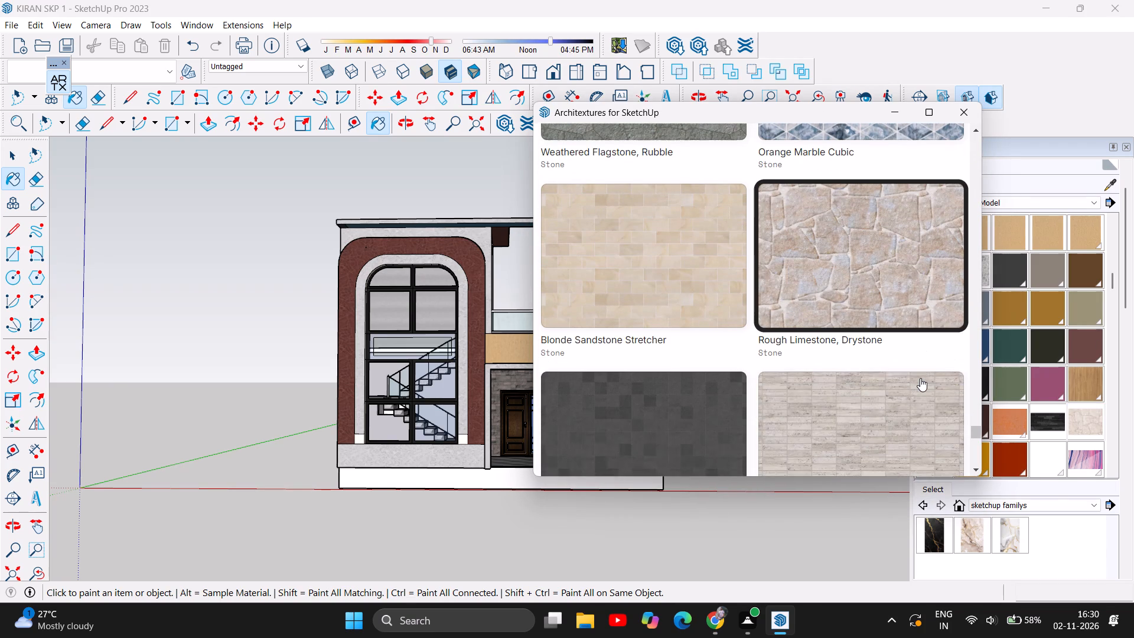
pyautogui.scroll(-5, 920, 378)
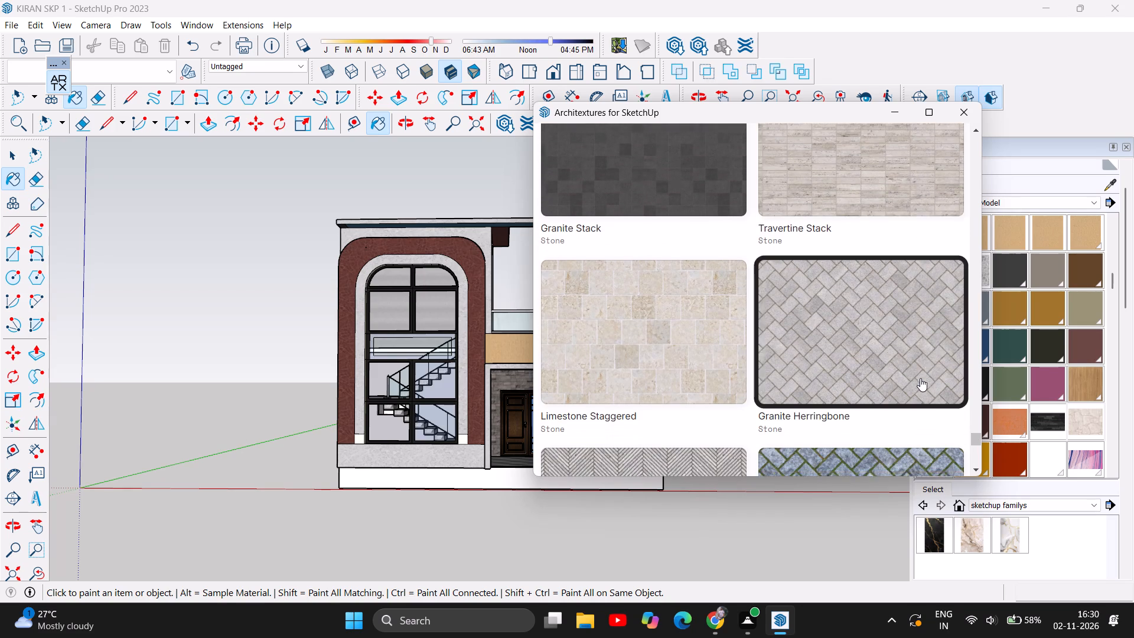
pyautogui.scroll(-3, 920, 378)
pyautogui.click(797, 383)
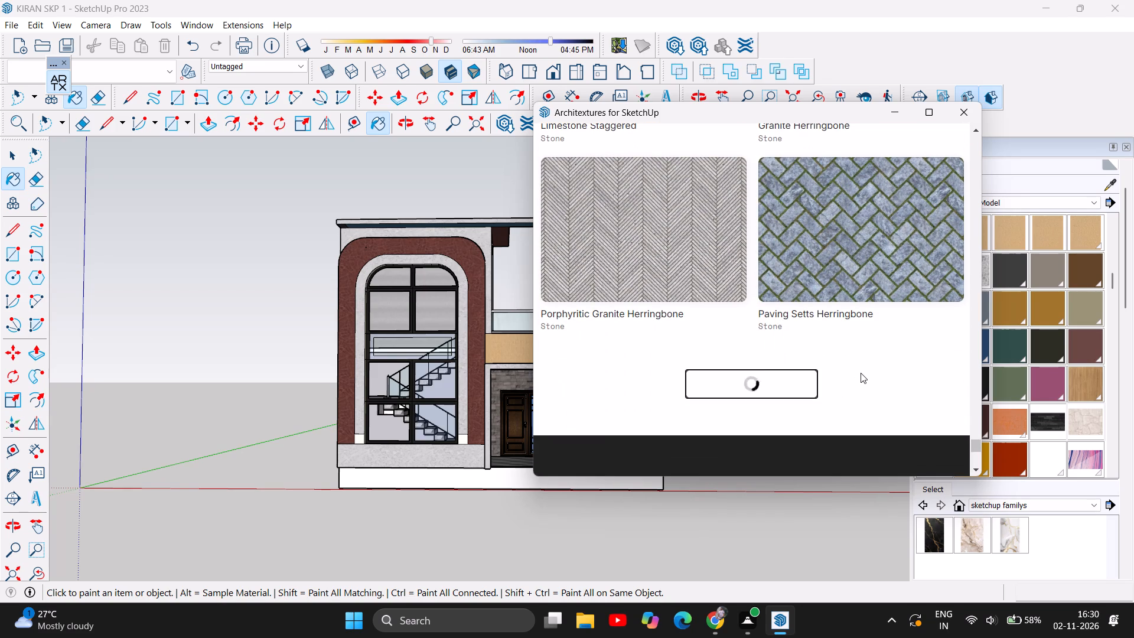
pyautogui.scroll(-1, 869, 371)
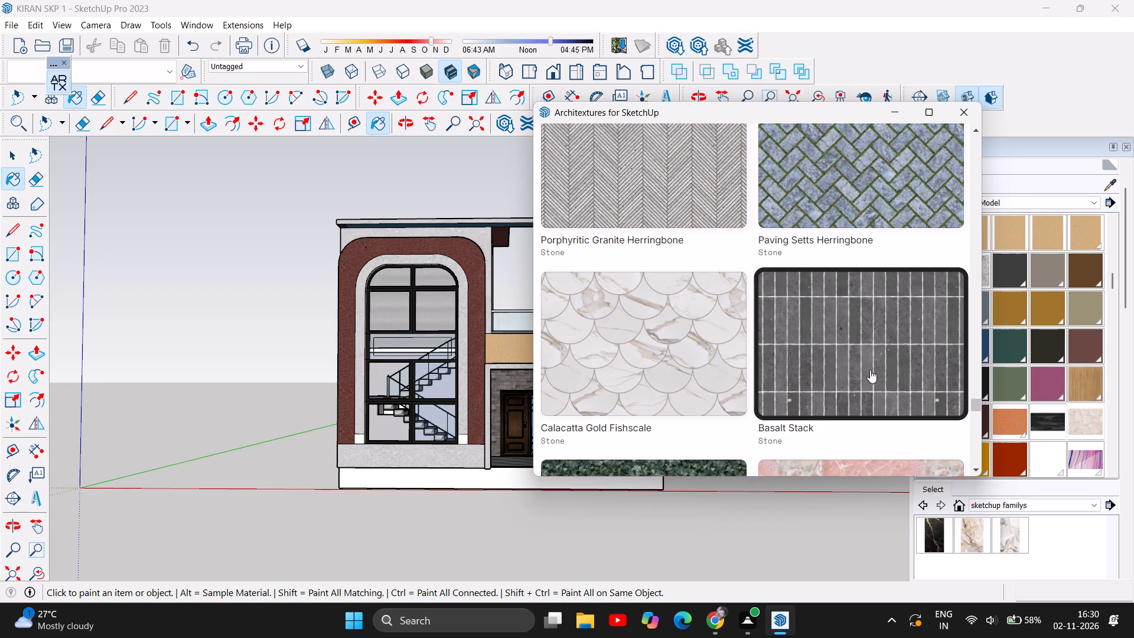
pyautogui.click(628, 179)
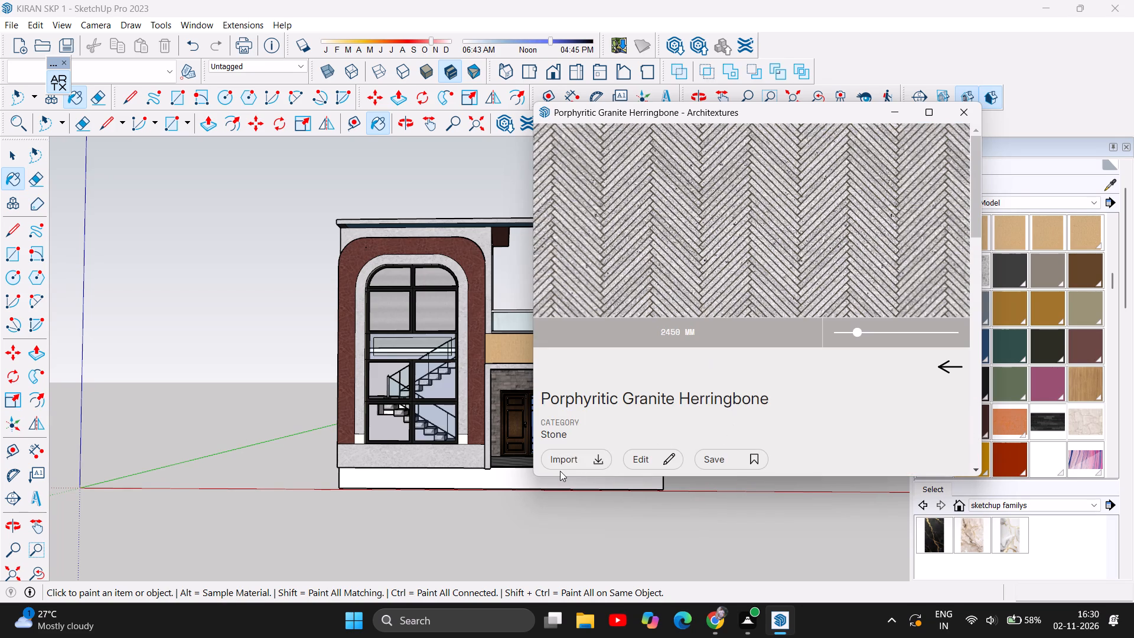
pyautogui.click(572, 457)
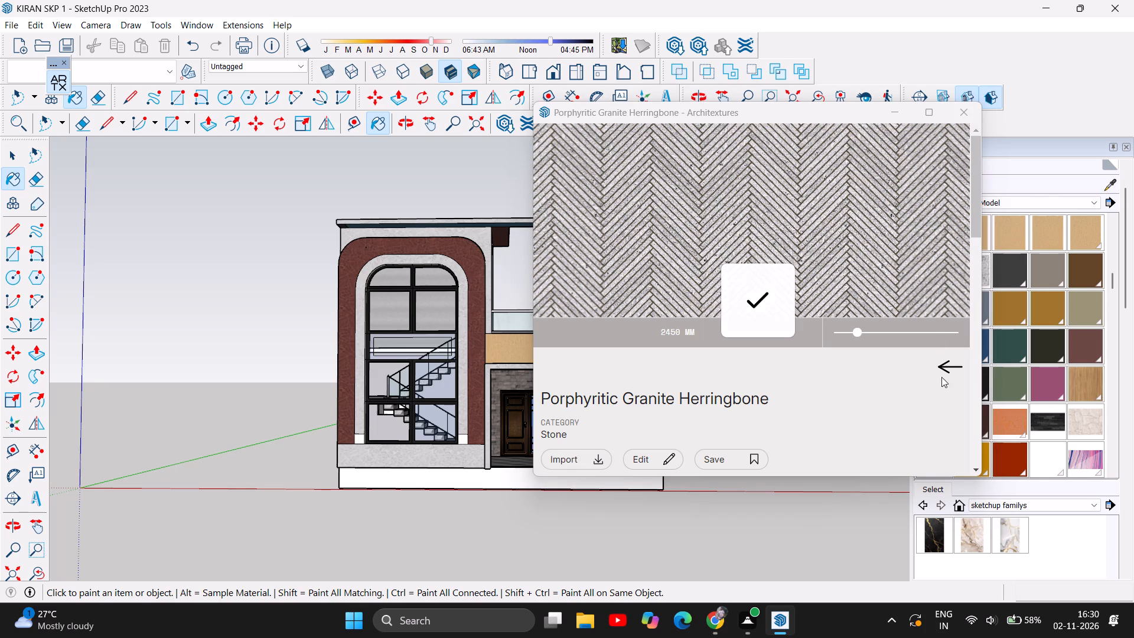
# Return to the stone library, find the plain yellow Sandstone texture further on and import it into the model.
pyautogui.click(946, 367)
pyautogui.scroll(-2, 850, 382)
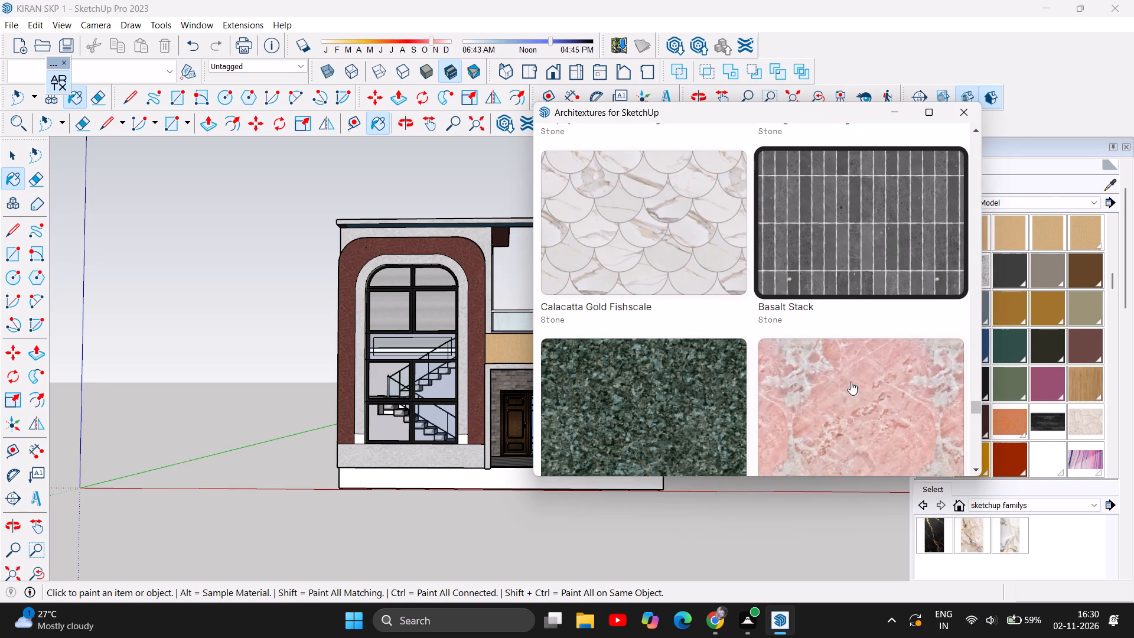
pyautogui.scroll(-6, 850, 382)
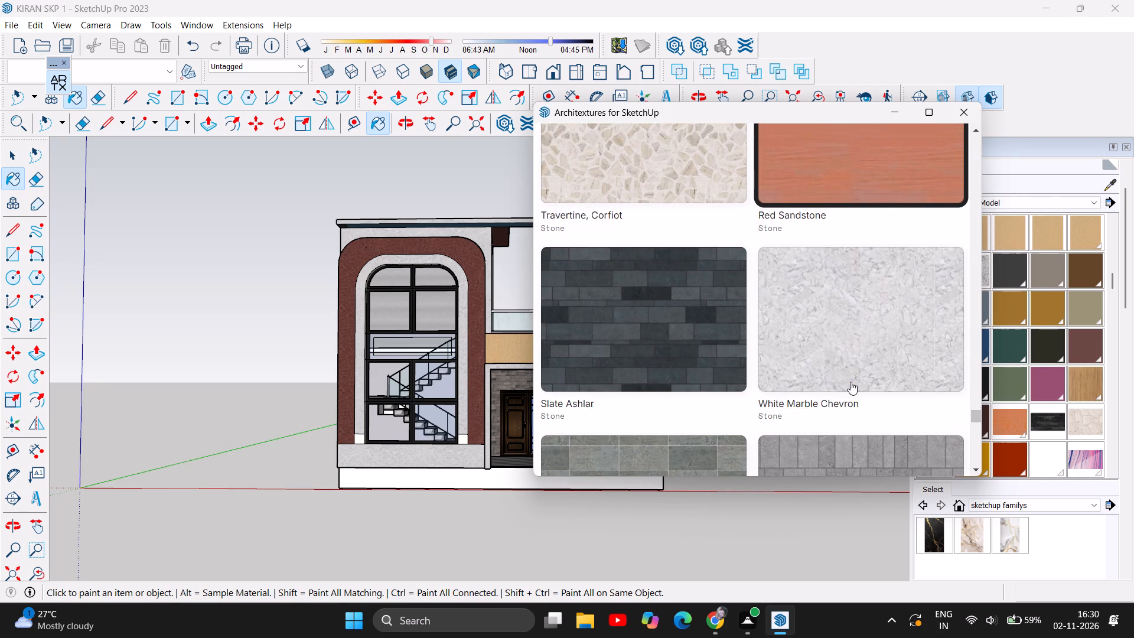
pyautogui.scroll(-6, 850, 382)
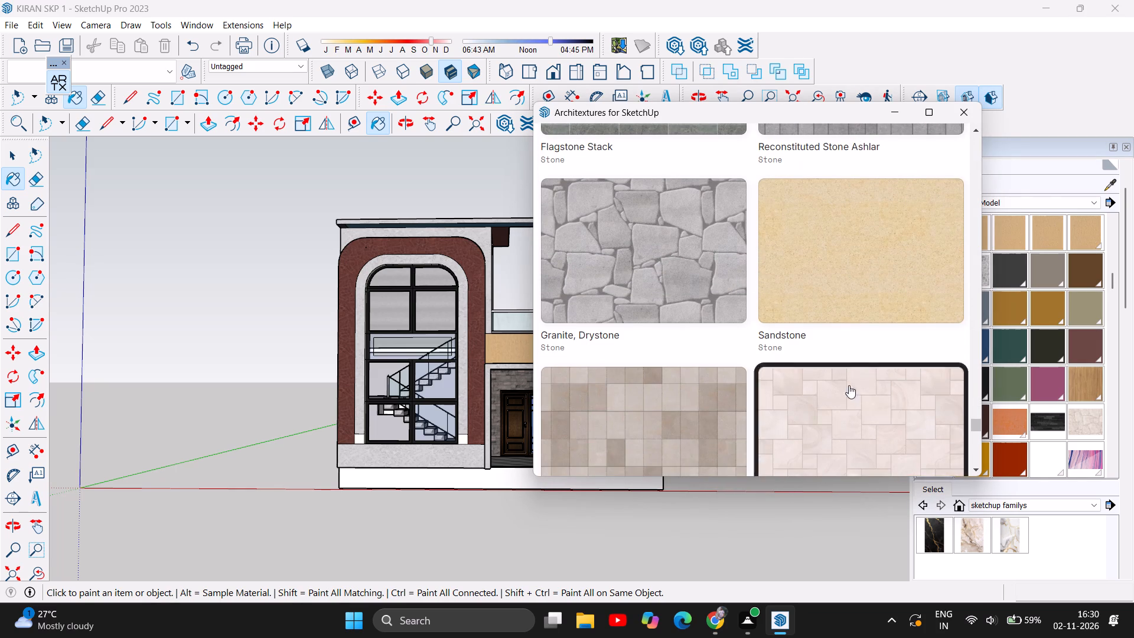
pyautogui.click(882, 321)
pyautogui.click(578, 460)
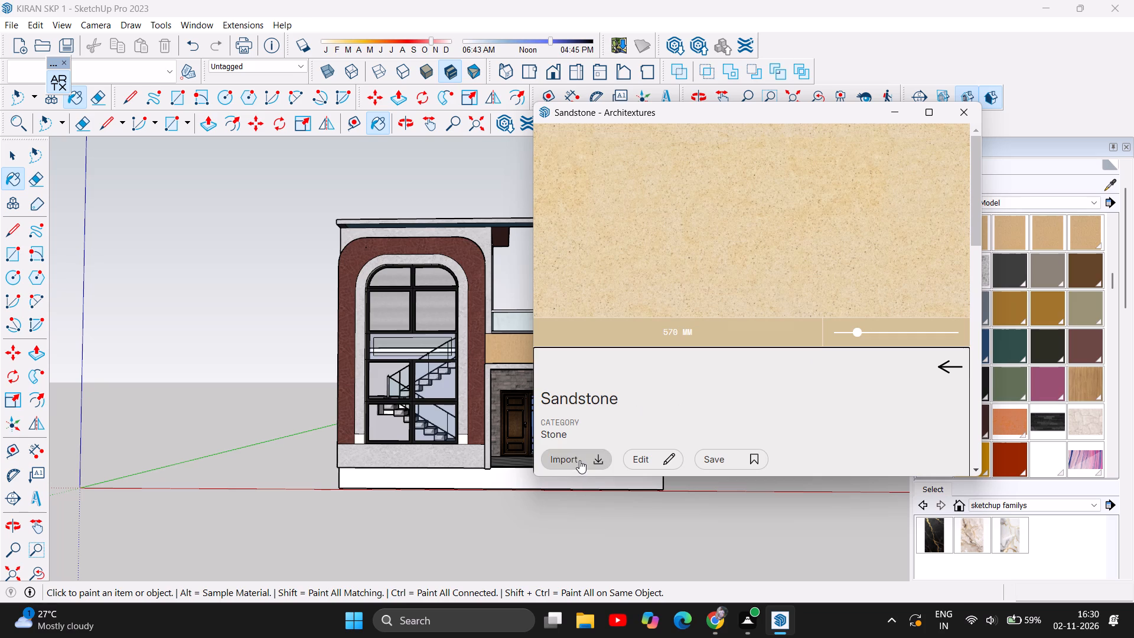
# Return to the stone library, load two more batches of textures, find the Red Sandstone Ashlar texture and import it into the model.
pyautogui.click(948, 368)
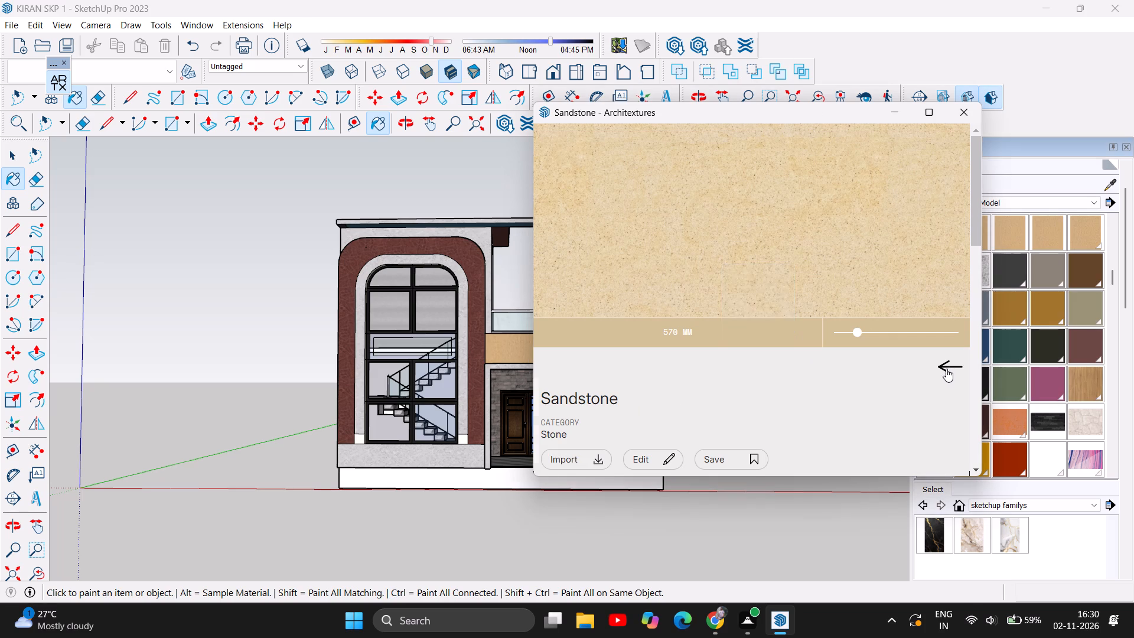
pyautogui.scroll(-7, 825, 366)
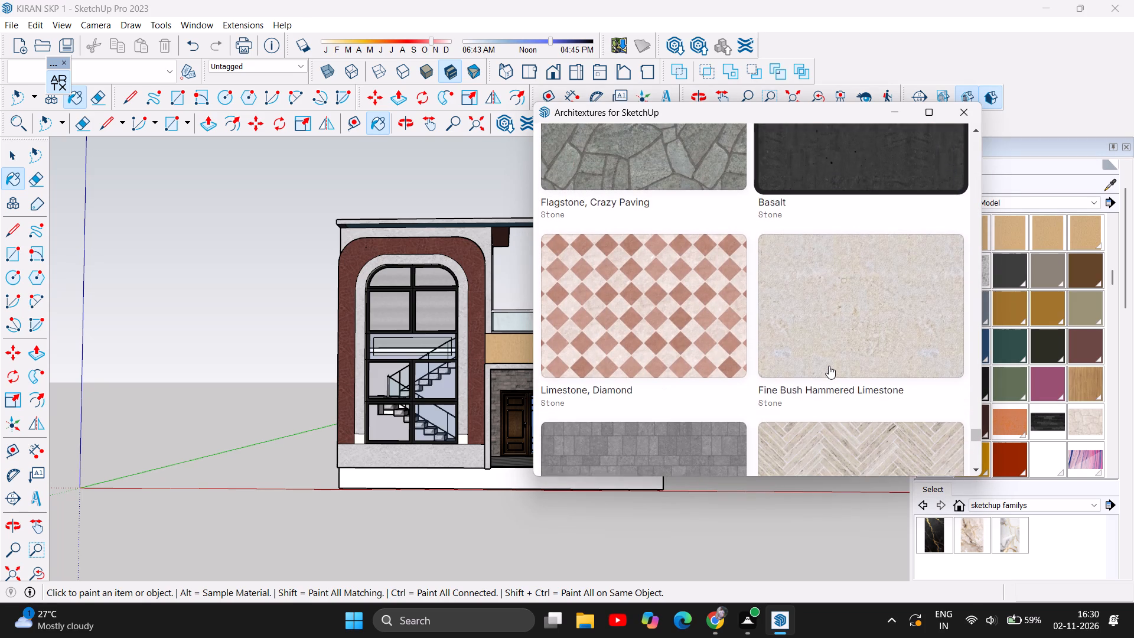
pyautogui.scroll(-5, 829, 366)
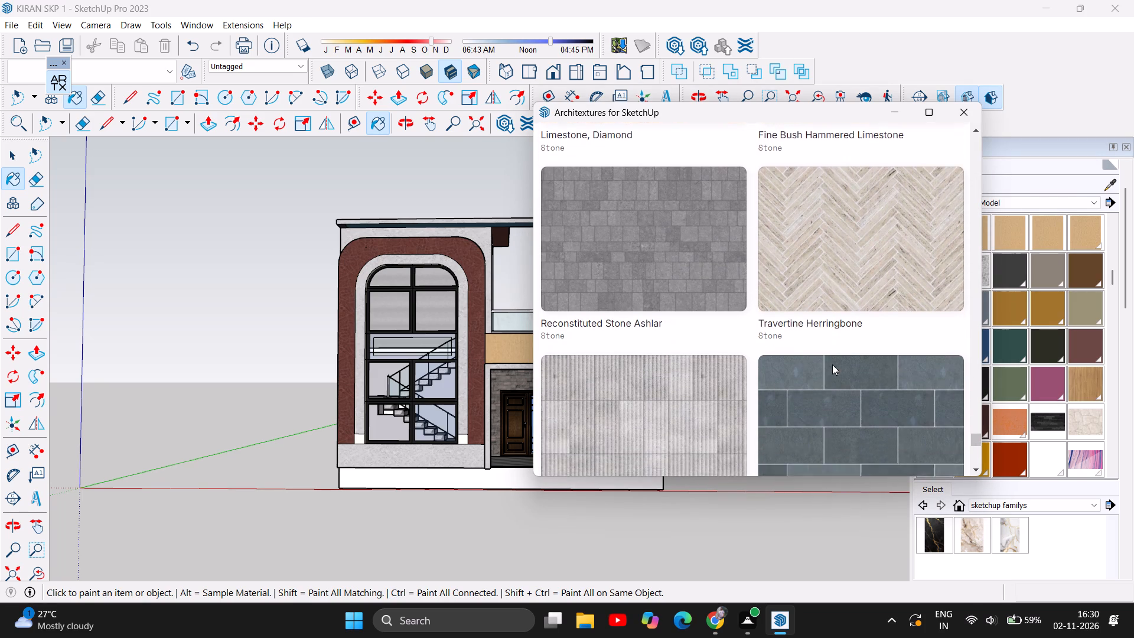
pyautogui.scroll(-3, 832, 364)
pyautogui.click(780, 419)
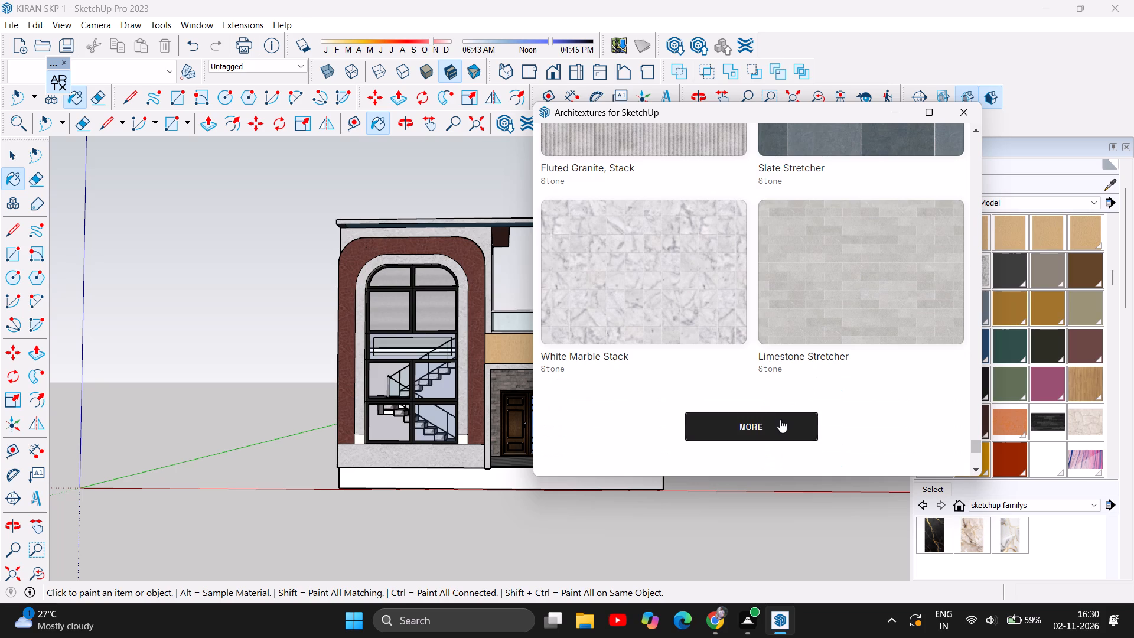
pyautogui.scroll(-16, 818, 385)
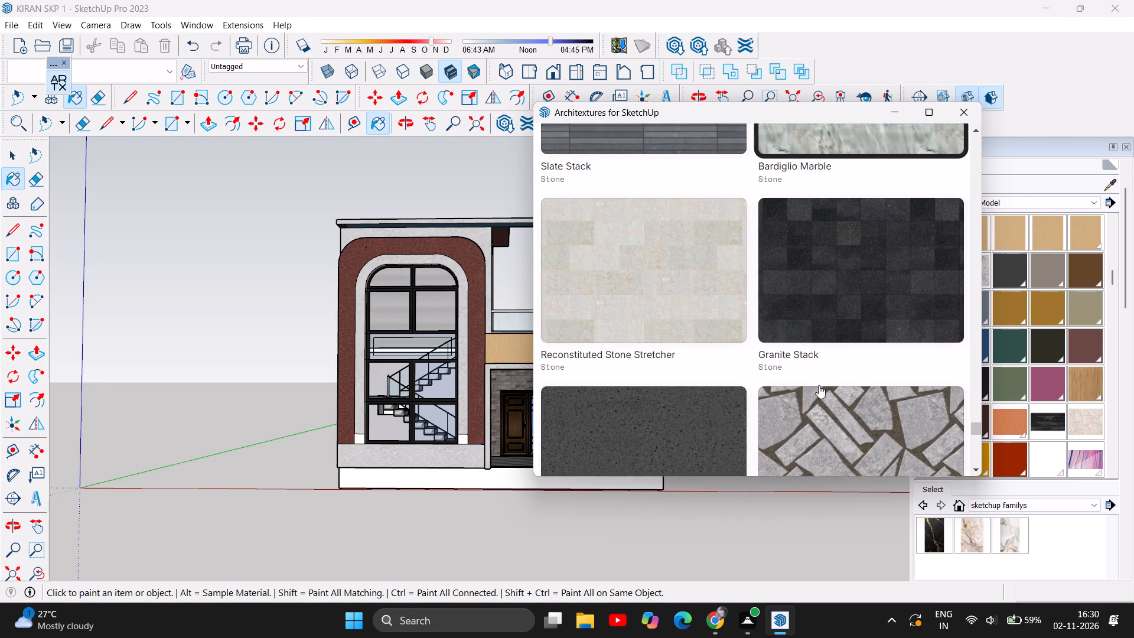
pyautogui.scroll(-10, 819, 385)
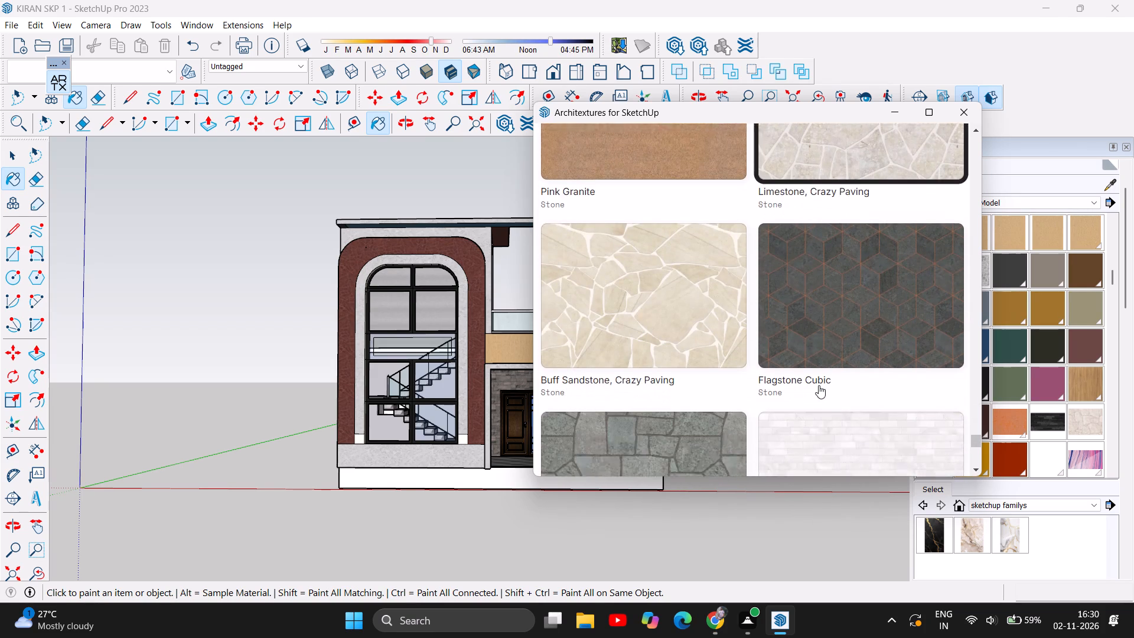
pyautogui.scroll(-8, 819, 385)
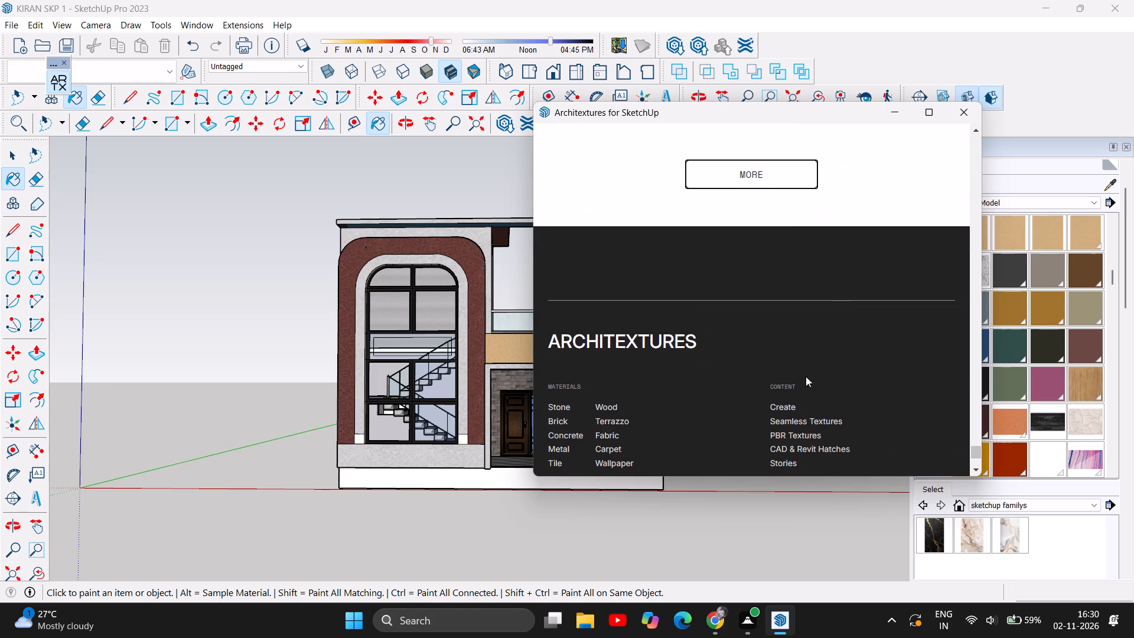
pyautogui.click(776, 183)
pyautogui.scroll(3, 853, 230)
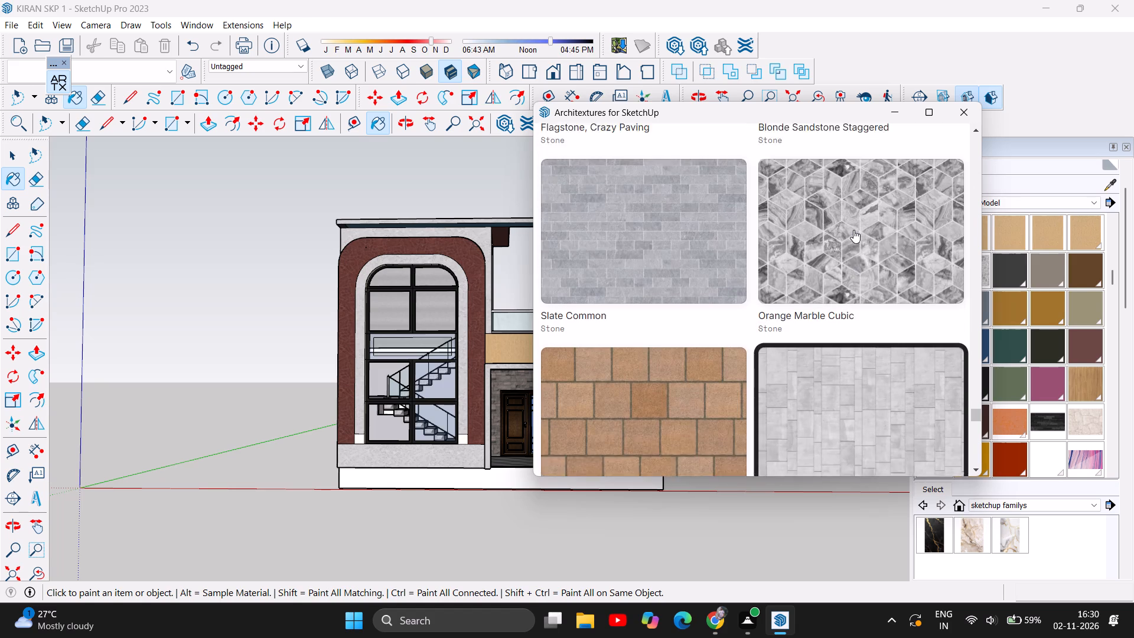
pyautogui.scroll(-2, 853, 230)
pyautogui.scroll(-7, 865, 377)
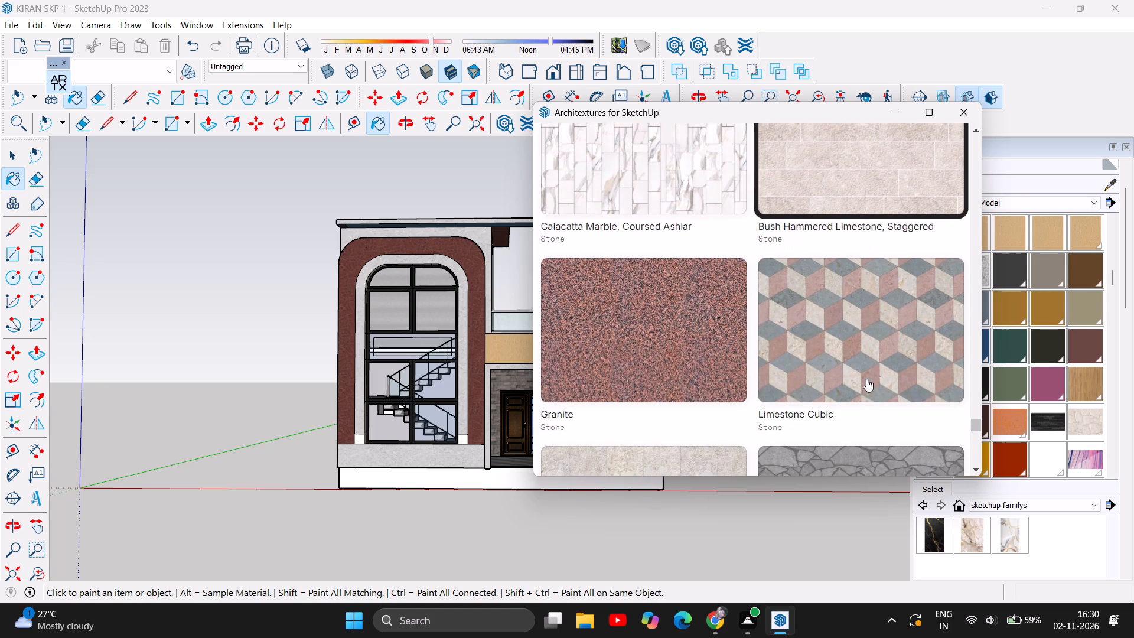
pyautogui.scroll(-5, 866, 379)
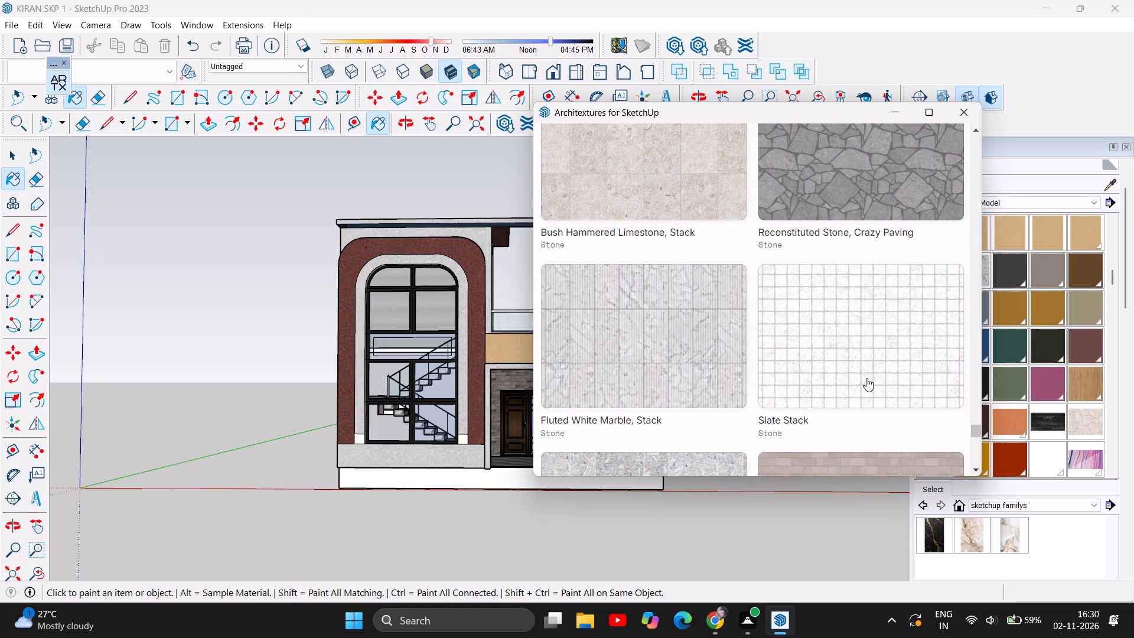
pyautogui.scroll(-6, 866, 378)
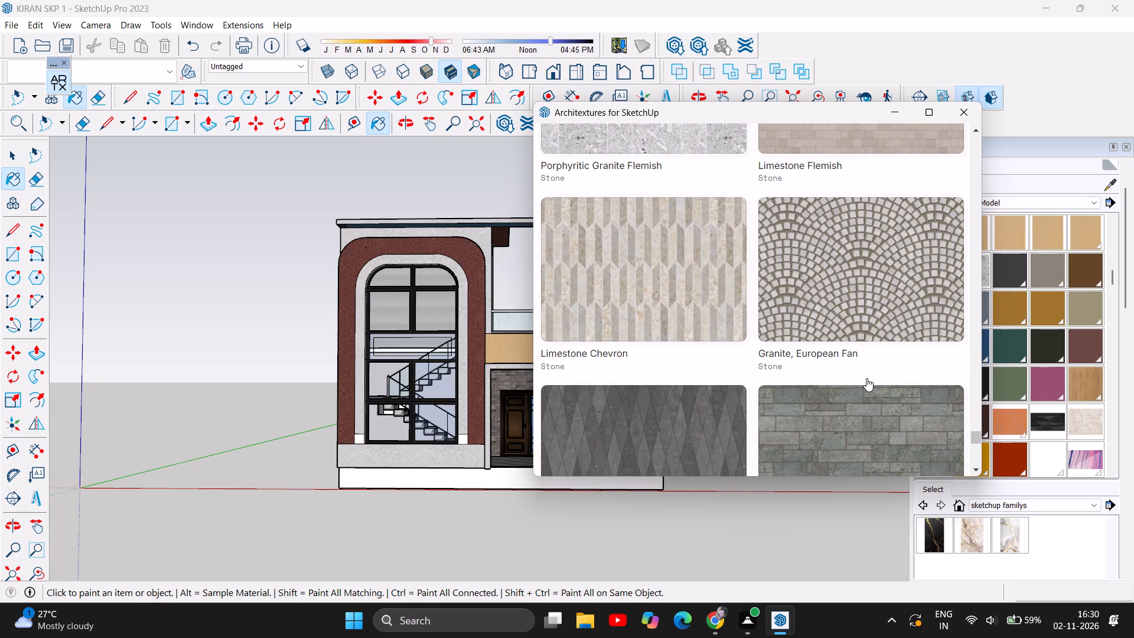
pyautogui.scroll(-6, 866, 378)
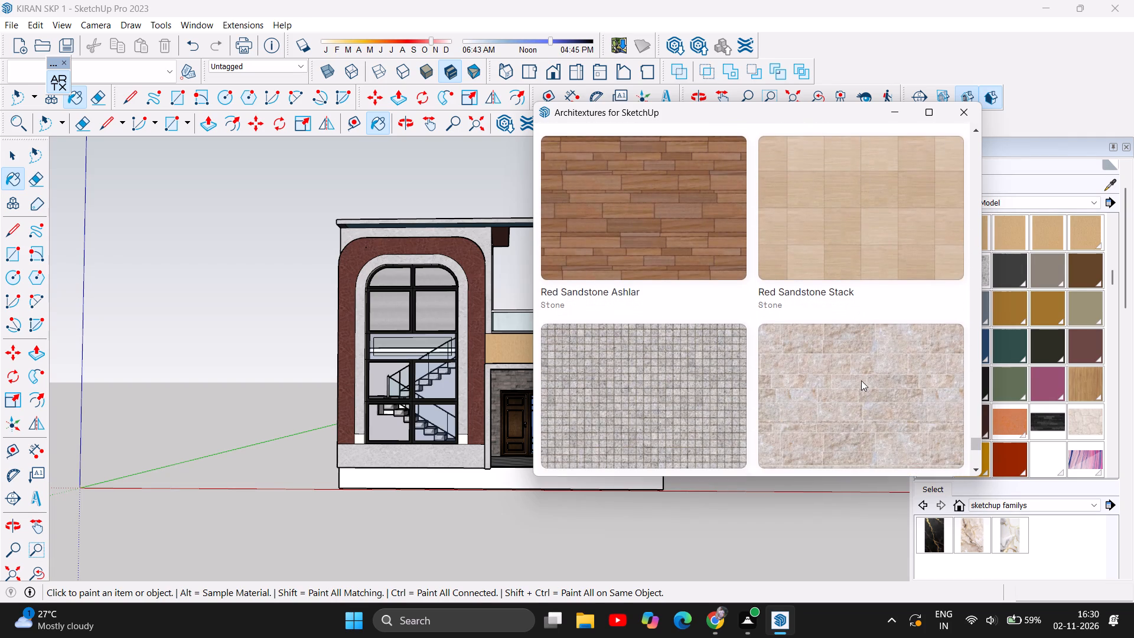
pyautogui.click(667, 245)
pyautogui.click(583, 453)
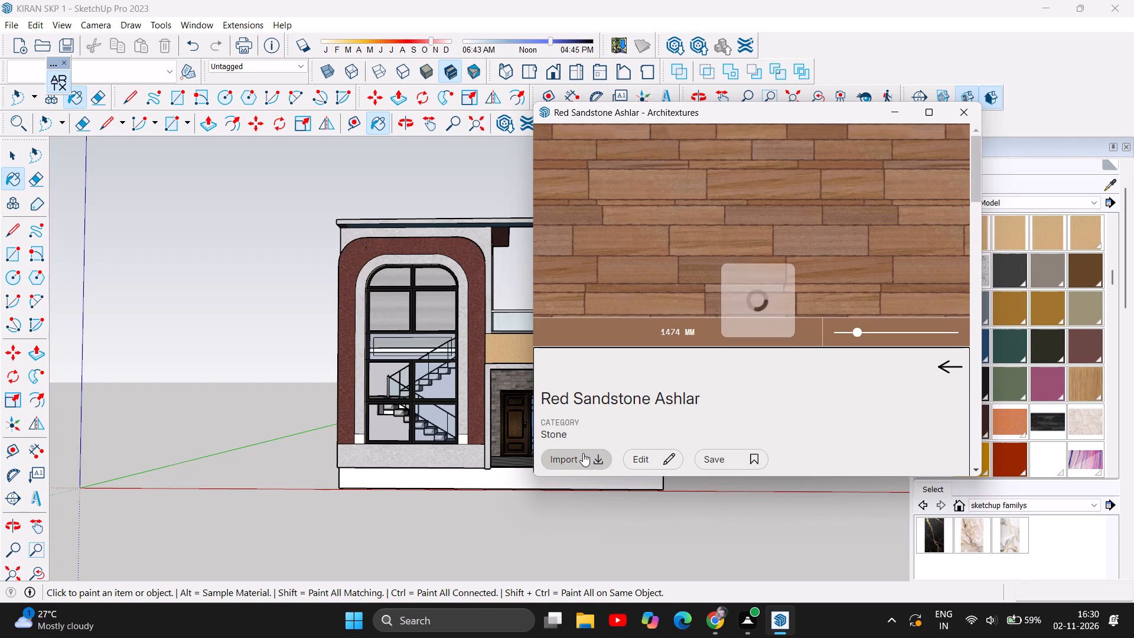
# Return to the stone library, import the Weathered Limestone, Ashlar texture into the model and close the texture library.
pyautogui.click(950, 369)
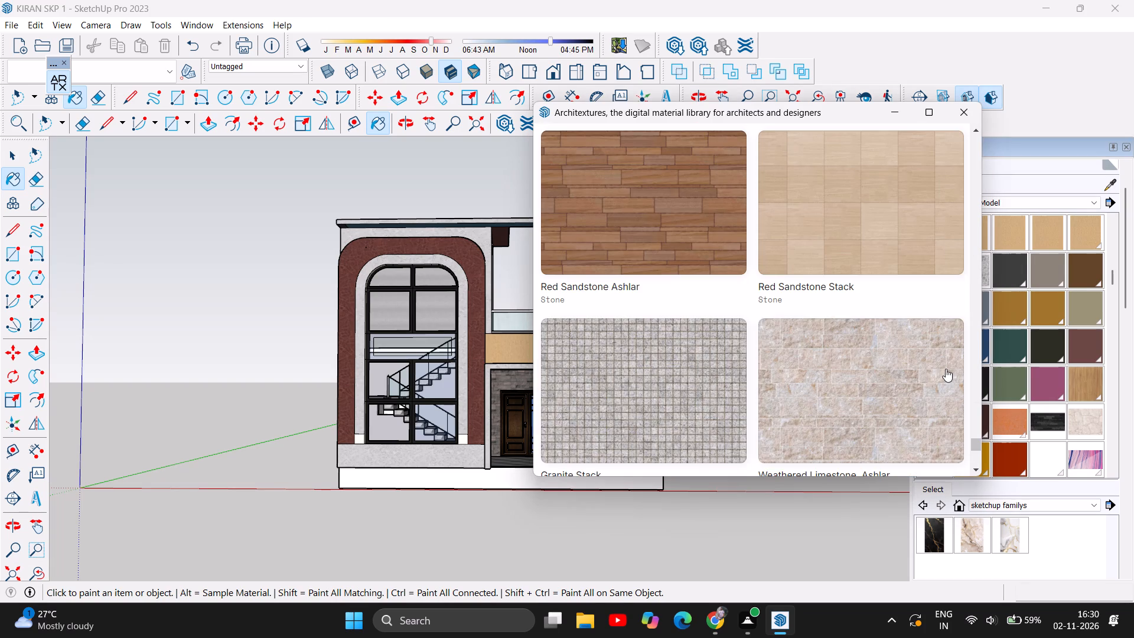
pyautogui.scroll(-2, 826, 397)
pyautogui.click(886, 272)
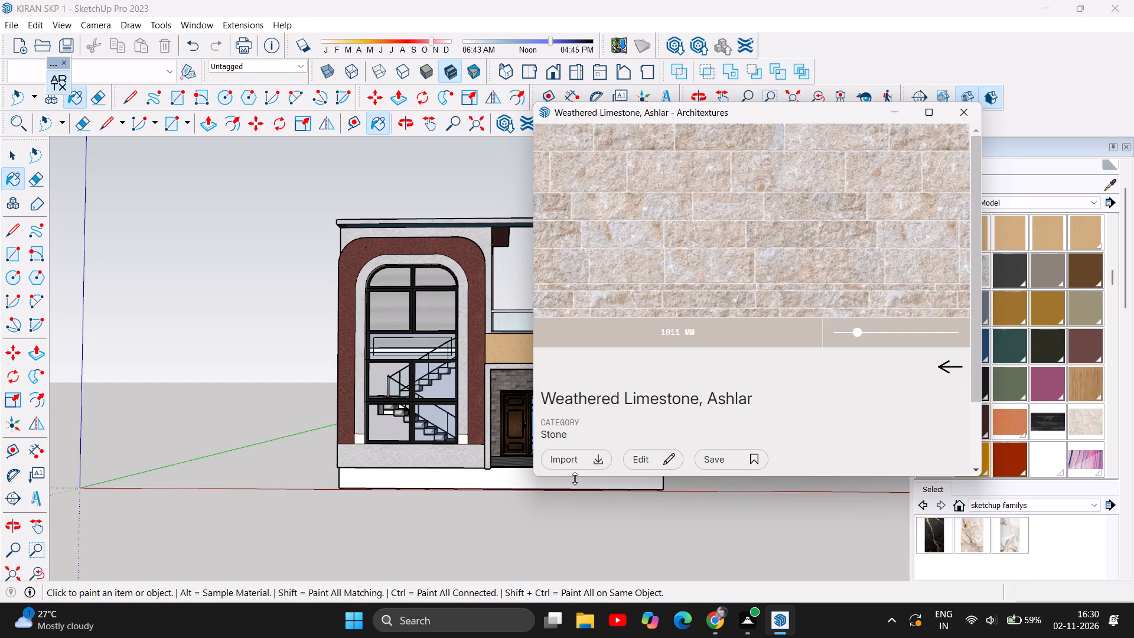
pyautogui.click(589, 457)
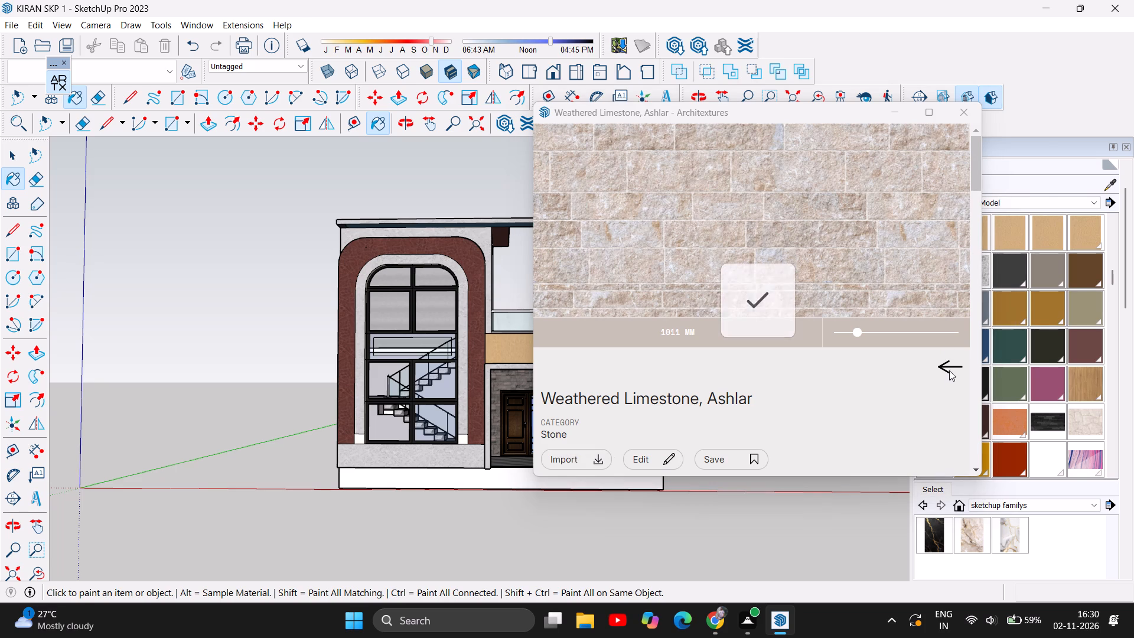
pyautogui.click(949, 369)
pyautogui.click(967, 108)
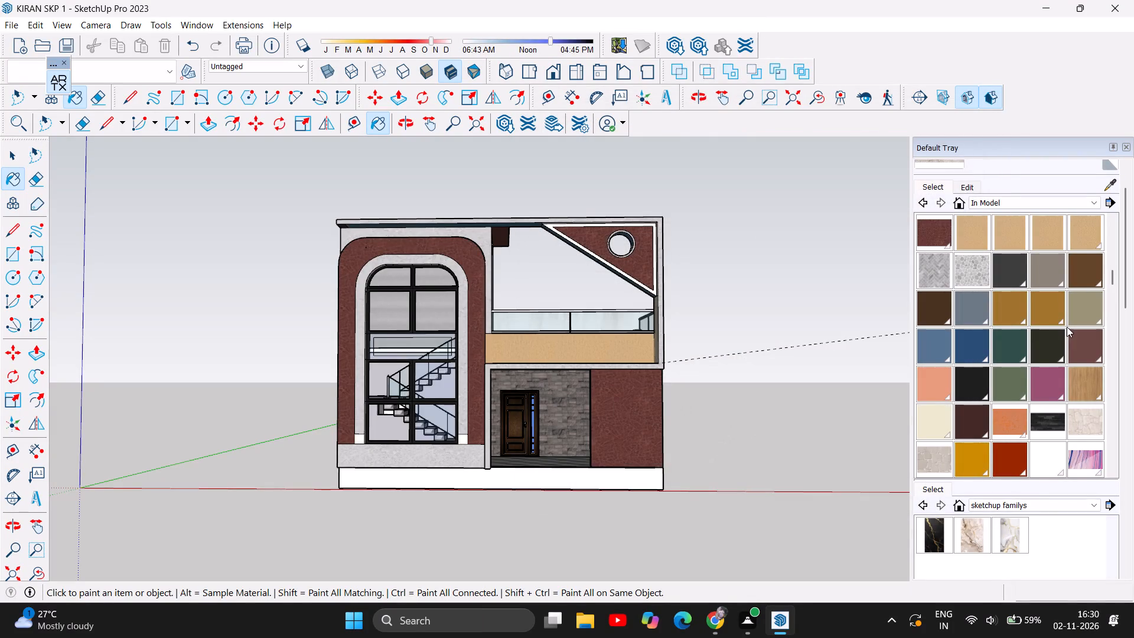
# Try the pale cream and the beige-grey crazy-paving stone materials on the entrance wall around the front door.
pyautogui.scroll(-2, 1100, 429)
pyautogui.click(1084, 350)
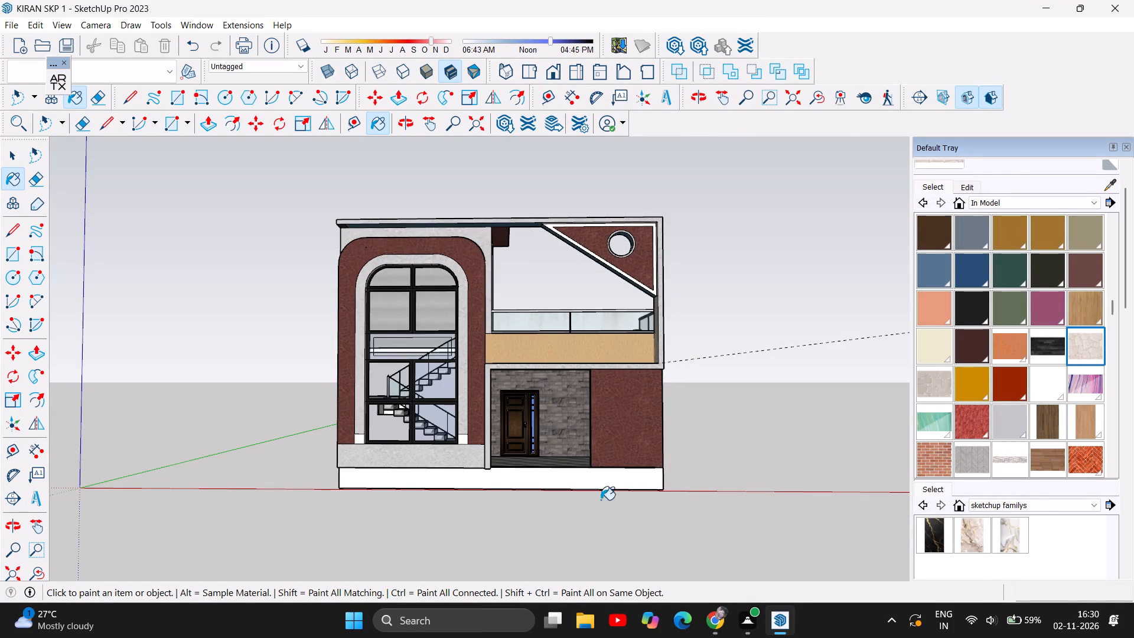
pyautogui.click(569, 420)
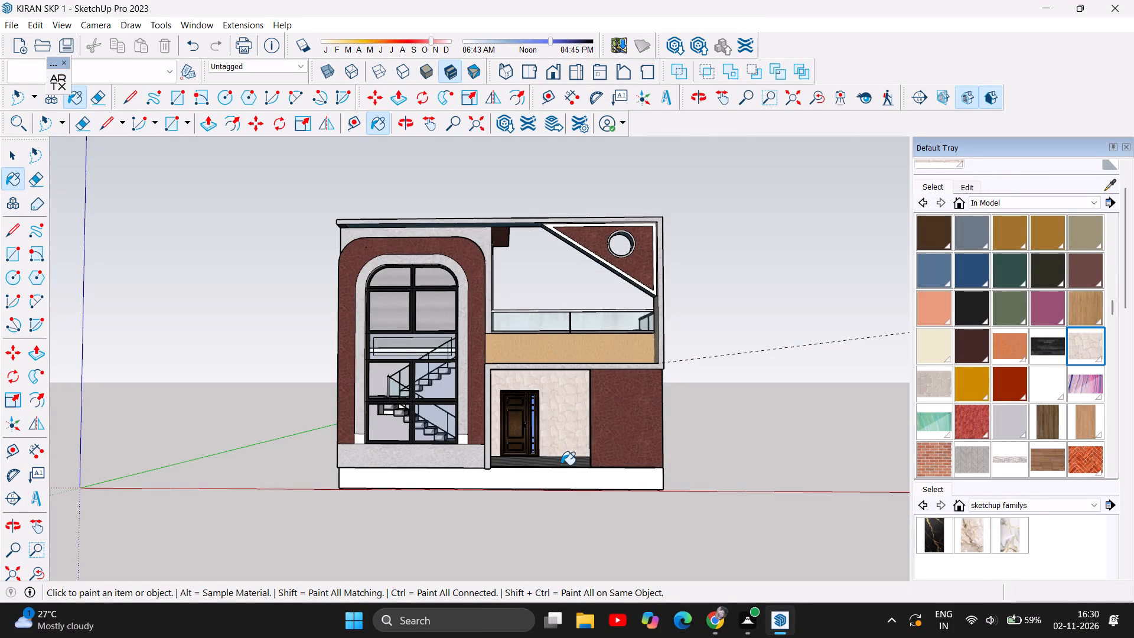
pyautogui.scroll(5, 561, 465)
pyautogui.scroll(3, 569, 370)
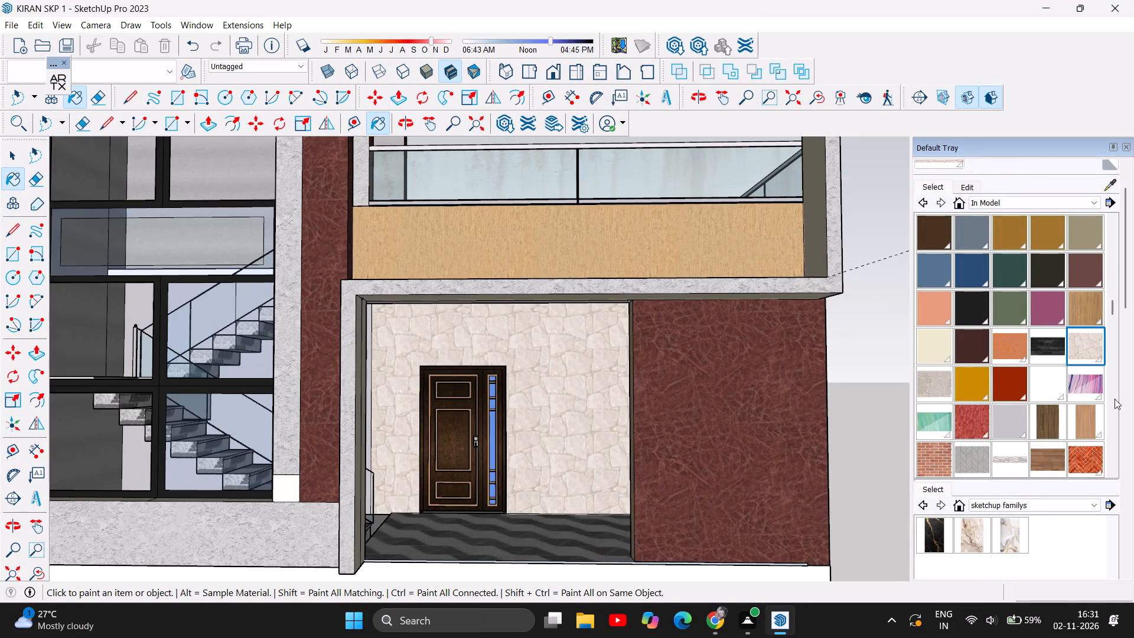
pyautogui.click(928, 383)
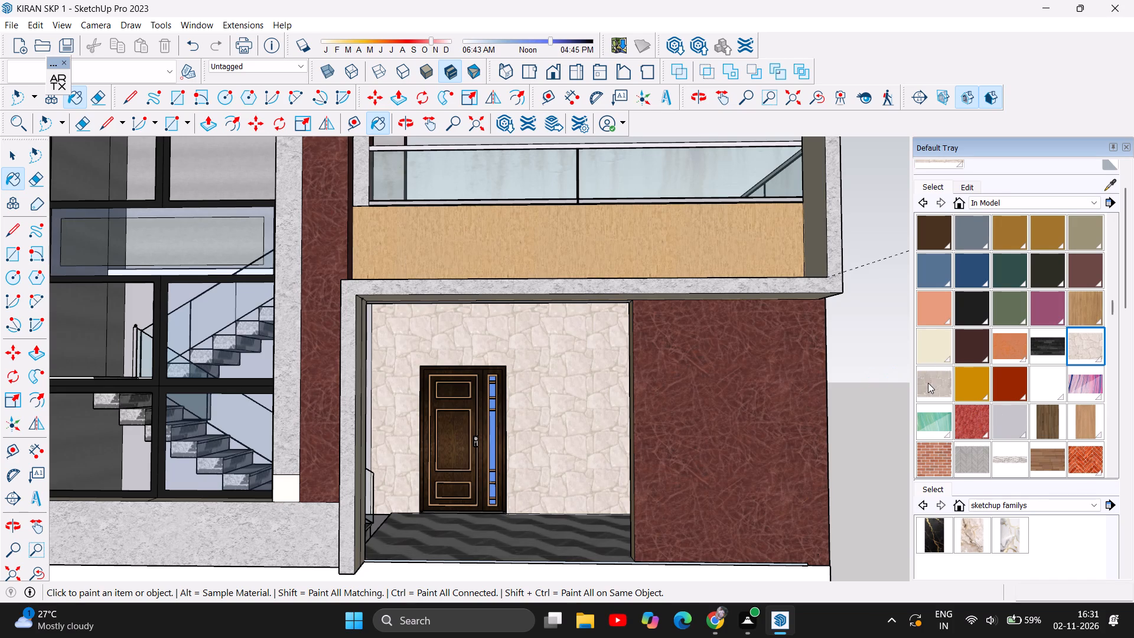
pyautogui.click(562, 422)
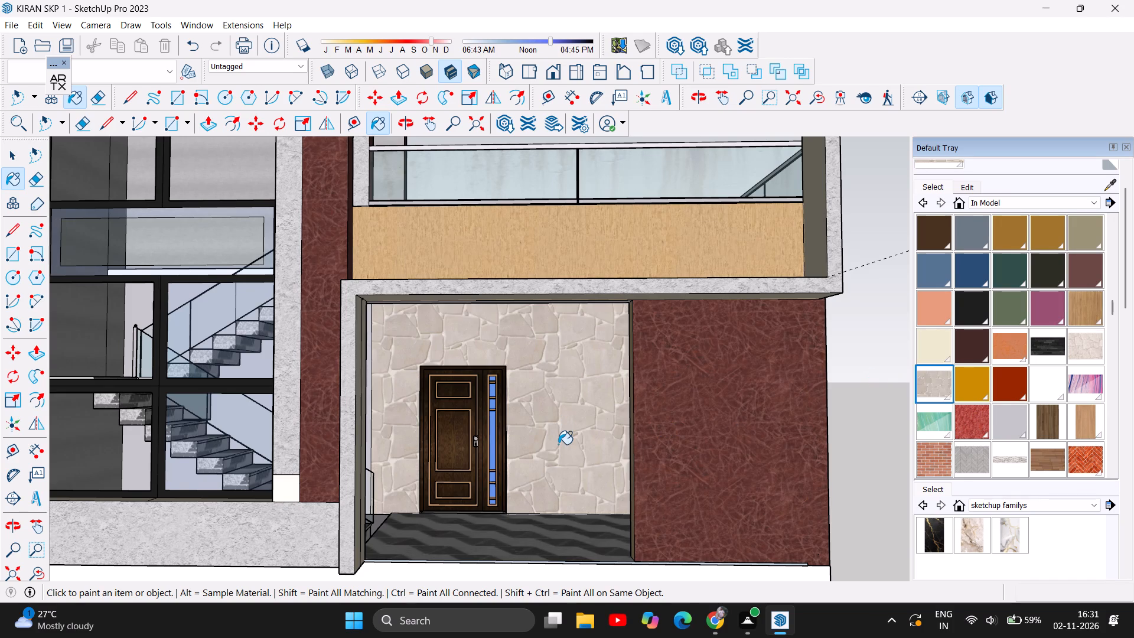
# Paint the entrance wall around the front door with the grey granite herringbone material from the model's materials.
pyautogui.scroll(-9, 558, 444)
pyautogui.scroll(1, 555, 471)
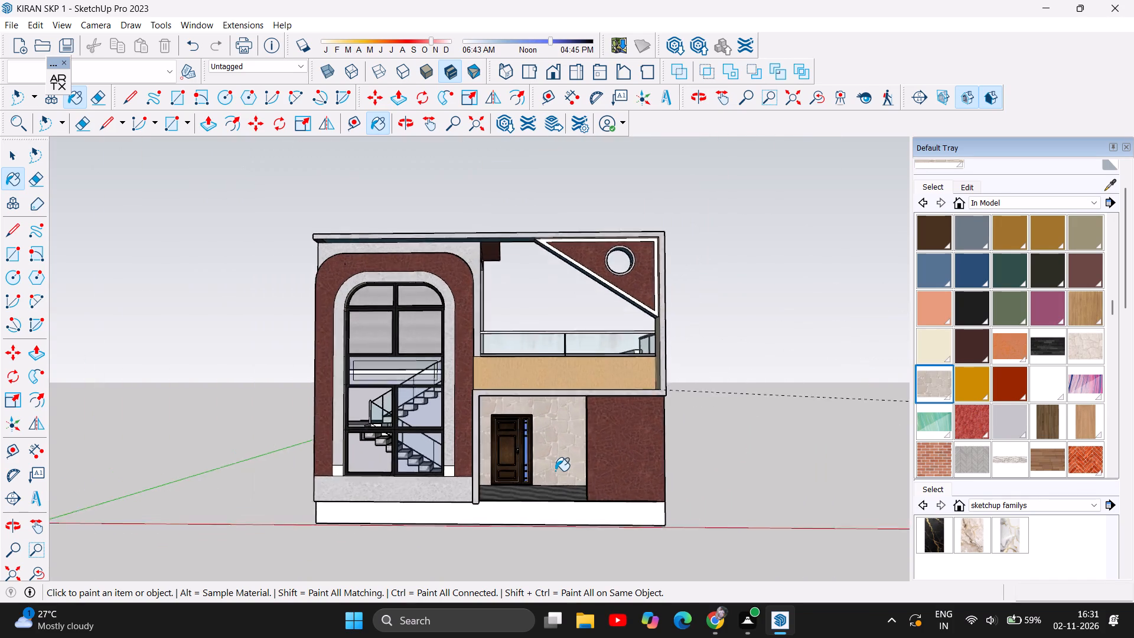
pyautogui.scroll(3, 555, 471)
pyautogui.scroll(-2, 1029, 406)
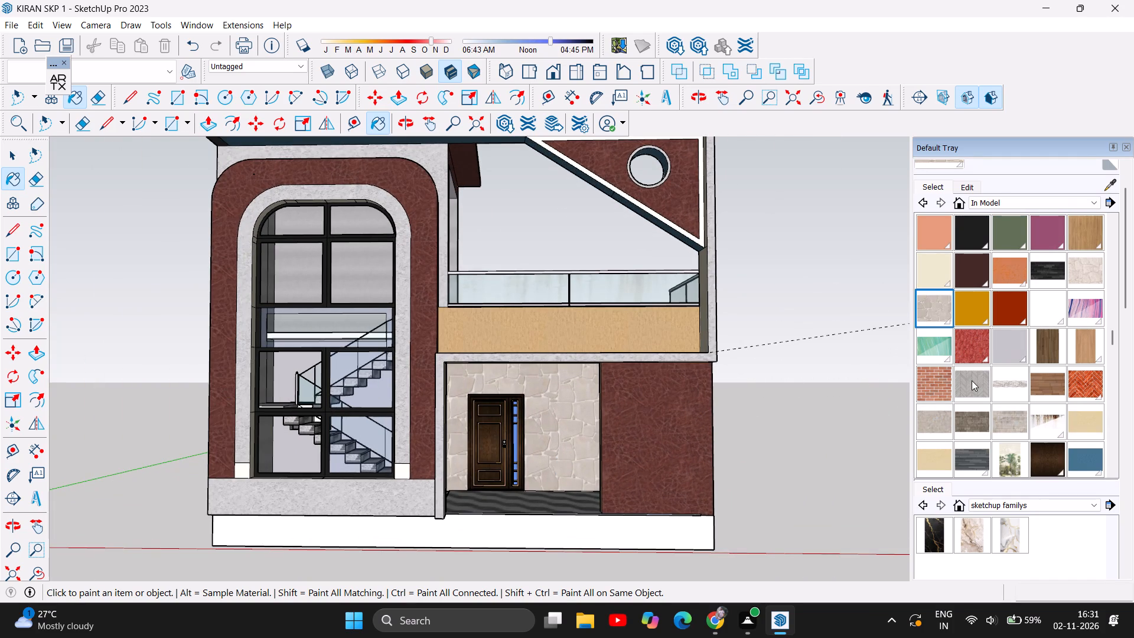
pyautogui.click(972, 380)
pyautogui.click(582, 424)
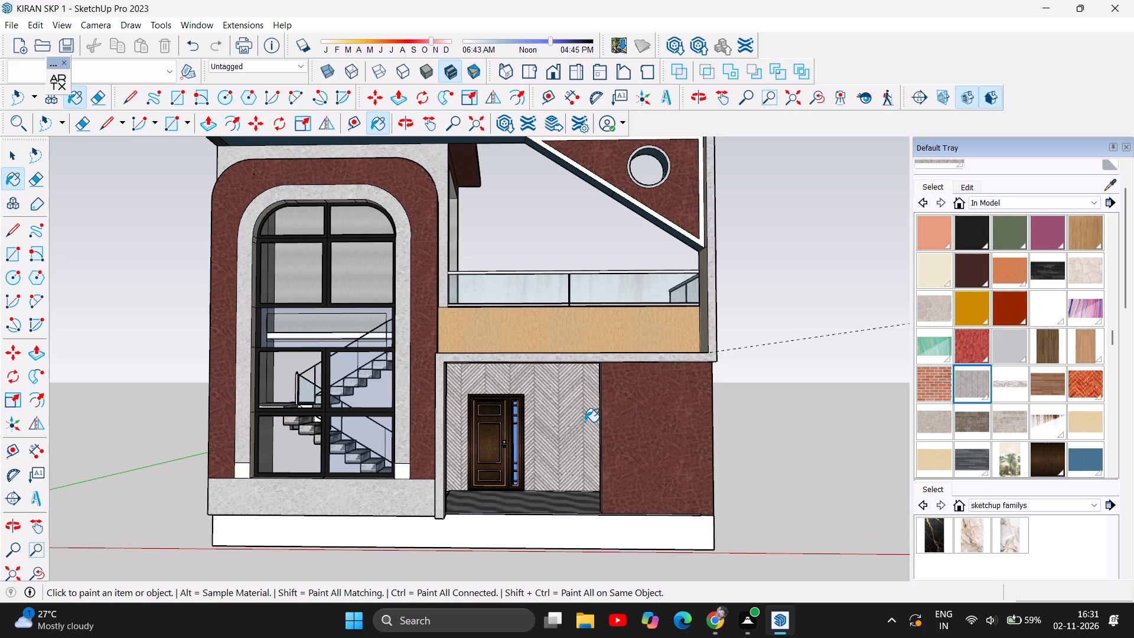
# Paint the front wall surface above and beside the large red arch with the grey herringbone material.
pyautogui.scroll(-3, 543, 463)
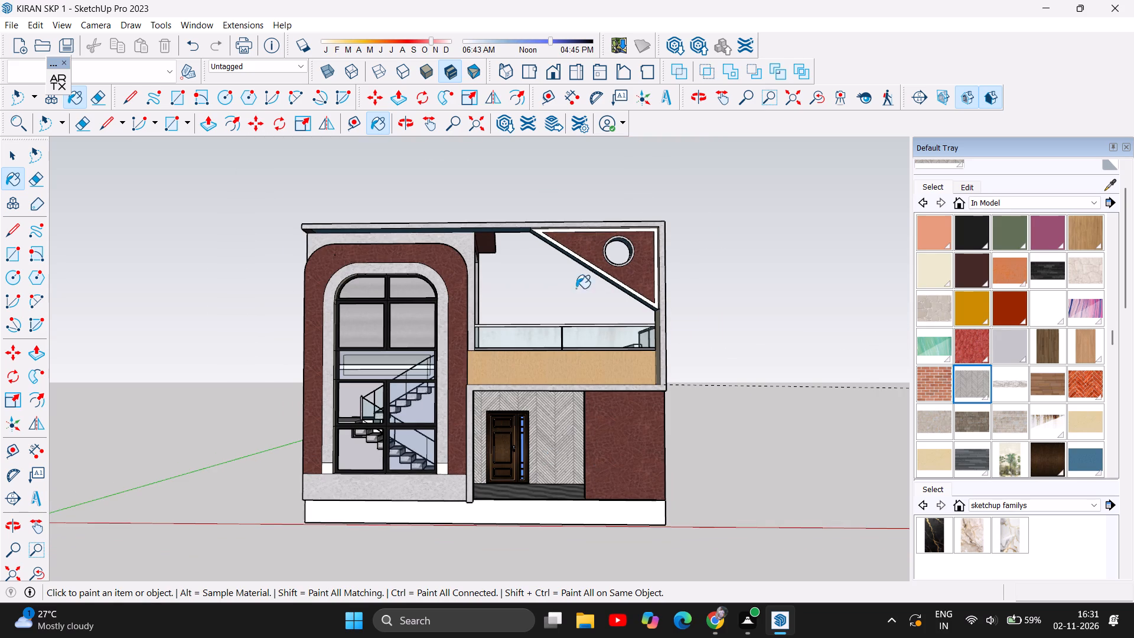
pyautogui.click(462, 240)
# Paint the inner arched band between the red arch and the tall staircase window with the grey herringbone material.
pyautogui.scroll(4, 474, 256)
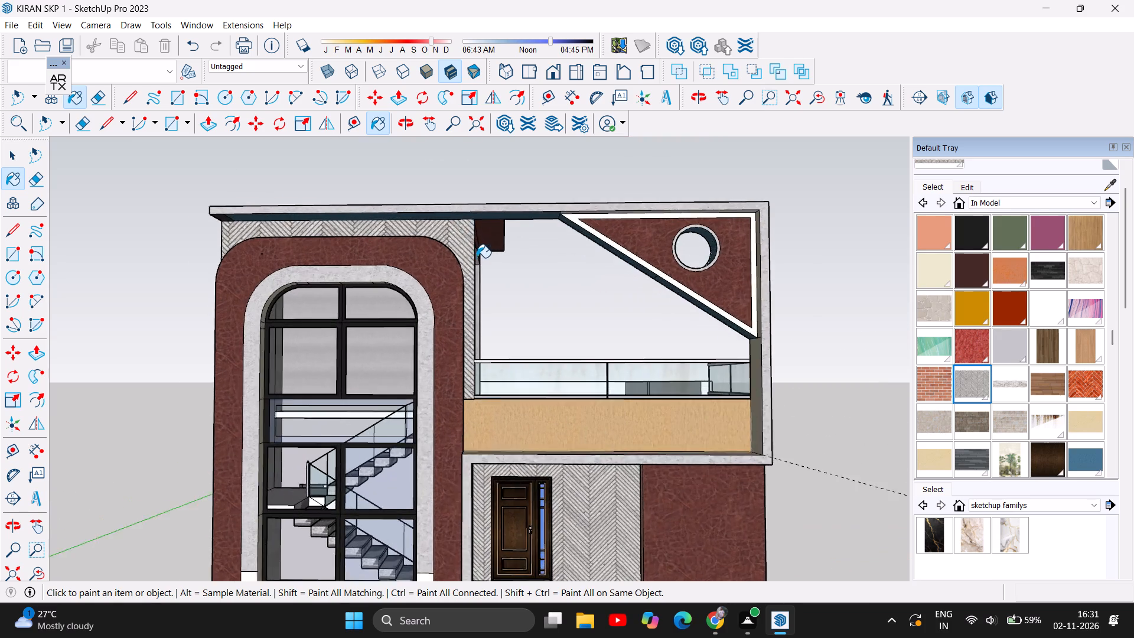
pyautogui.scroll(8, 477, 258)
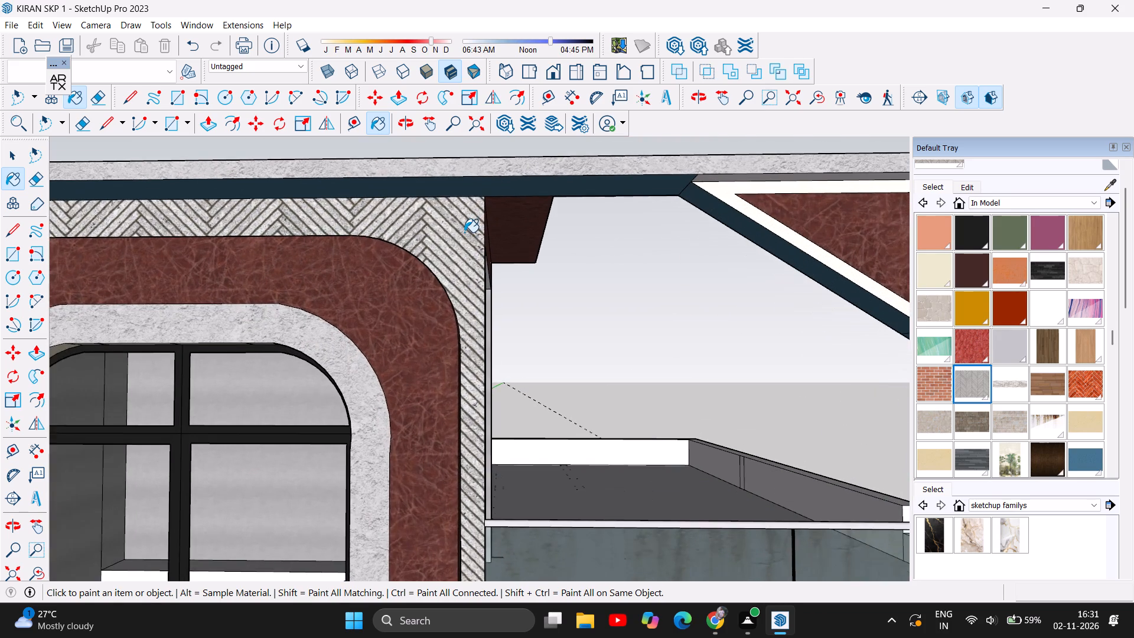
pyautogui.scroll(7, 464, 232)
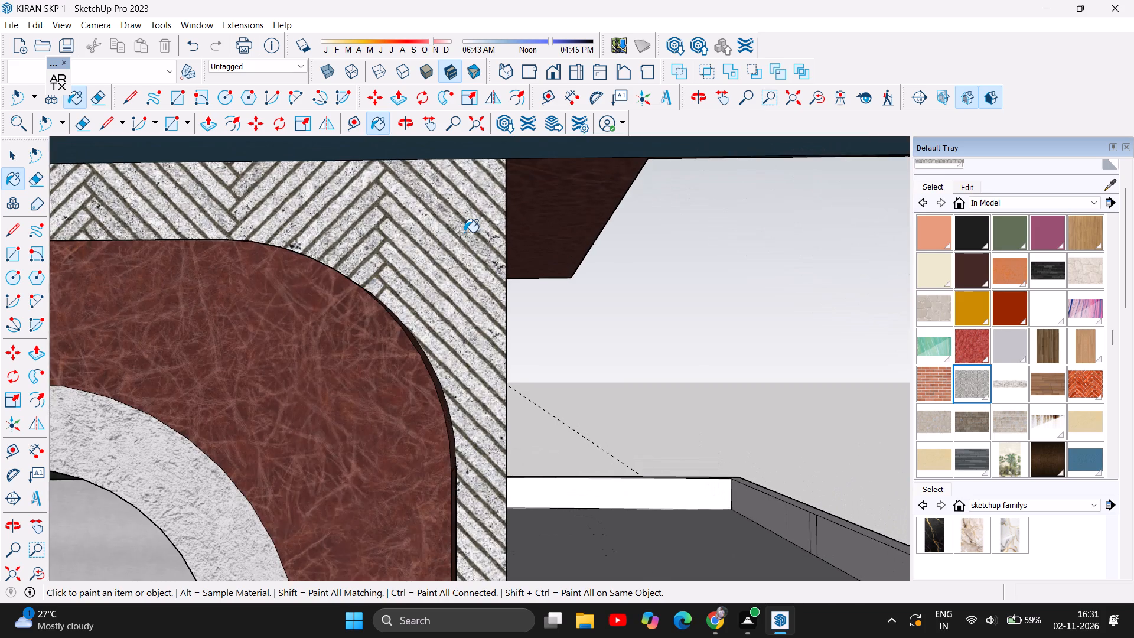
pyautogui.scroll(4, 464, 232)
pyautogui.scroll(-5, 464, 232)
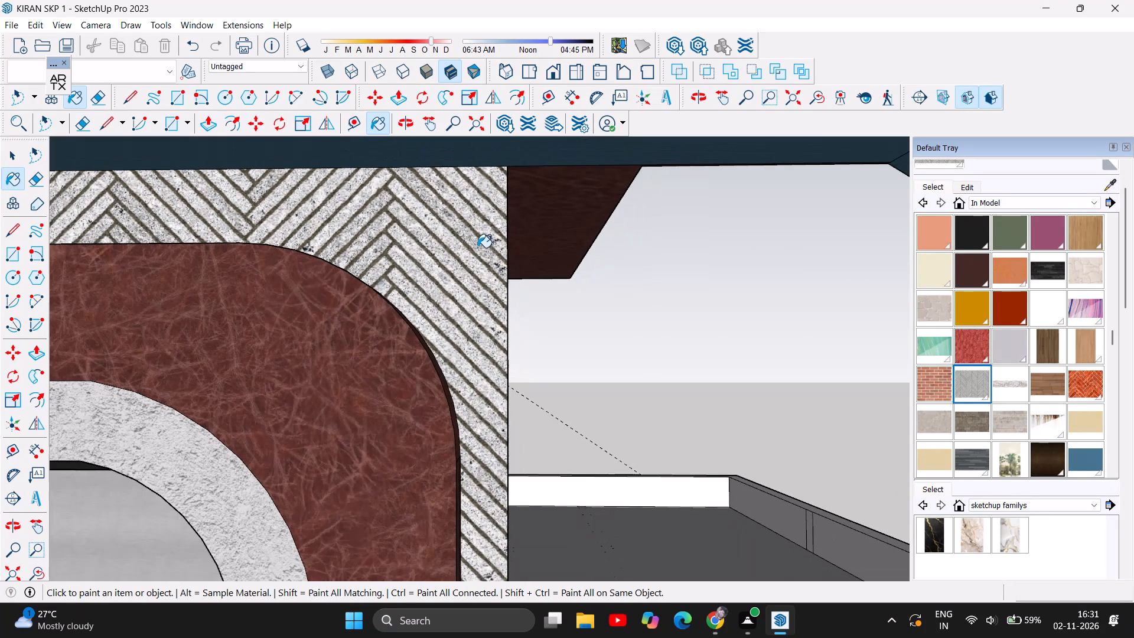
pyautogui.click(192, 453)
# Paint the outer frame that runs along the roof edge and around the balcony with the grey herringbone material.
pyautogui.scroll(-3, 477, 294)
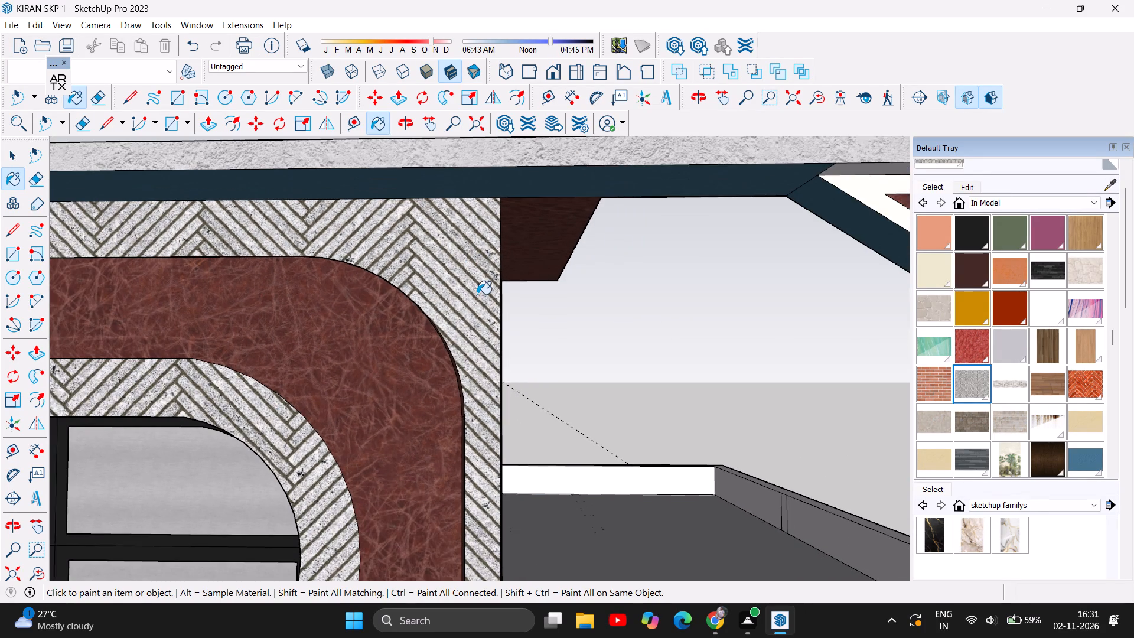
pyautogui.scroll(-13, 477, 294)
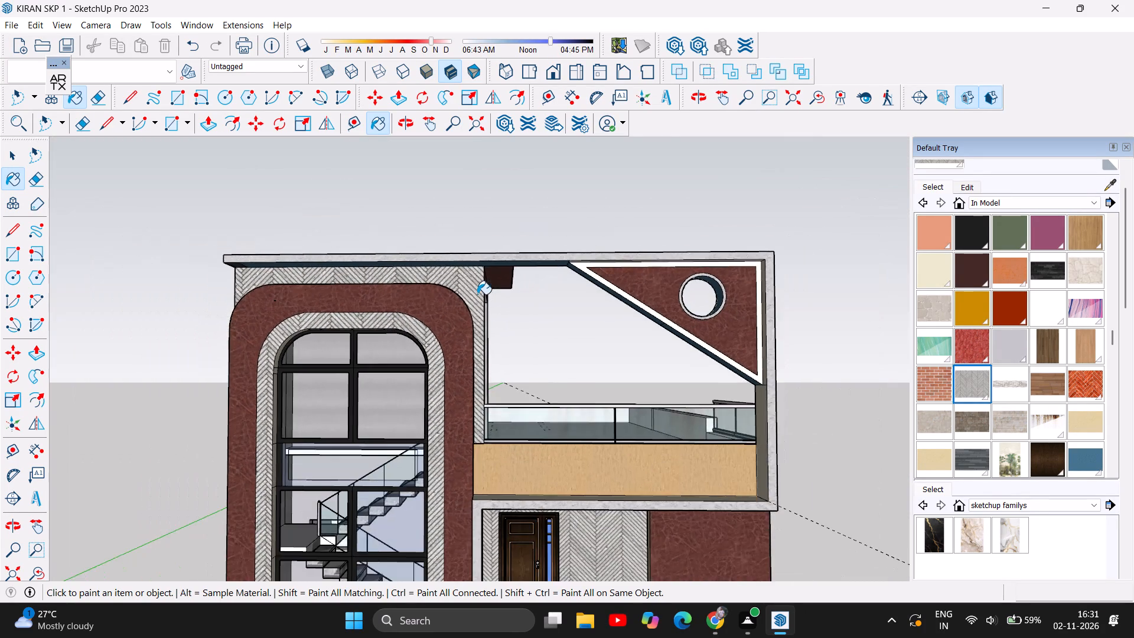
pyautogui.scroll(-5, 477, 294)
pyautogui.scroll(3, 764, 333)
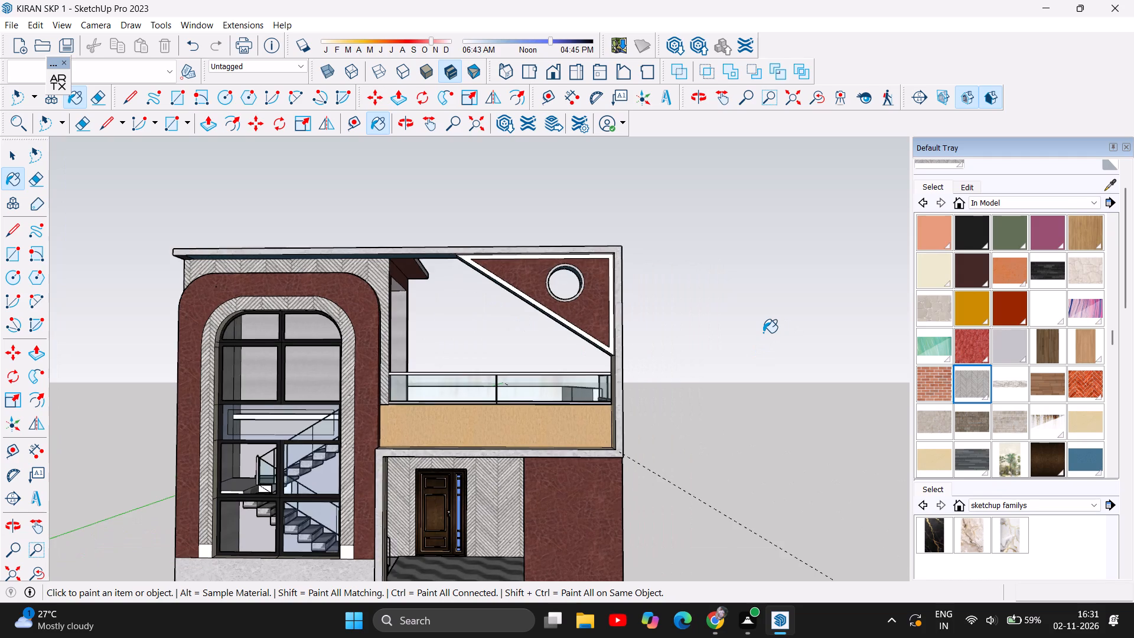
pyautogui.scroll(4, 763, 333)
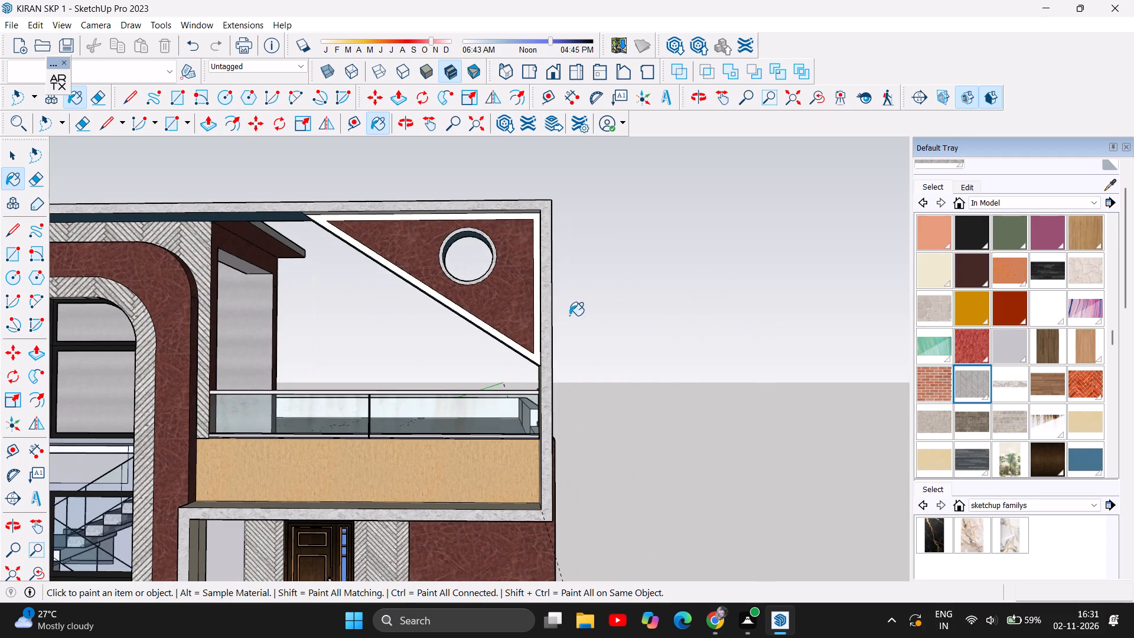
pyautogui.click(546, 325)
pyautogui.scroll(-4, 663, 279)
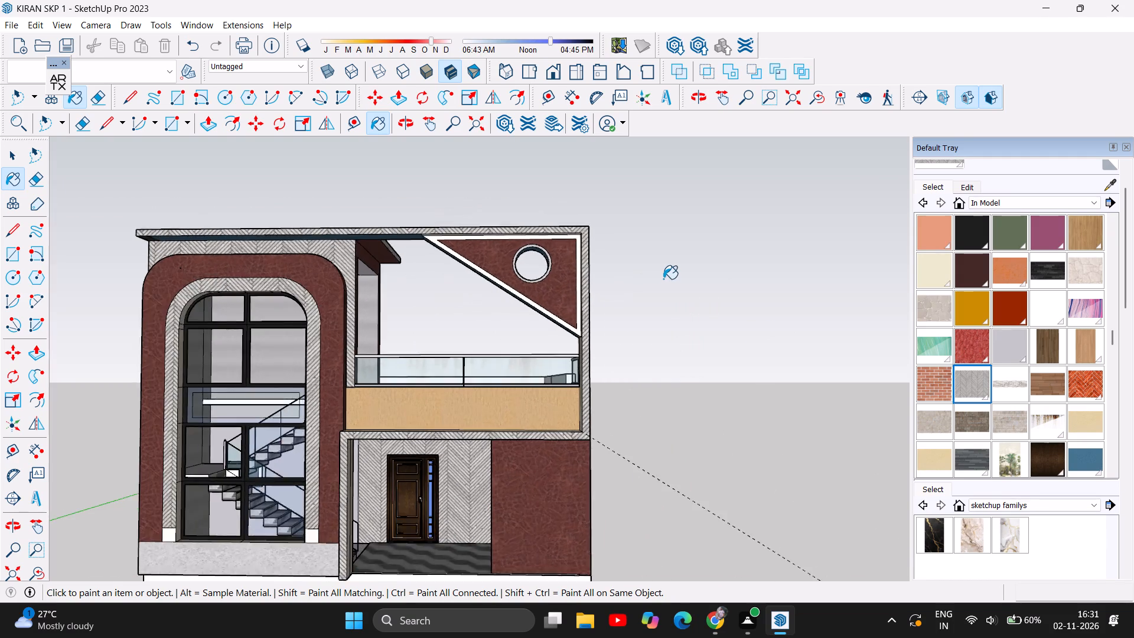
# Paint the base band below the tall staircase window with the grey herringbone material.
pyautogui.scroll(-2, 663, 279)
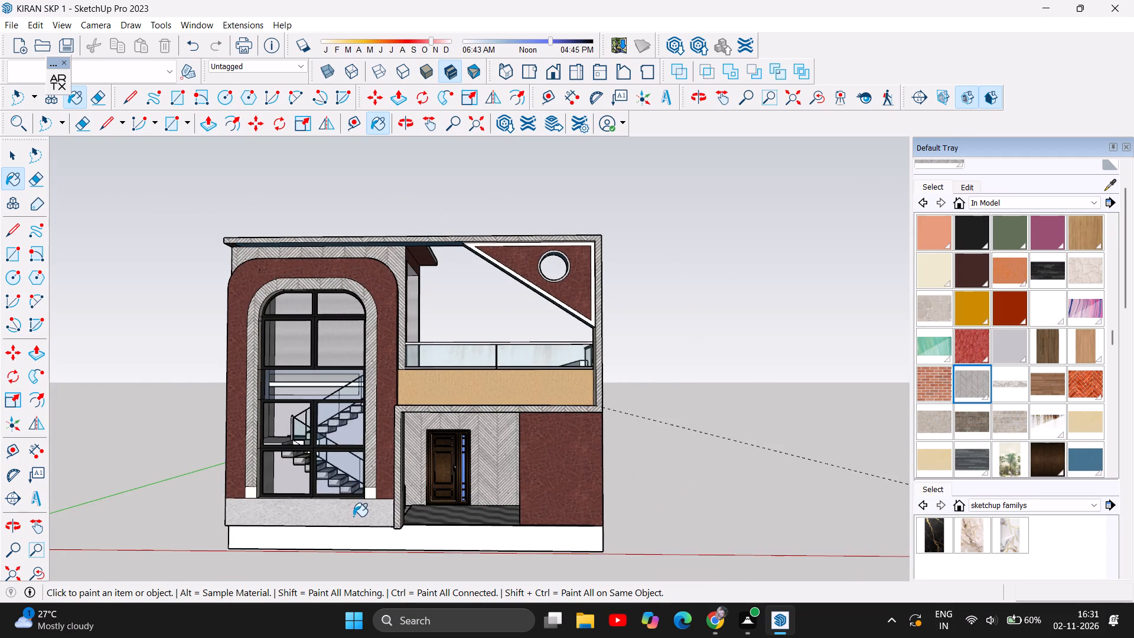
pyautogui.click(353, 516)
pyautogui.scroll(3, 638, 486)
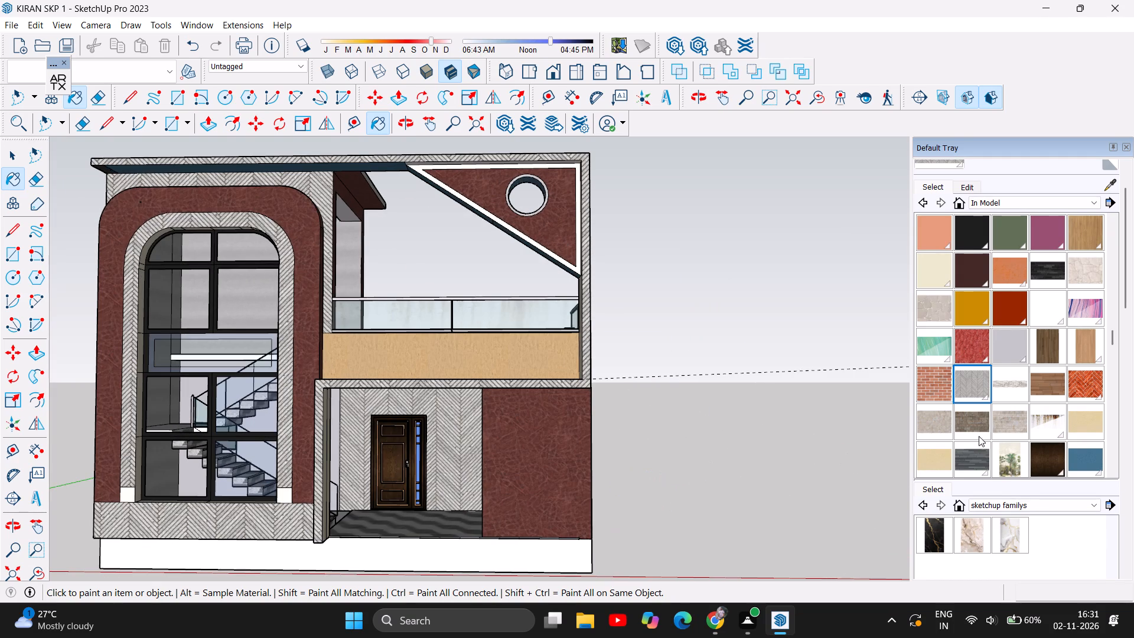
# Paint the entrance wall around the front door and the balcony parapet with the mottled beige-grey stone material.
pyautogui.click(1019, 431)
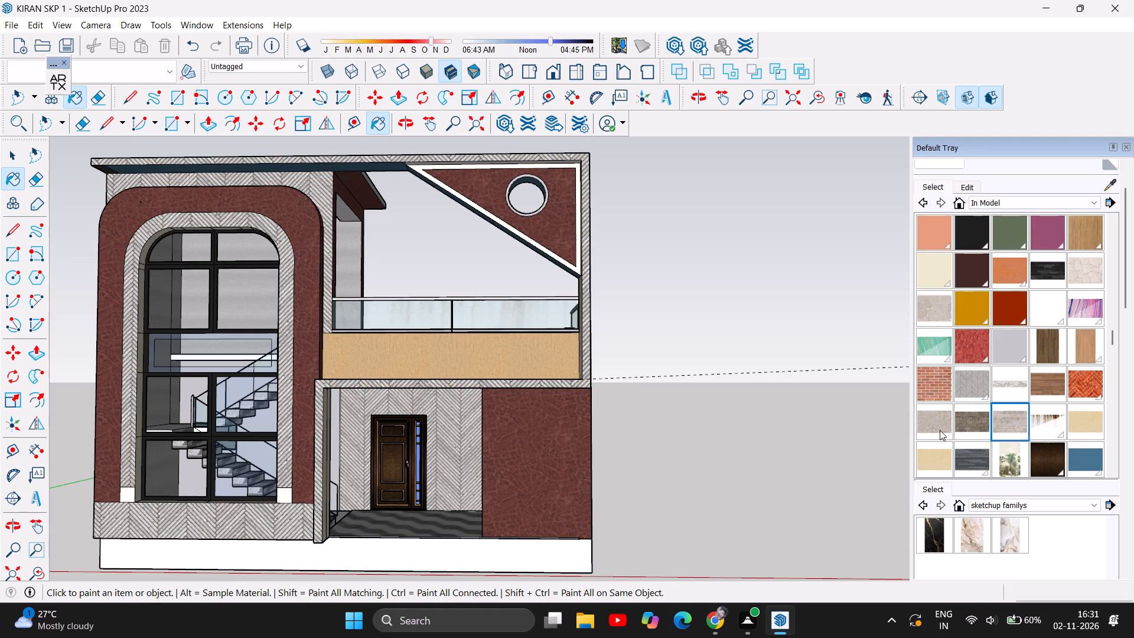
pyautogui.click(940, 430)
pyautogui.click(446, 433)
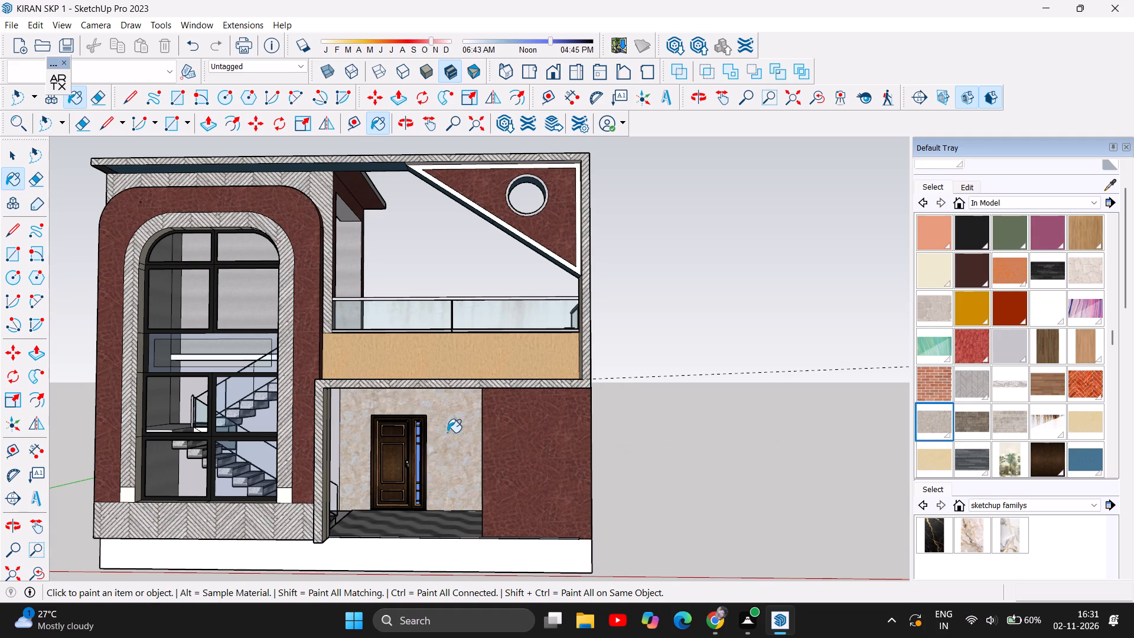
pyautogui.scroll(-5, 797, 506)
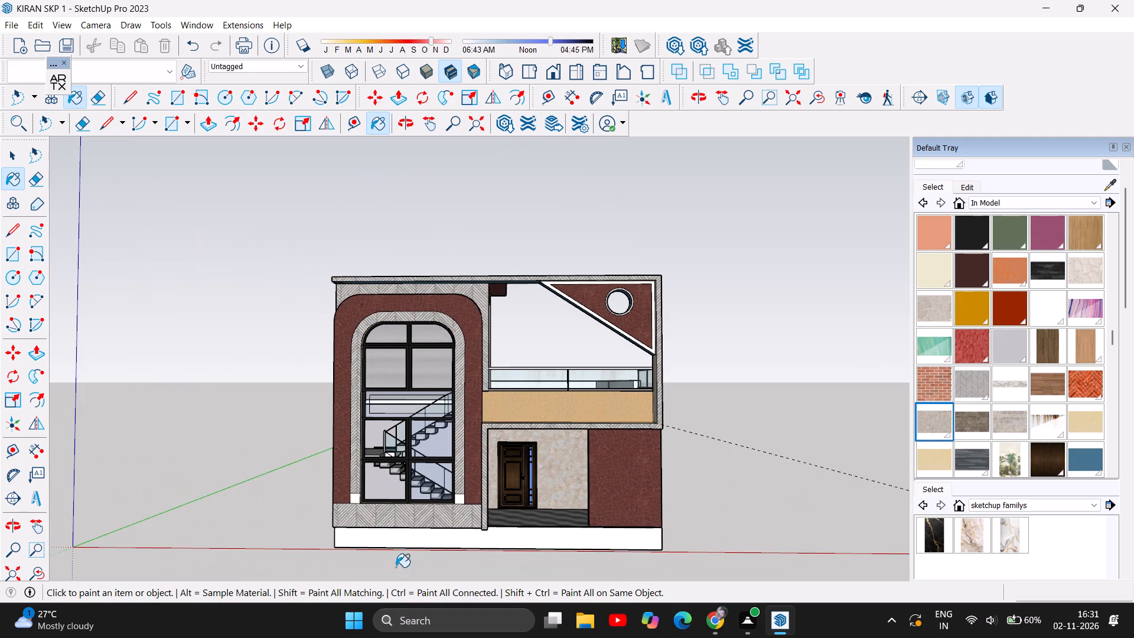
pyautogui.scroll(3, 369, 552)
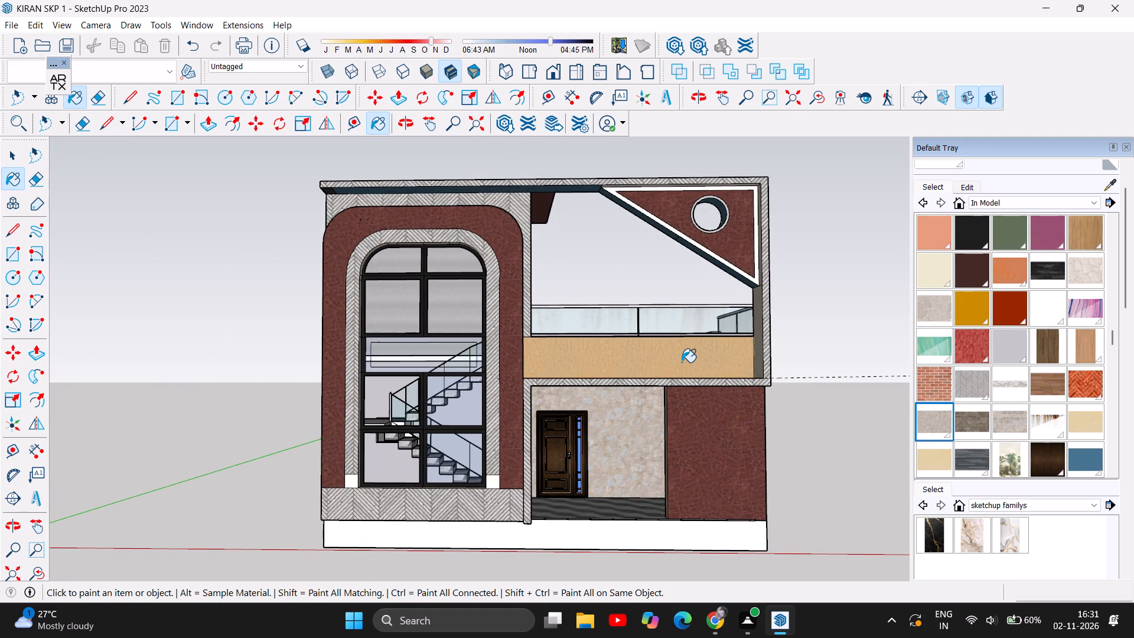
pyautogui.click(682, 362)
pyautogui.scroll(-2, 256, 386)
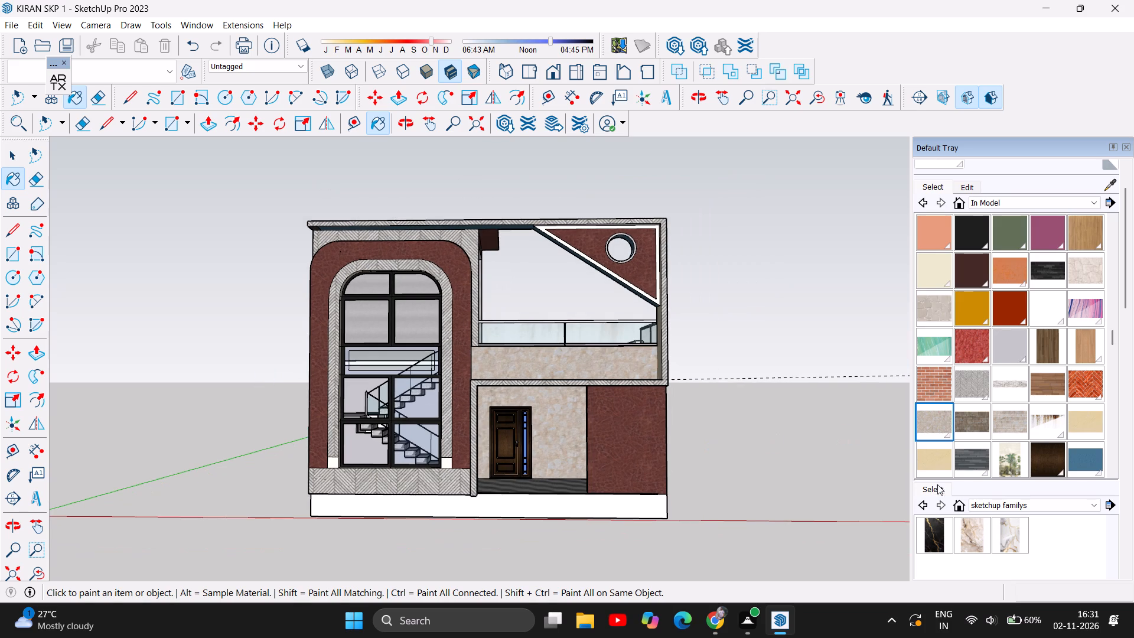
# Paint the entrance wall around the front door and the balcony parapet with the plain cream stone material.
pyautogui.click(1074, 428)
pyautogui.click(550, 445)
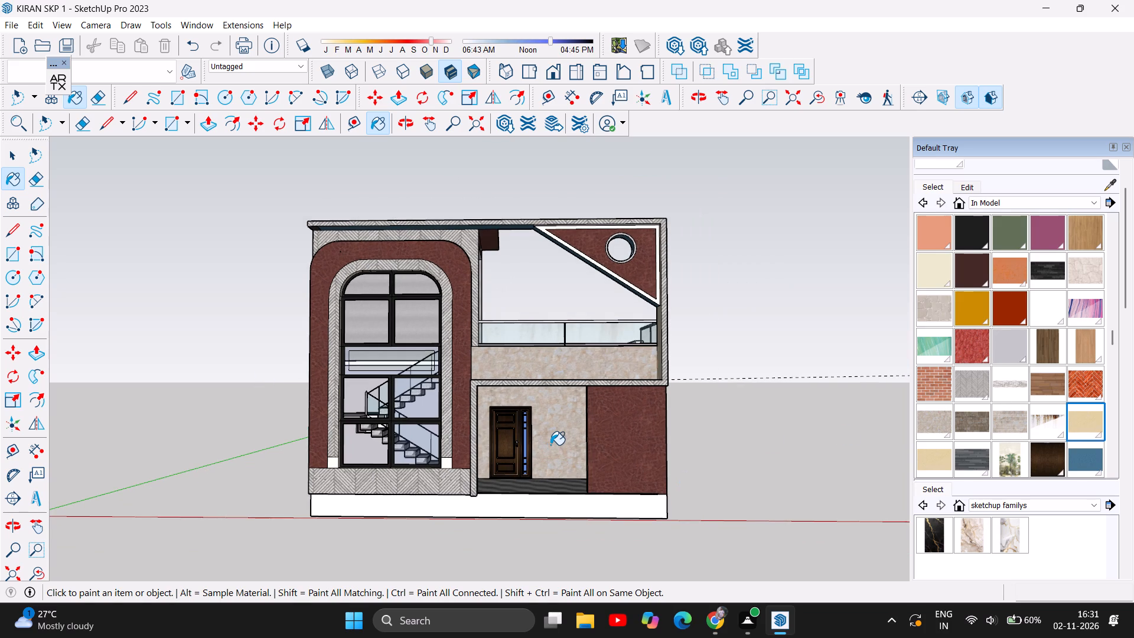
pyautogui.click(591, 367)
pyautogui.scroll(2, 752, 392)
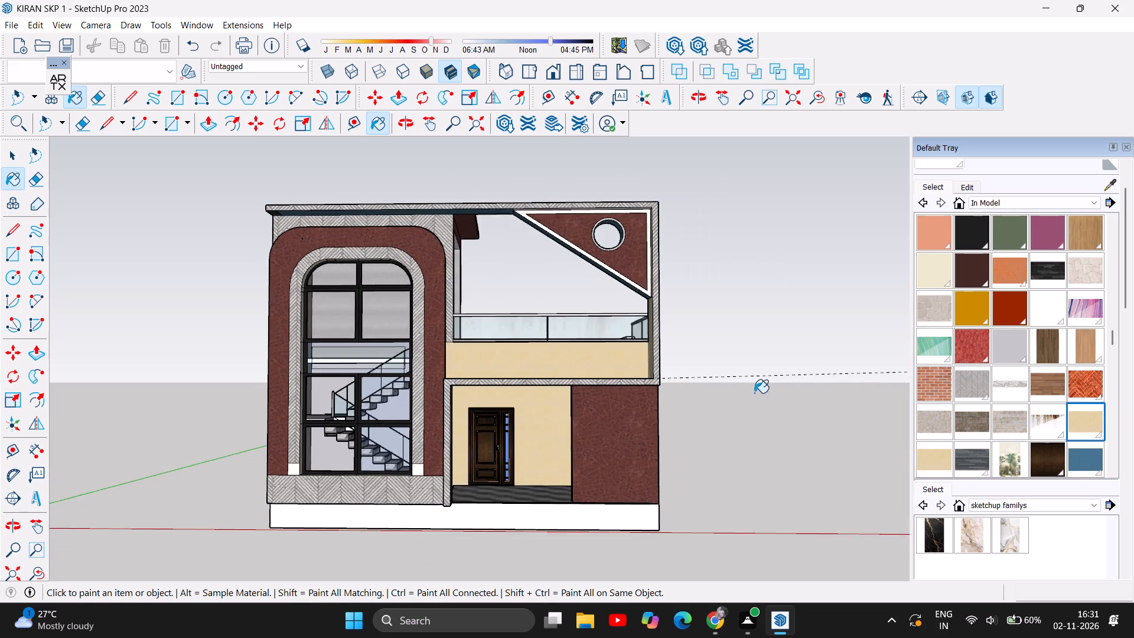
pyautogui.scroll(2, 754, 393)
pyautogui.scroll(2, 608, 343)
pyautogui.scroll(3, 553, 375)
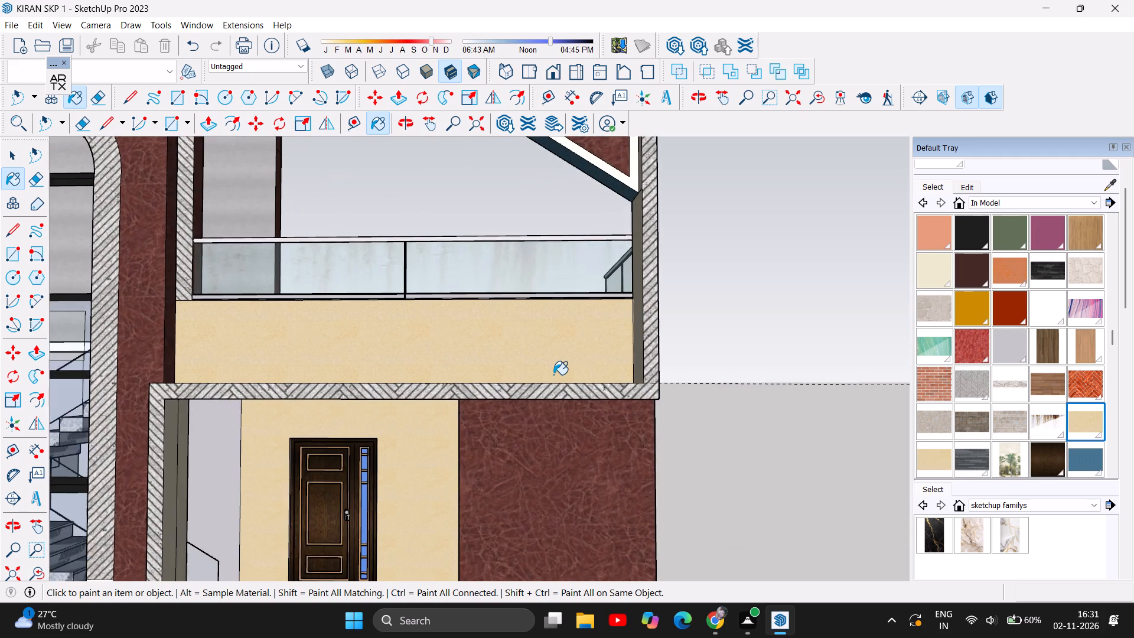
pyautogui.scroll(-6, 780, 373)
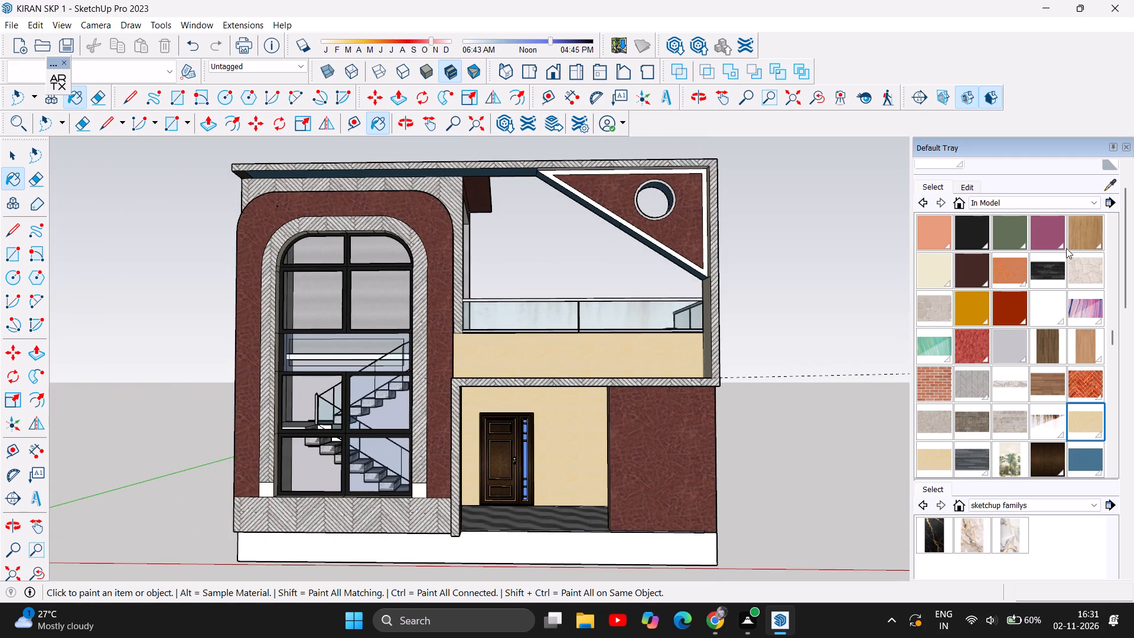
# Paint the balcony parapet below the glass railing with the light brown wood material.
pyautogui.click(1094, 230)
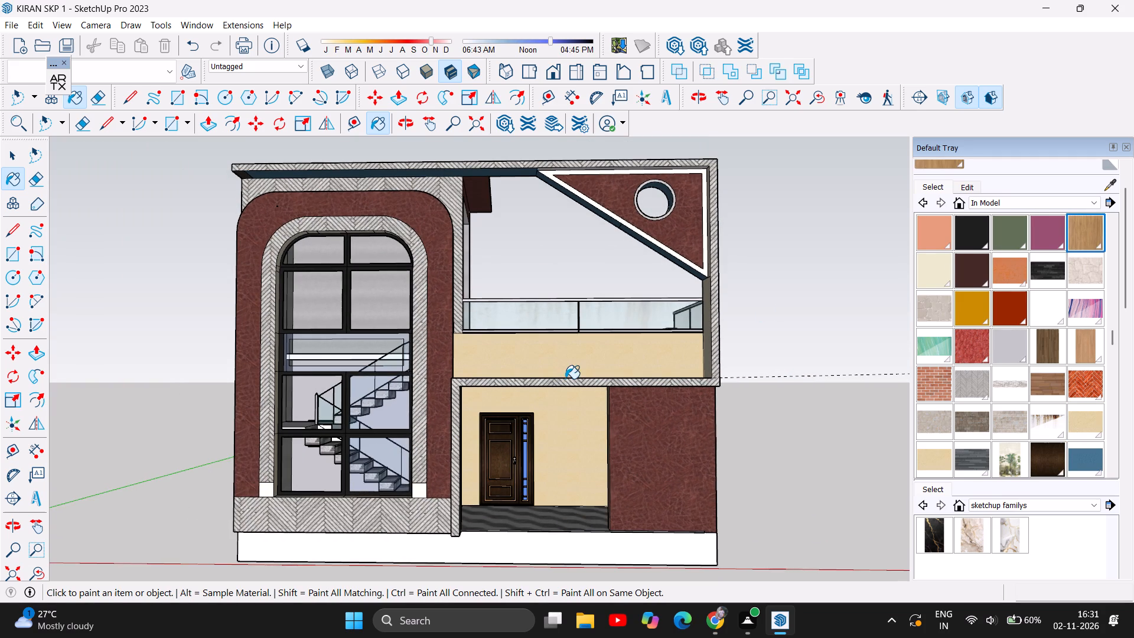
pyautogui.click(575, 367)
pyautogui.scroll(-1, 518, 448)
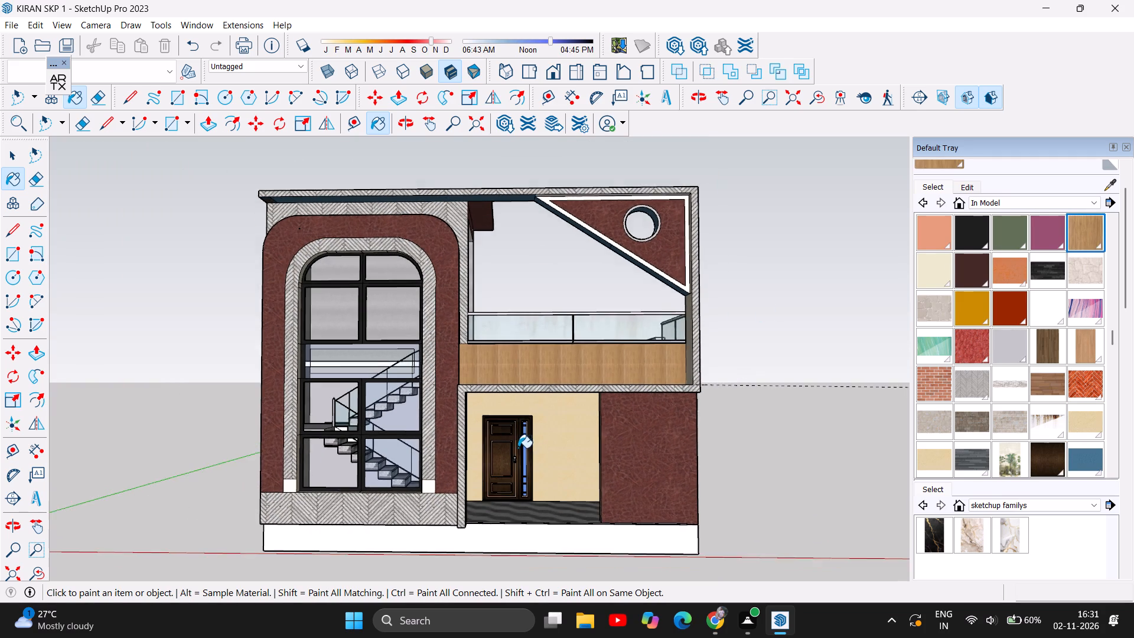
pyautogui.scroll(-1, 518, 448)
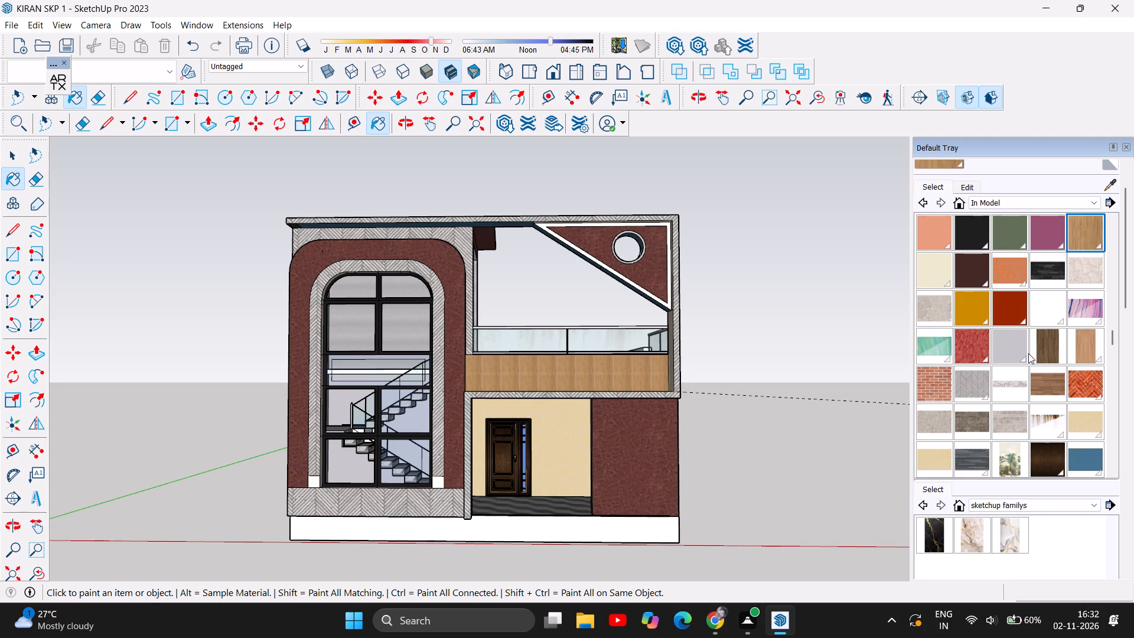
# Paint the balcony parapet and the inner side face of the outer frame beside it with the grey-brown stone material.
pyautogui.scroll(-4, 1002, 416)
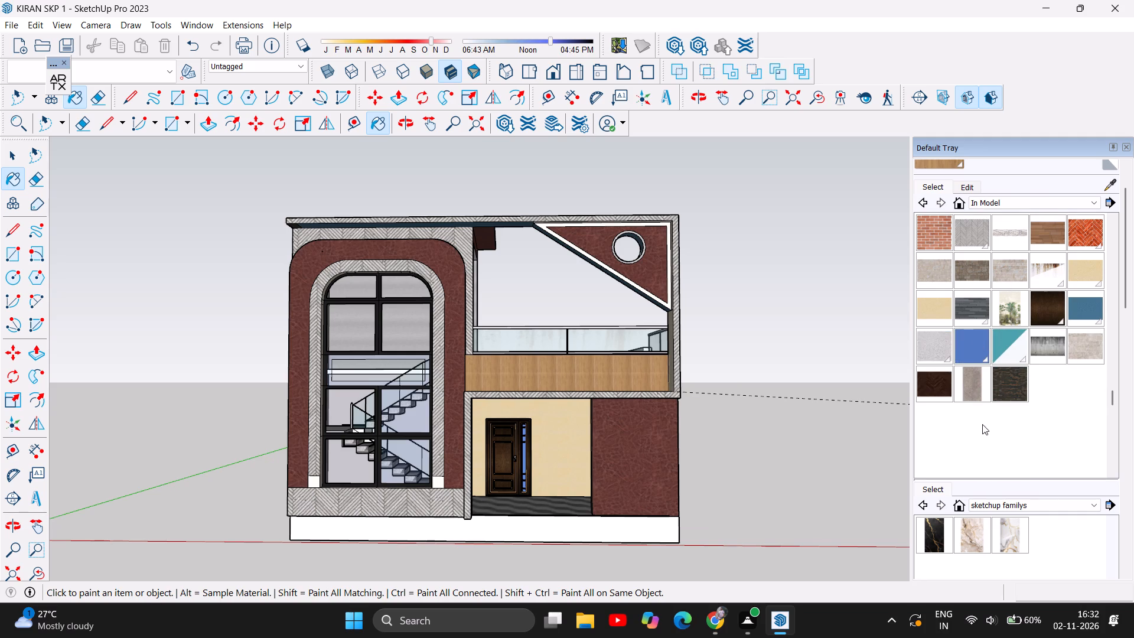
pyautogui.click(977, 390)
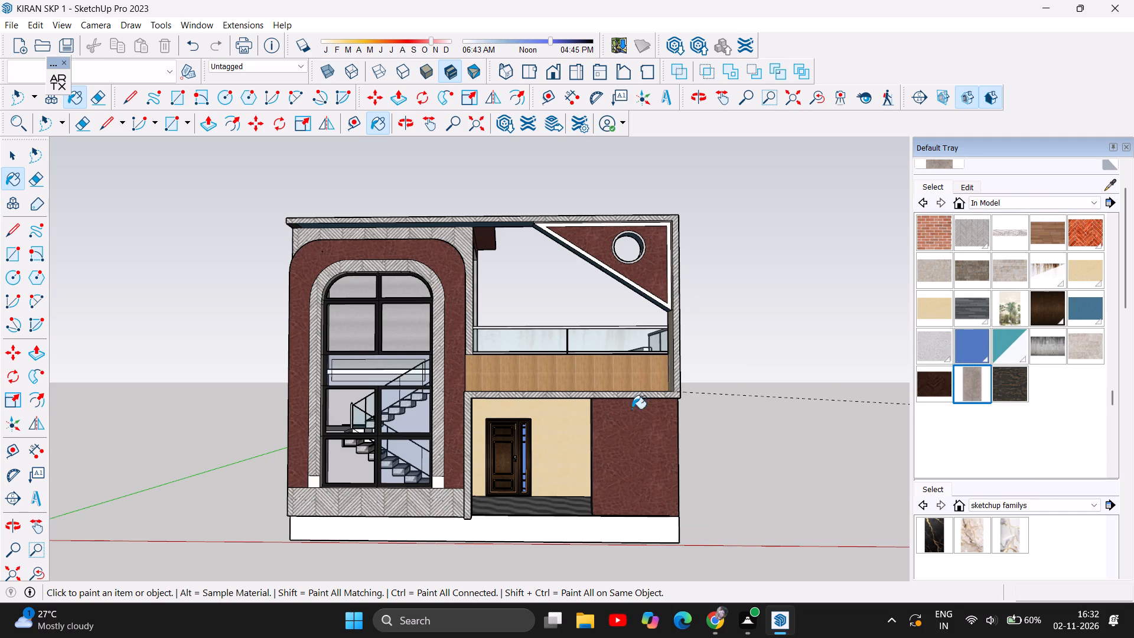
pyautogui.click(612, 378)
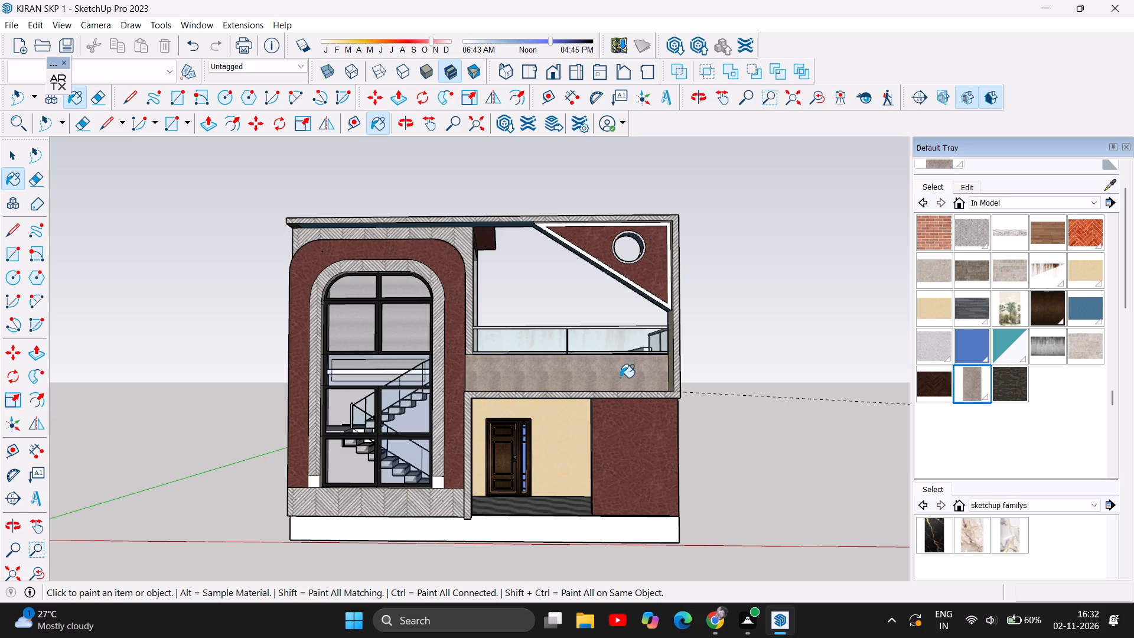
pyautogui.scroll(7, 635, 387)
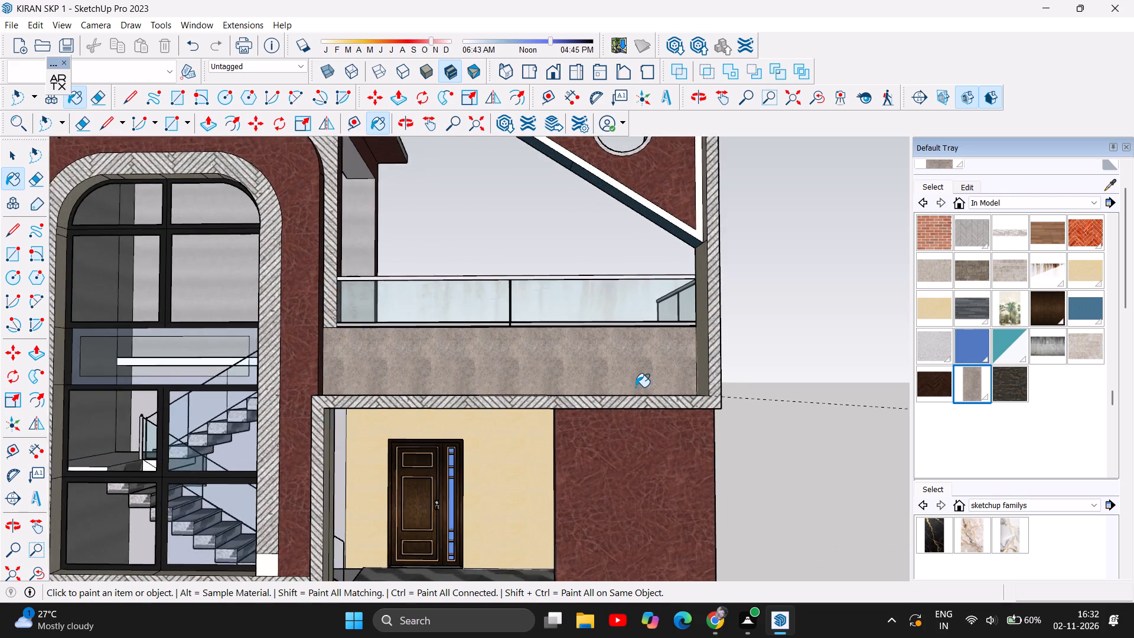
pyautogui.scroll(3, 636, 387)
pyautogui.click(736, 334)
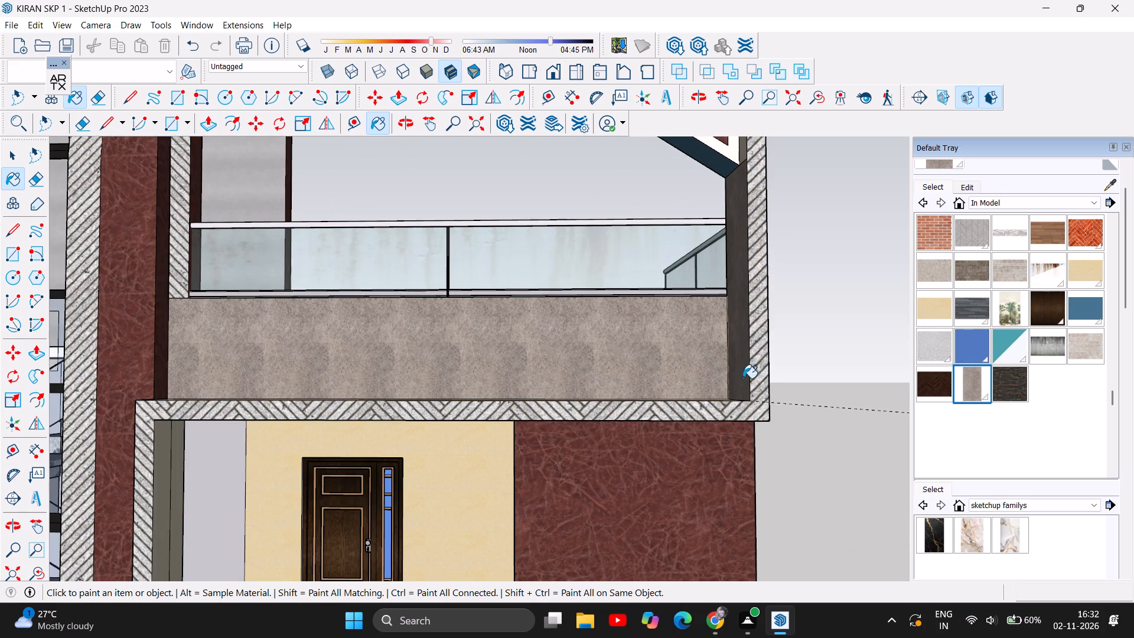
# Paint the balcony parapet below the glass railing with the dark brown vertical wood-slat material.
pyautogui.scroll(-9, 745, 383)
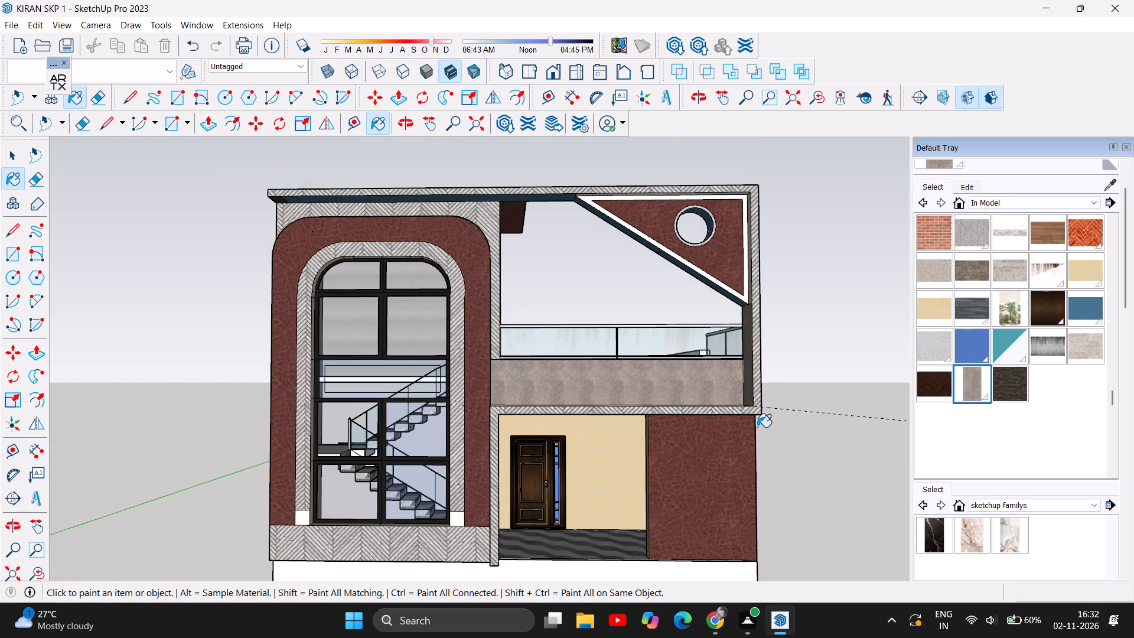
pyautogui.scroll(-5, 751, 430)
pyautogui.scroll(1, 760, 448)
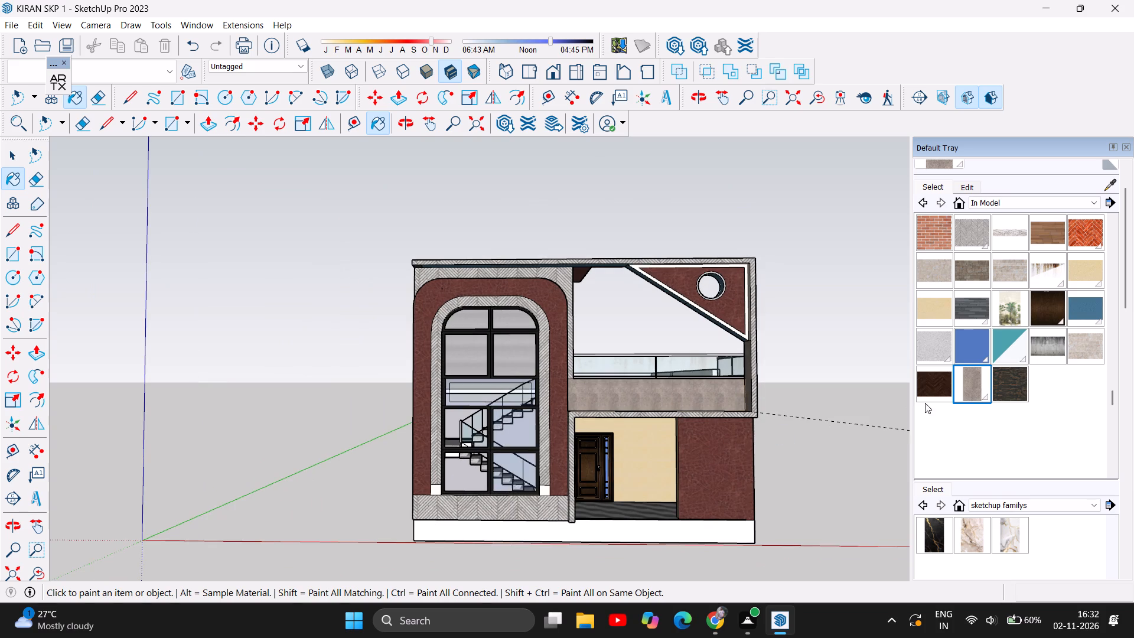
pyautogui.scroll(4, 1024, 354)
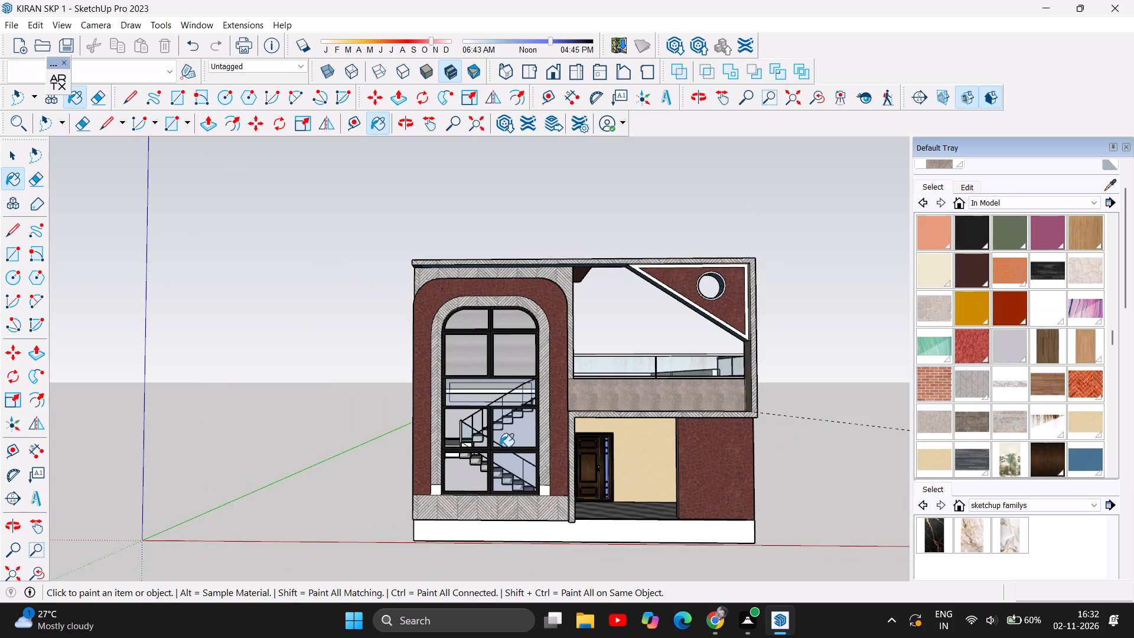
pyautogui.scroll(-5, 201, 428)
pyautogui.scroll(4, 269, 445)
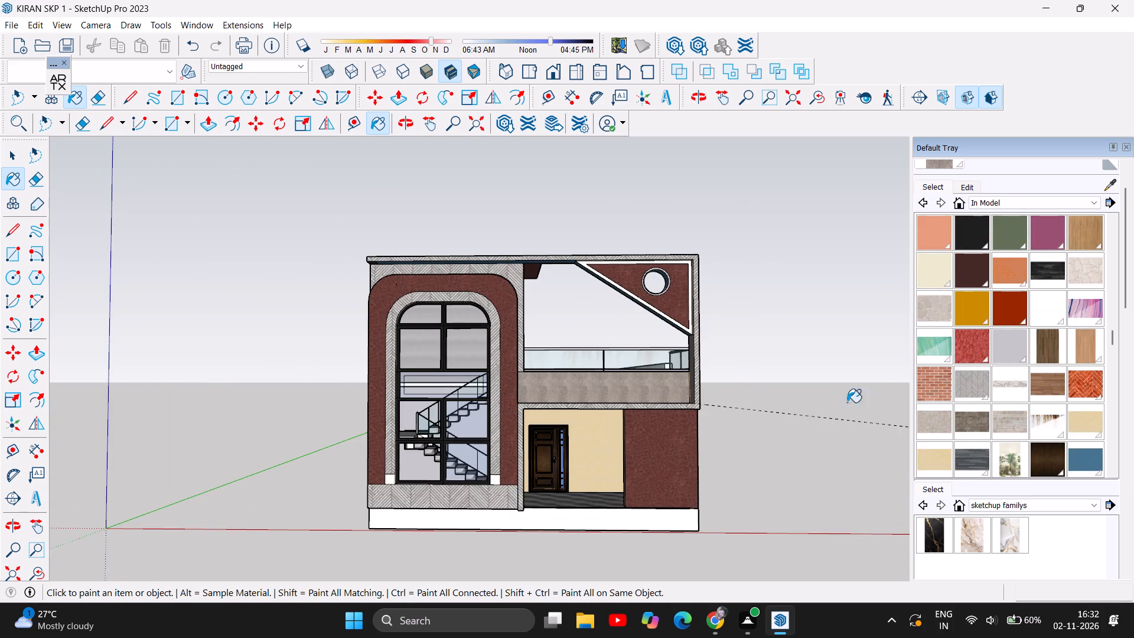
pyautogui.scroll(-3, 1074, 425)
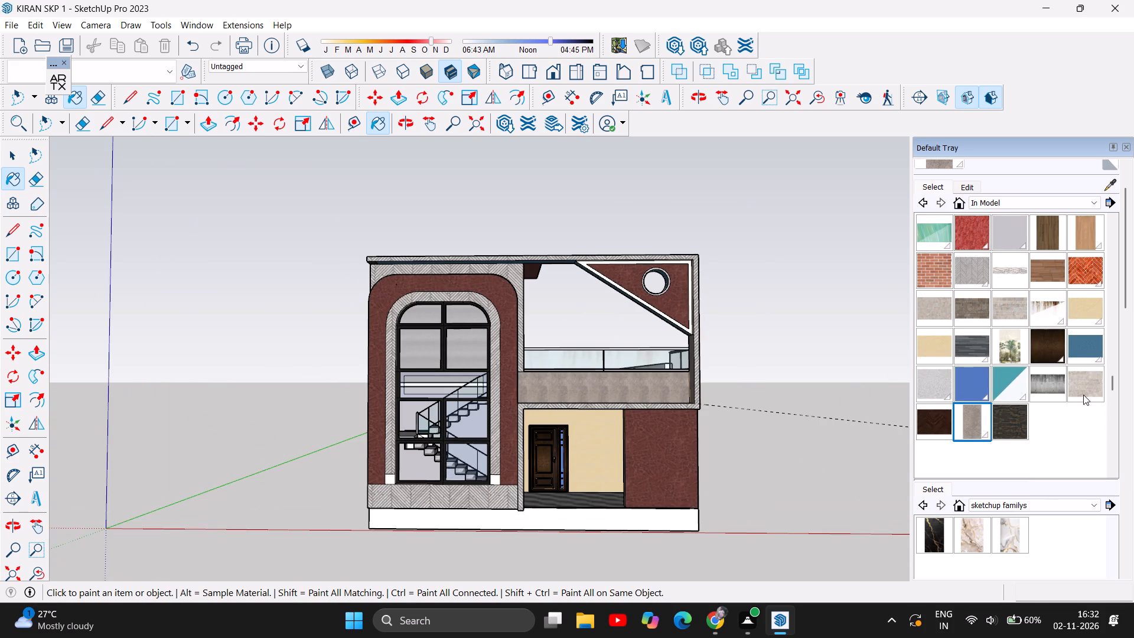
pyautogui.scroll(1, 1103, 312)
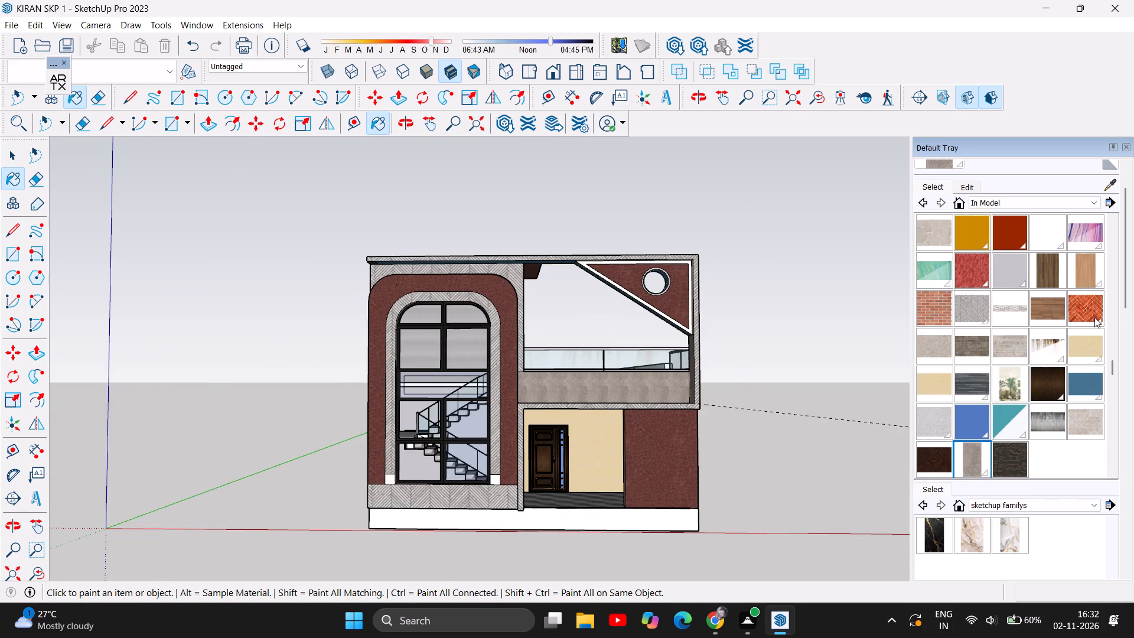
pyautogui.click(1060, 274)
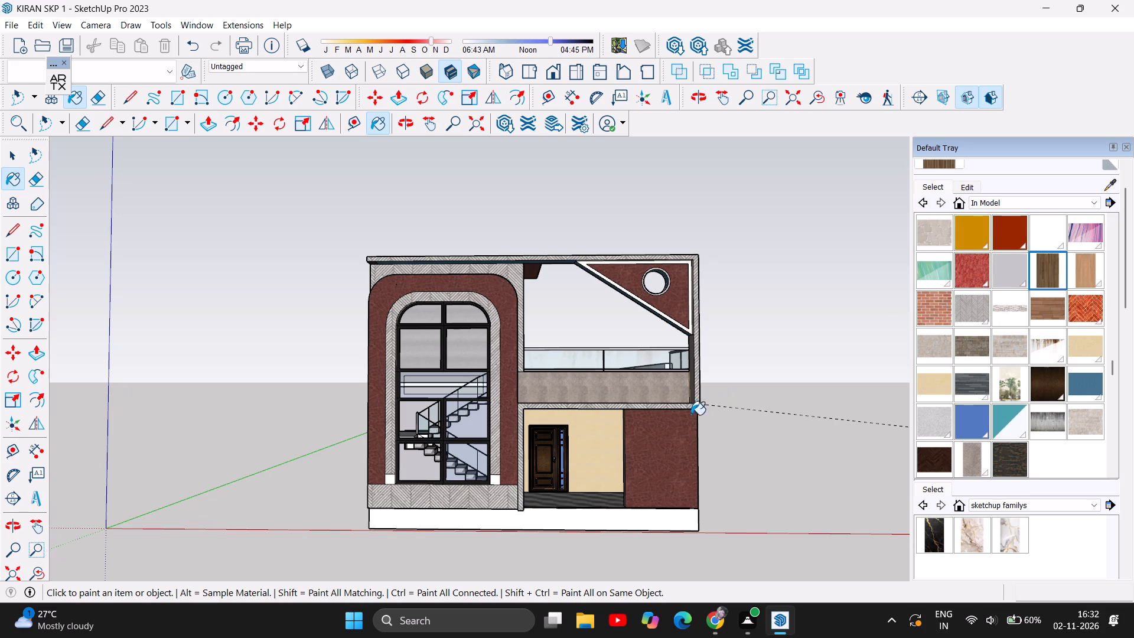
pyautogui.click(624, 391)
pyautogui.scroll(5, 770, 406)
# Paint the balcony parapet below the glass railing with the light grey speckled stone material from the model's materials.
pyautogui.scroll(5, 1046, 375)
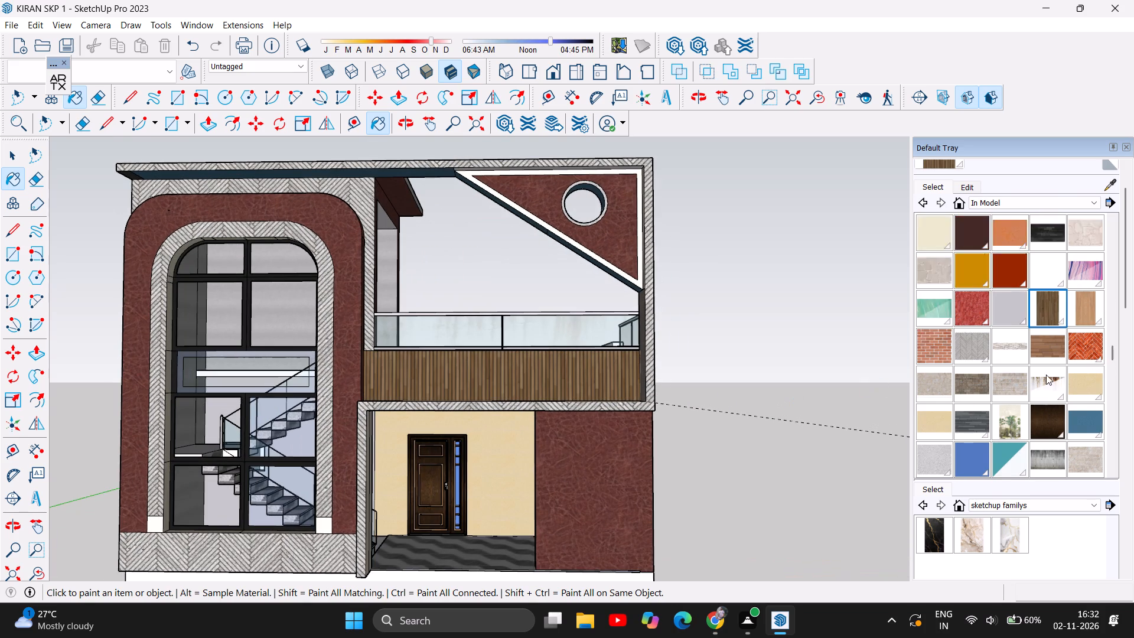
pyautogui.scroll(5, 1044, 375)
pyautogui.scroll(-2, 1036, 383)
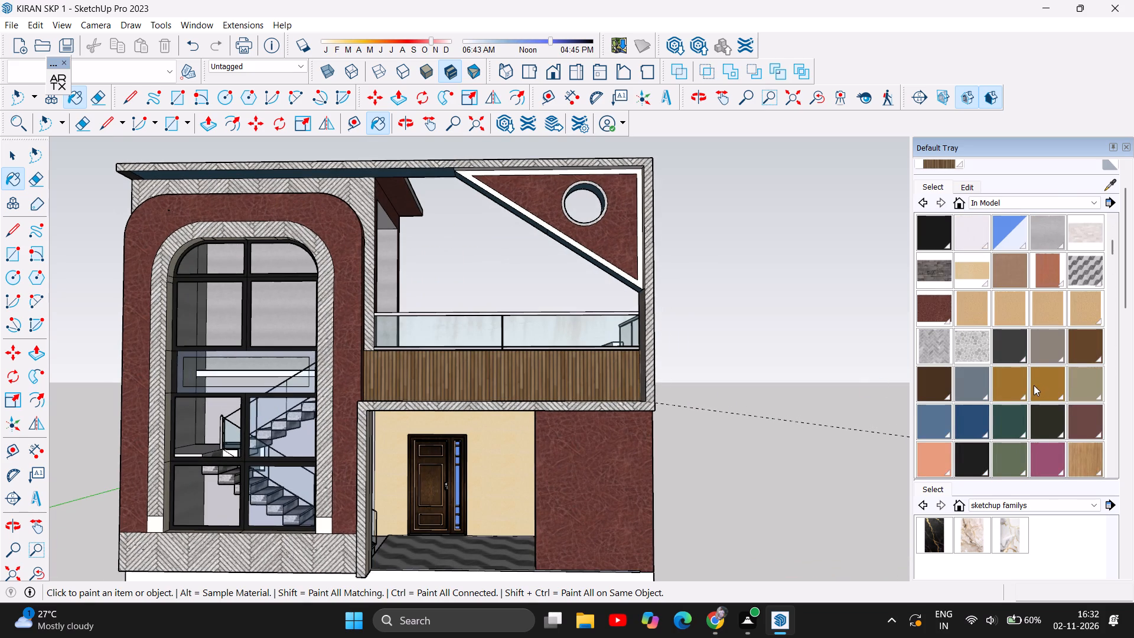
pyautogui.scroll(-1, 1034, 385)
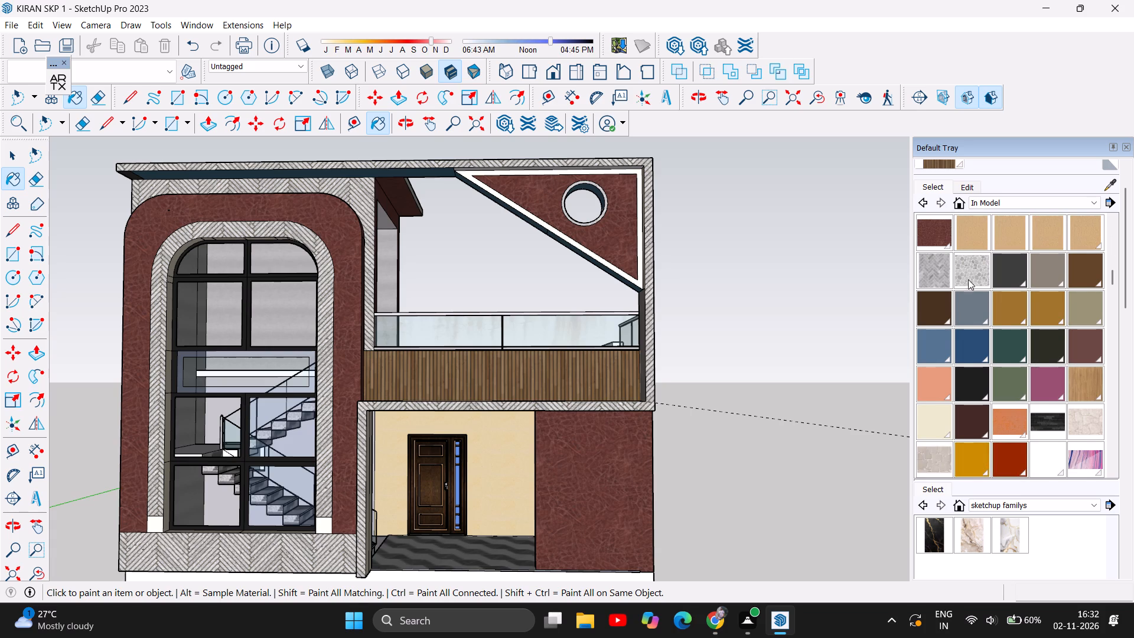
pyautogui.click(973, 271)
pyautogui.click(416, 373)
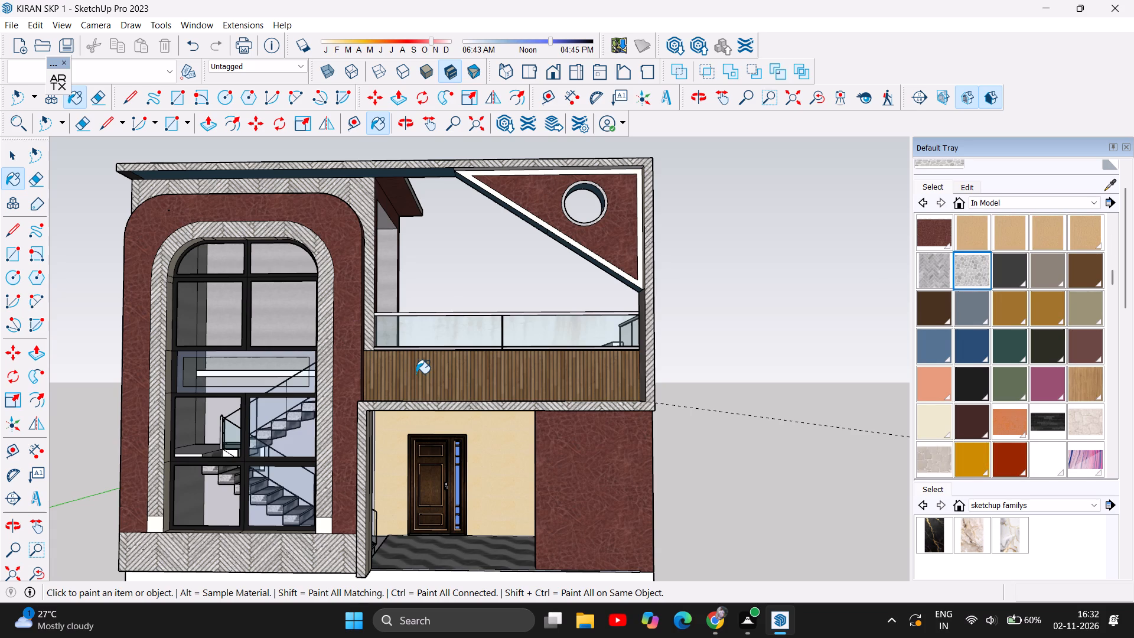
pyautogui.scroll(-3, 716, 372)
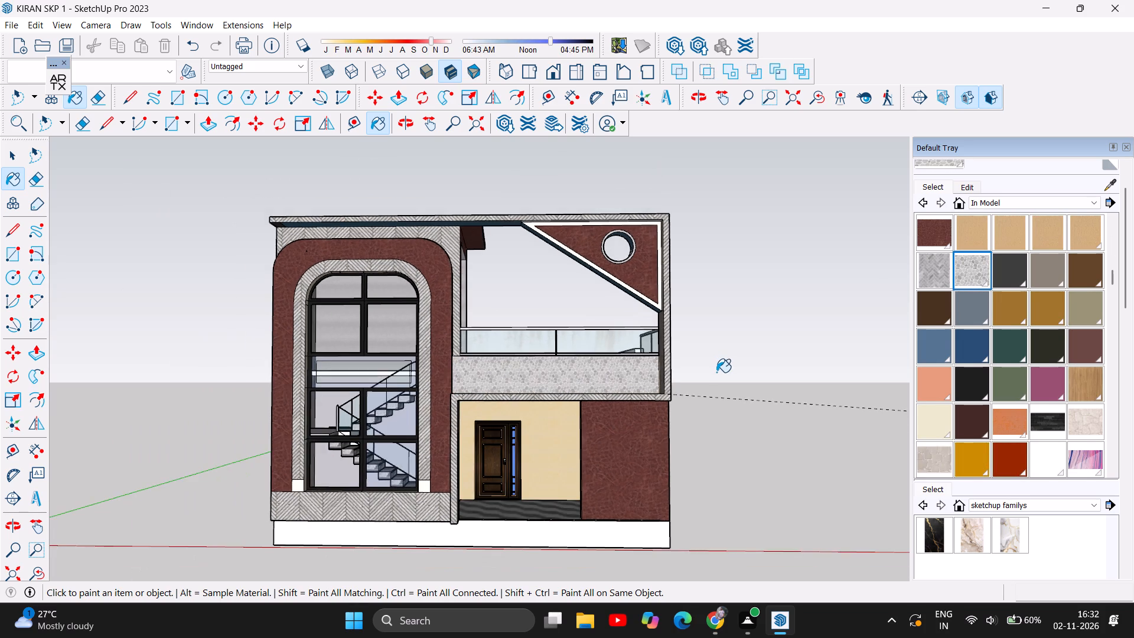
pyautogui.scroll(-1, 716, 372)
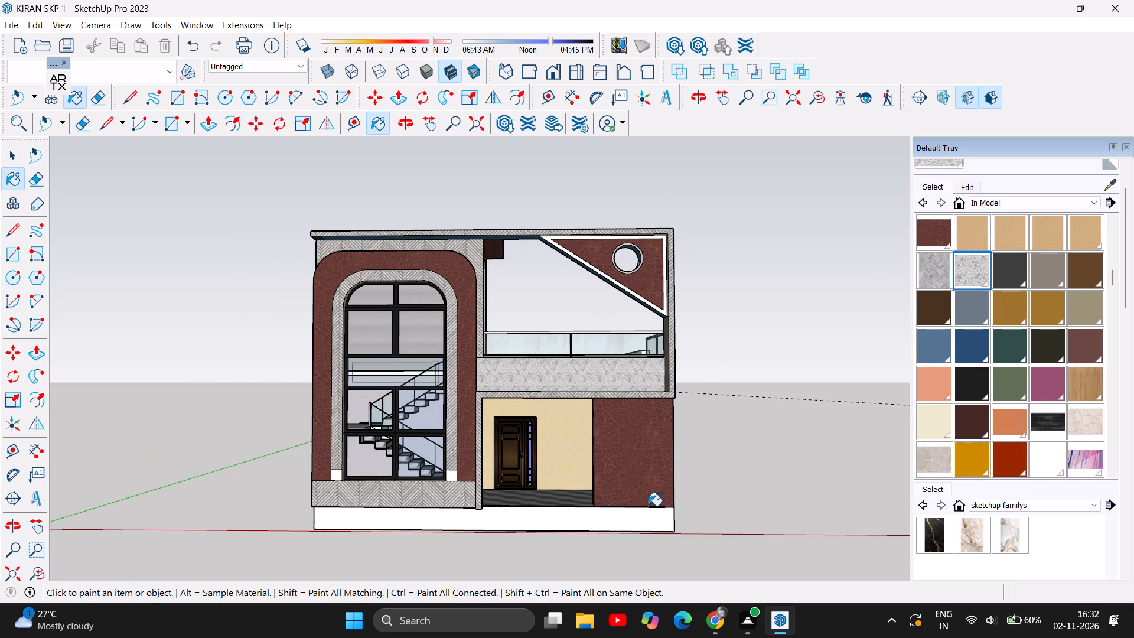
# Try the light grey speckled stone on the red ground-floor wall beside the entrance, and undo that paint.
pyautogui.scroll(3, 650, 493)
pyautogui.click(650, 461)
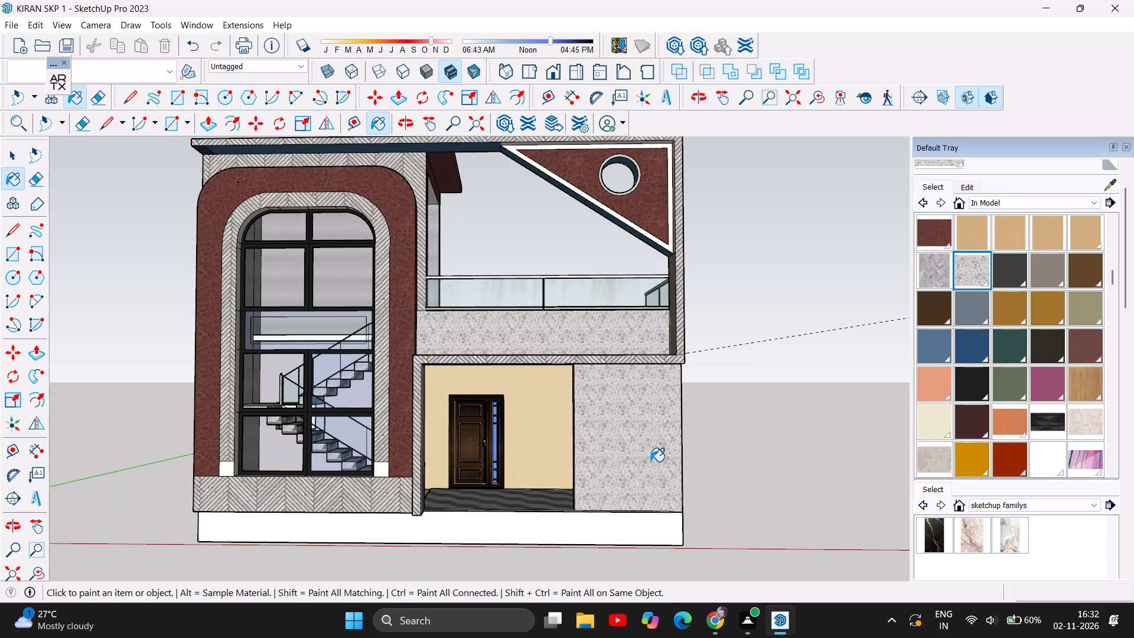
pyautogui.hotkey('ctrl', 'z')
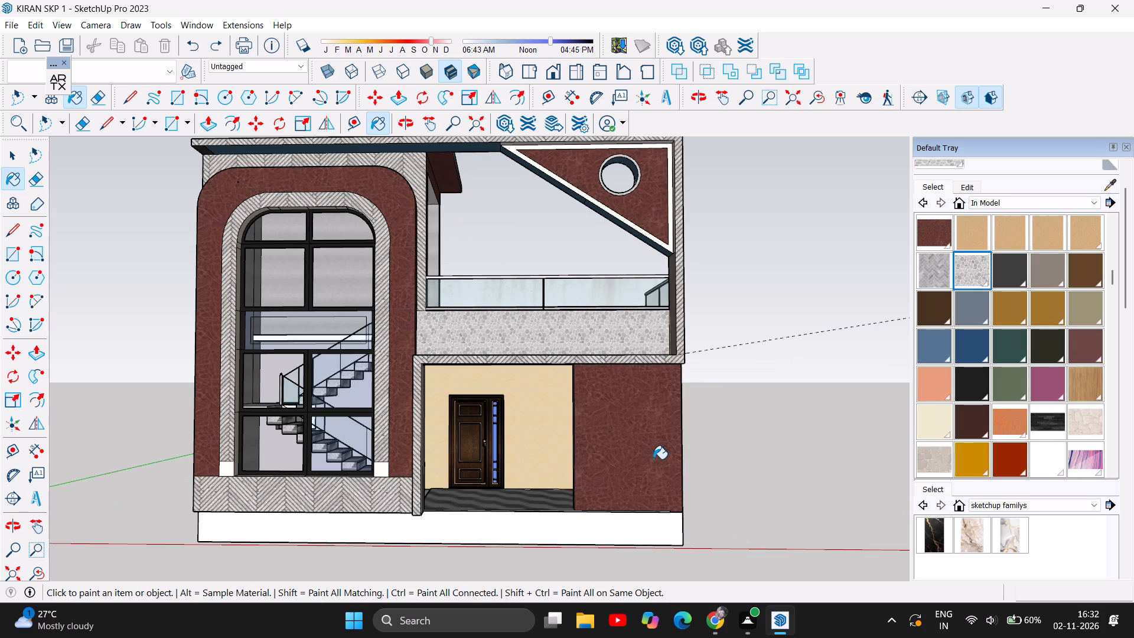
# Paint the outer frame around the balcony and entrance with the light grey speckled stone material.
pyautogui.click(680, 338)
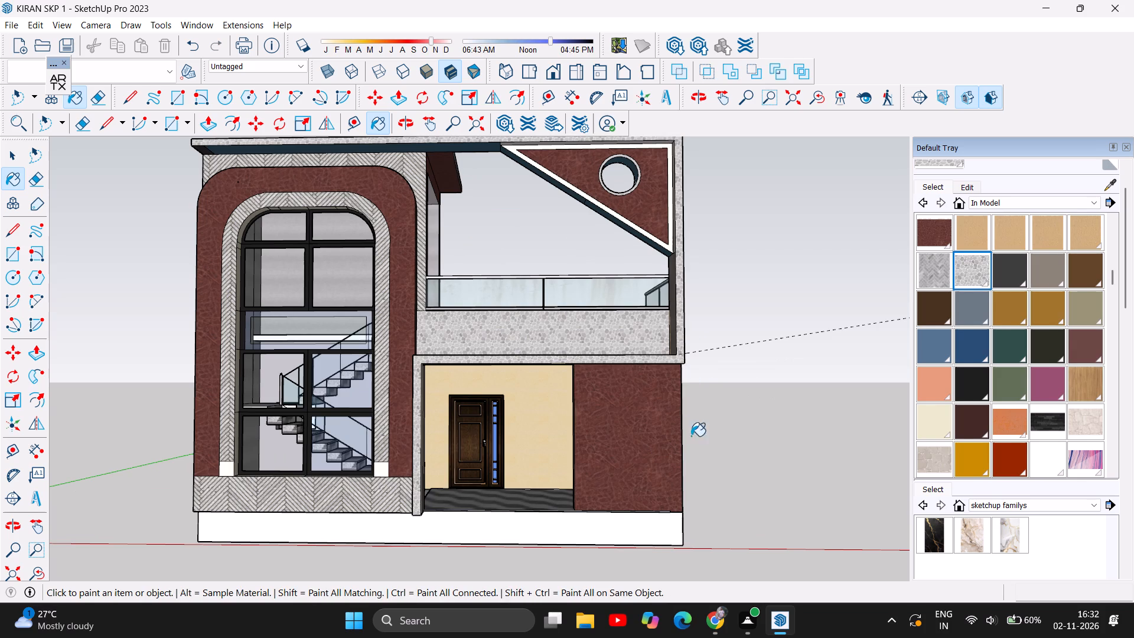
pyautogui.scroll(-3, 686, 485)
# Paint the balcony parapet below the glass railing with the cream material from the model's materials.
pyautogui.scroll(1, 747, 387)
pyautogui.scroll(2, 1021, 379)
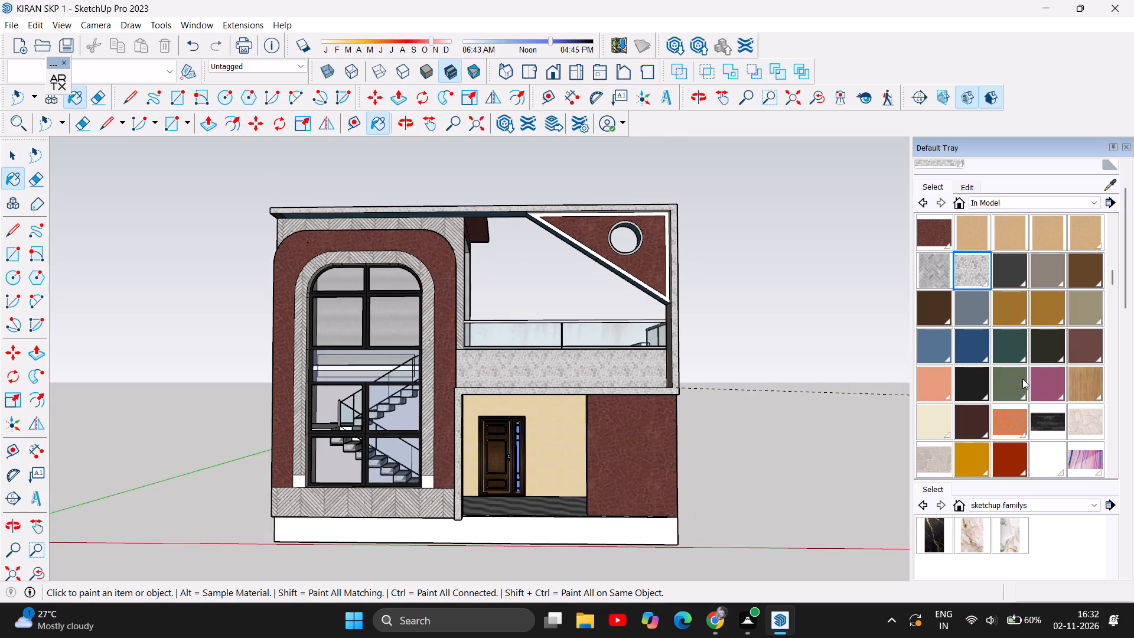
pyautogui.scroll(1, 1022, 379)
pyautogui.click(977, 274)
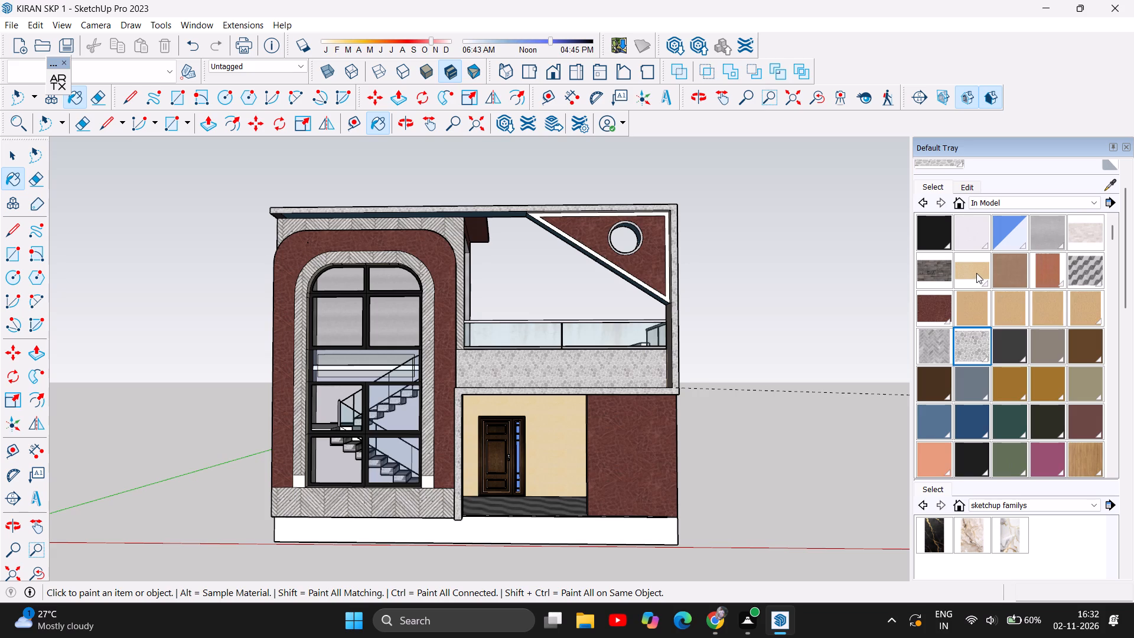
pyautogui.click(616, 370)
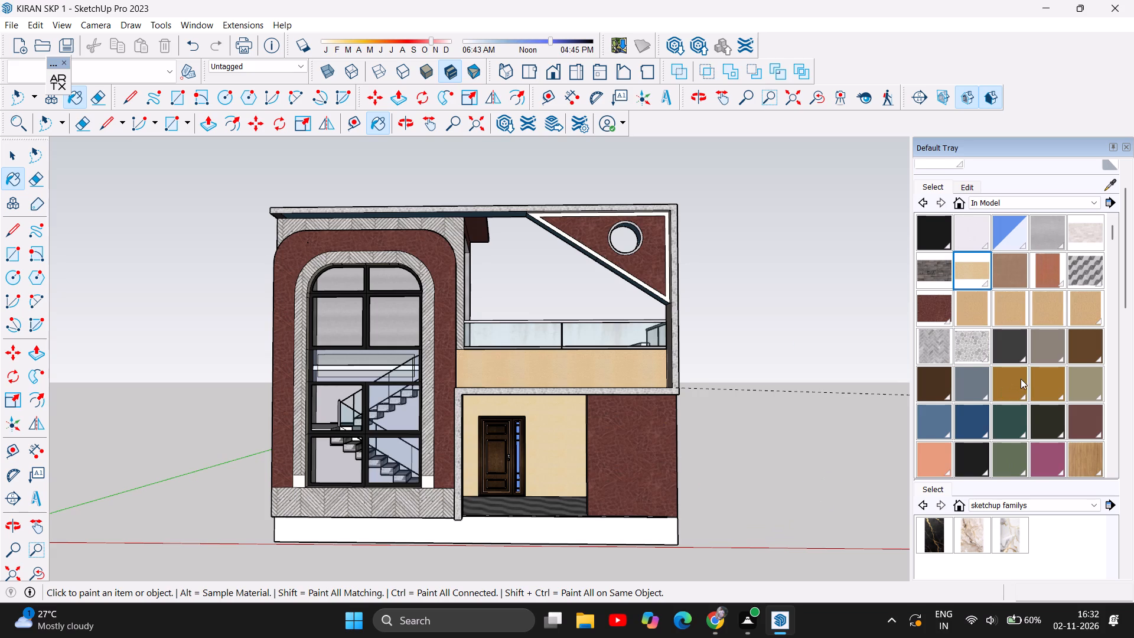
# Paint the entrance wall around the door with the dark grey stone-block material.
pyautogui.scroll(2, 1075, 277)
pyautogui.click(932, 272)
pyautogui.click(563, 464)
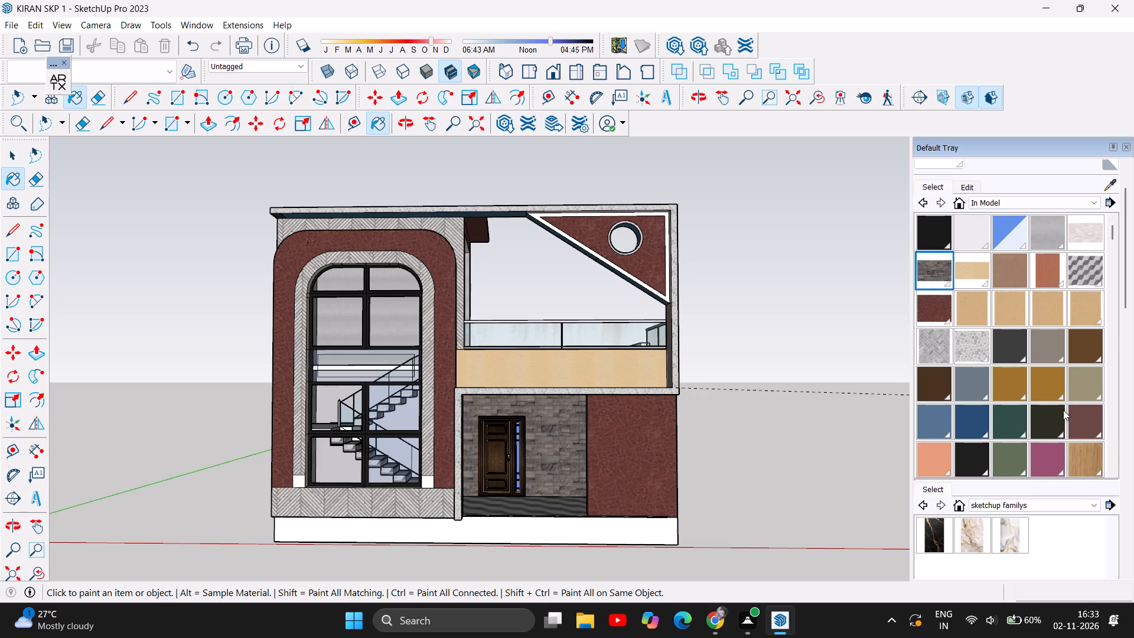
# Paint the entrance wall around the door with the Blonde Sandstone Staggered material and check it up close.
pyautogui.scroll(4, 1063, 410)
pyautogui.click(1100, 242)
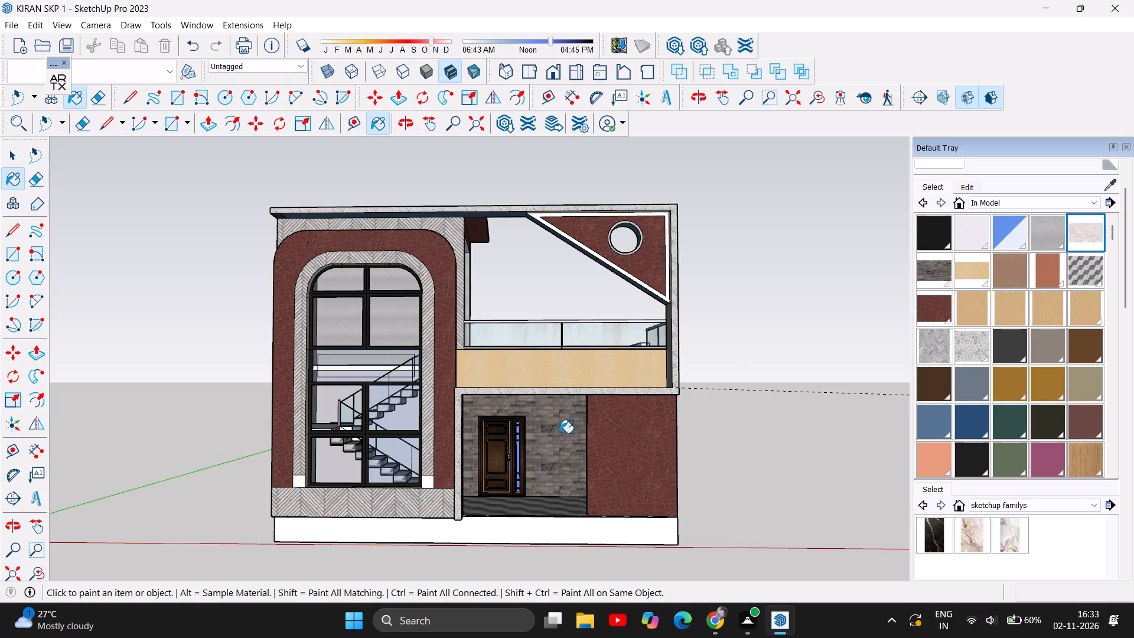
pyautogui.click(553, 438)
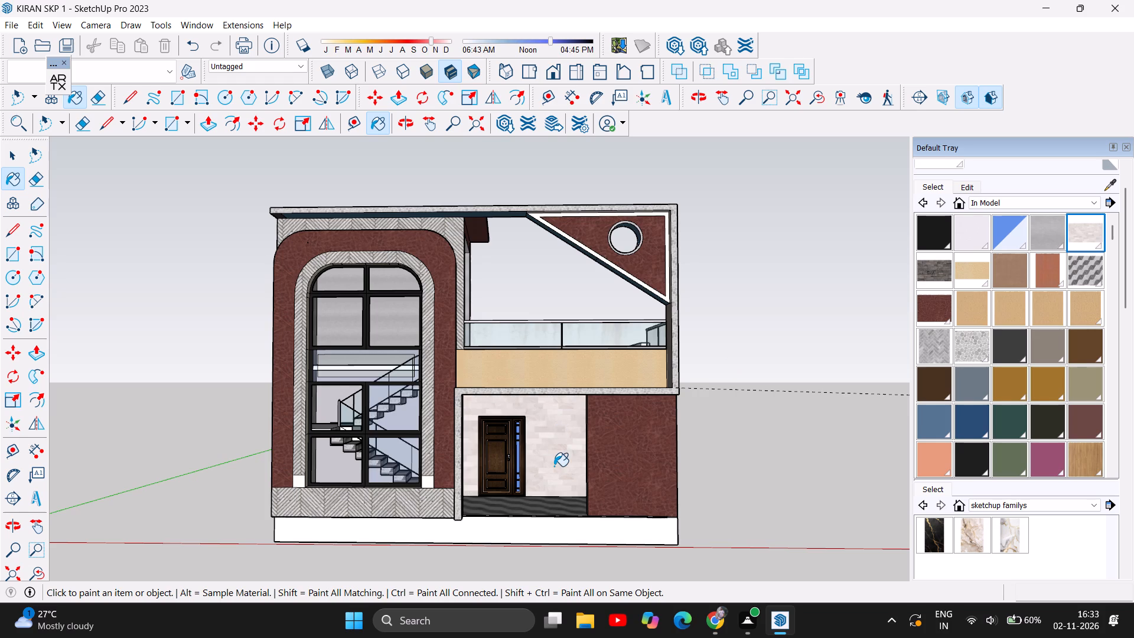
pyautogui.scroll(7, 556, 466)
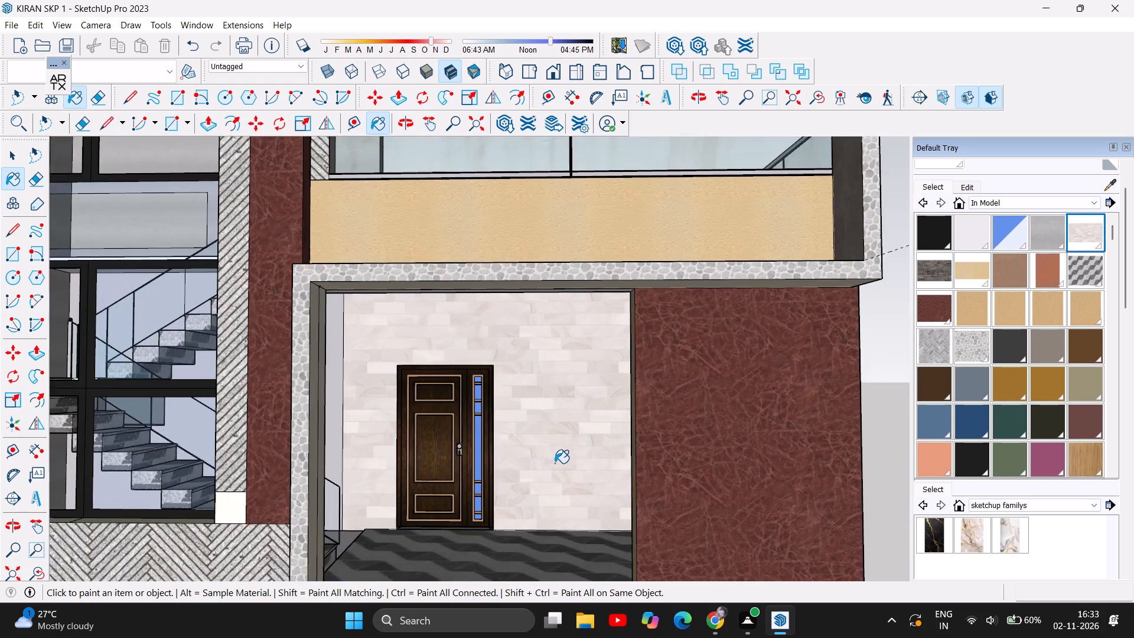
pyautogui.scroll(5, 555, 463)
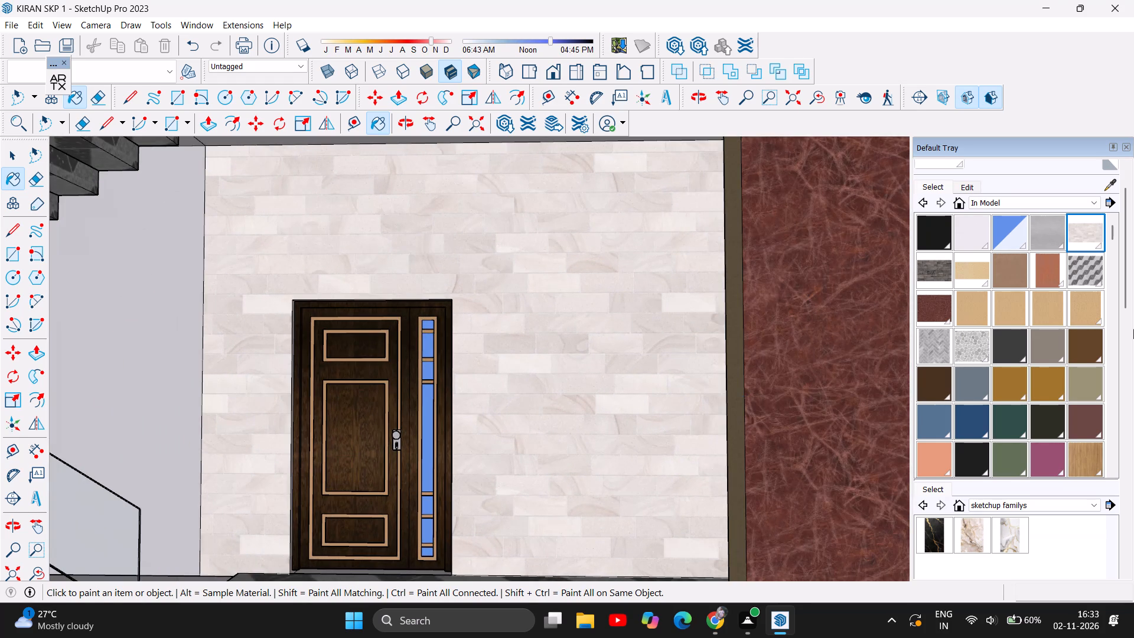
# Paint the entrance wall around the door with the Weathered Limestone, Ashlar material from the model's materials.
pyautogui.scroll(2, 1111, 264)
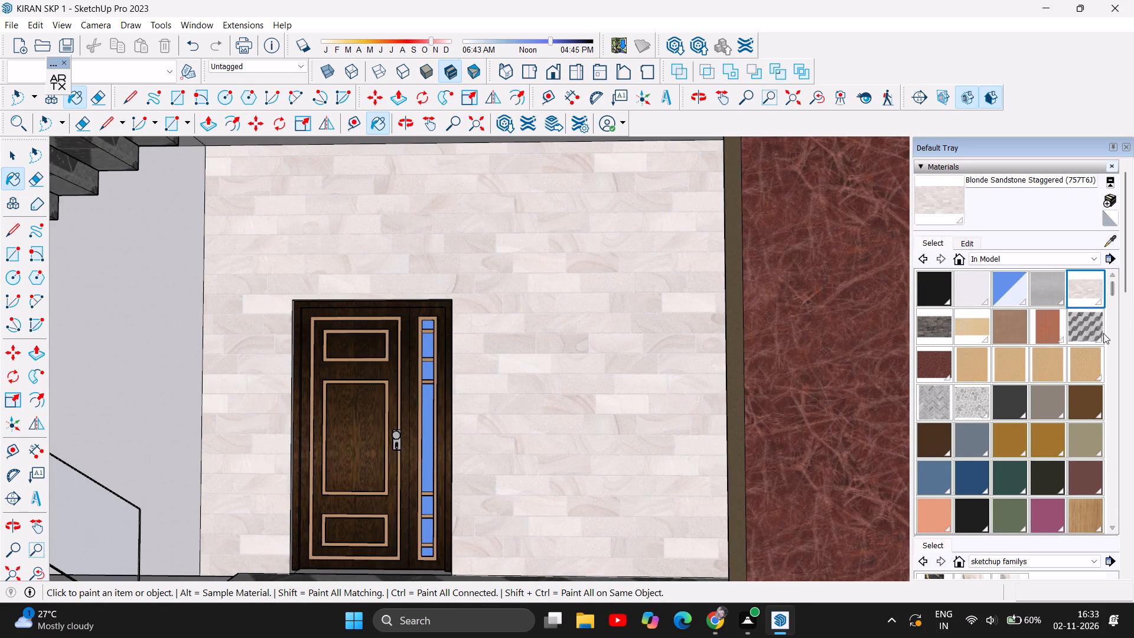
pyautogui.scroll(-5, 1103, 363)
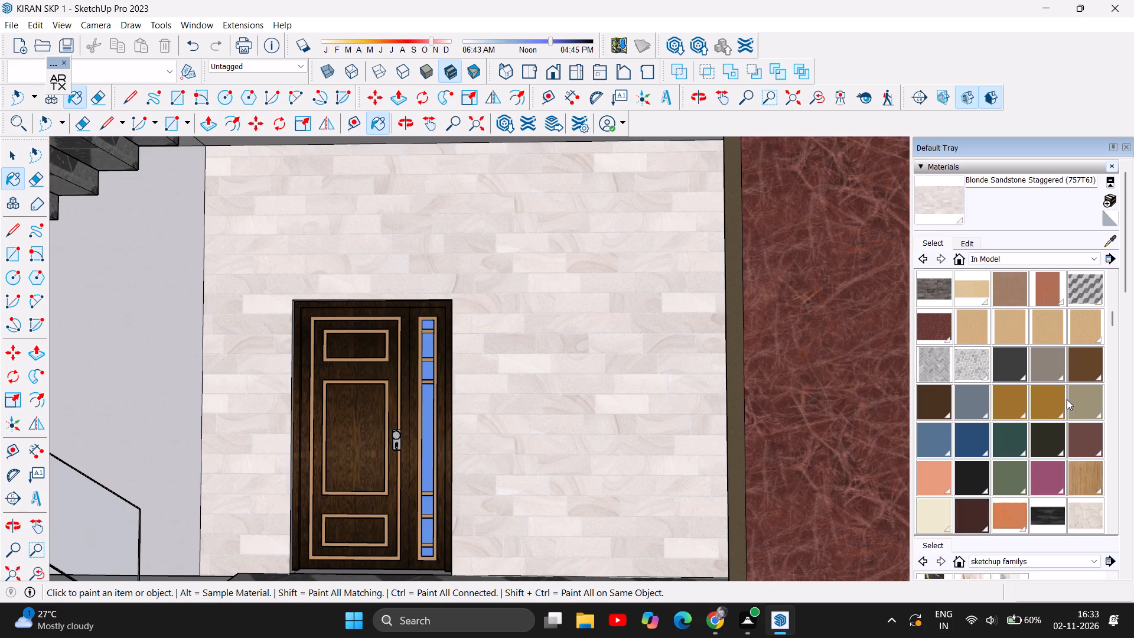
pyautogui.scroll(-3, 1072, 424)
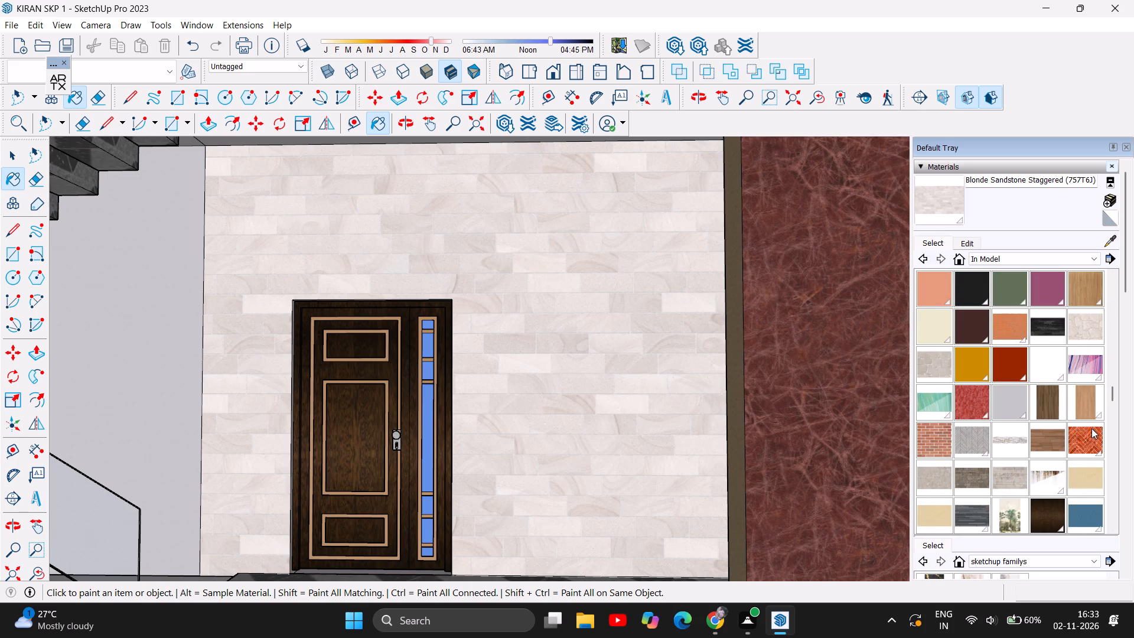
pyautogui.scroll(-2, 1091, 428)
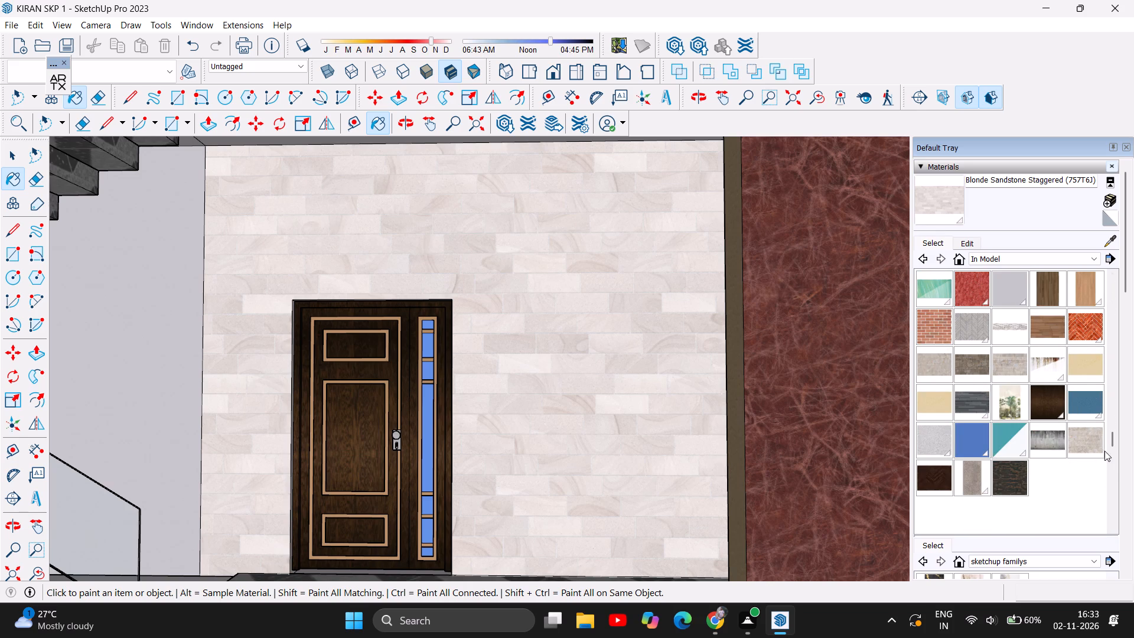
pyautogui.click(1087, 447)
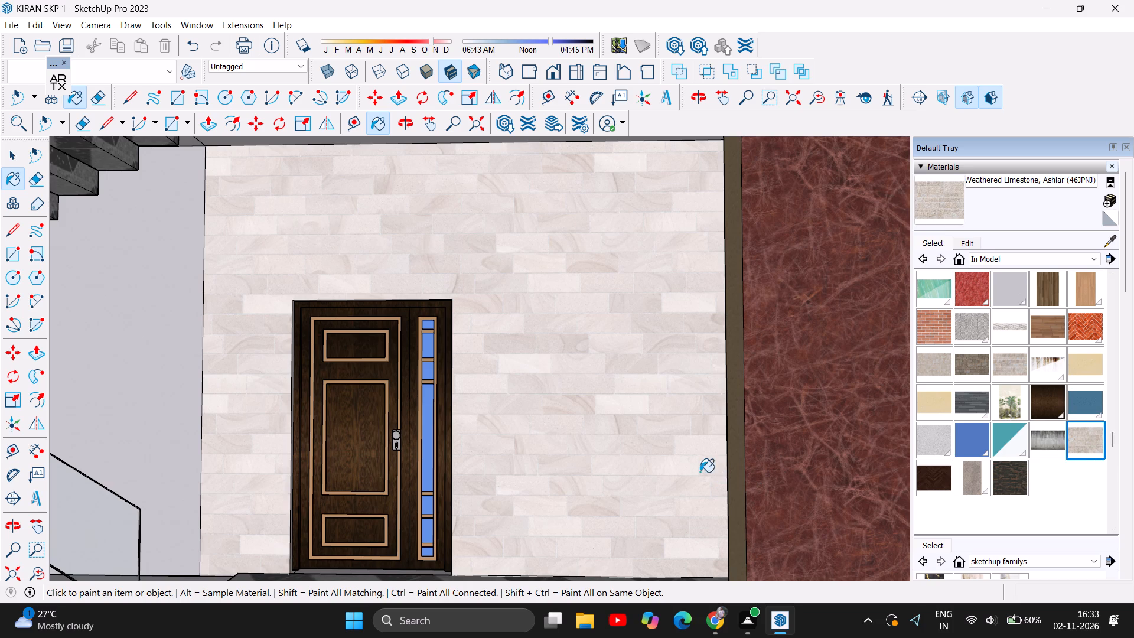
pyautogui.click(637, 447)
pyautogui.scroll(-9, 676, 425)
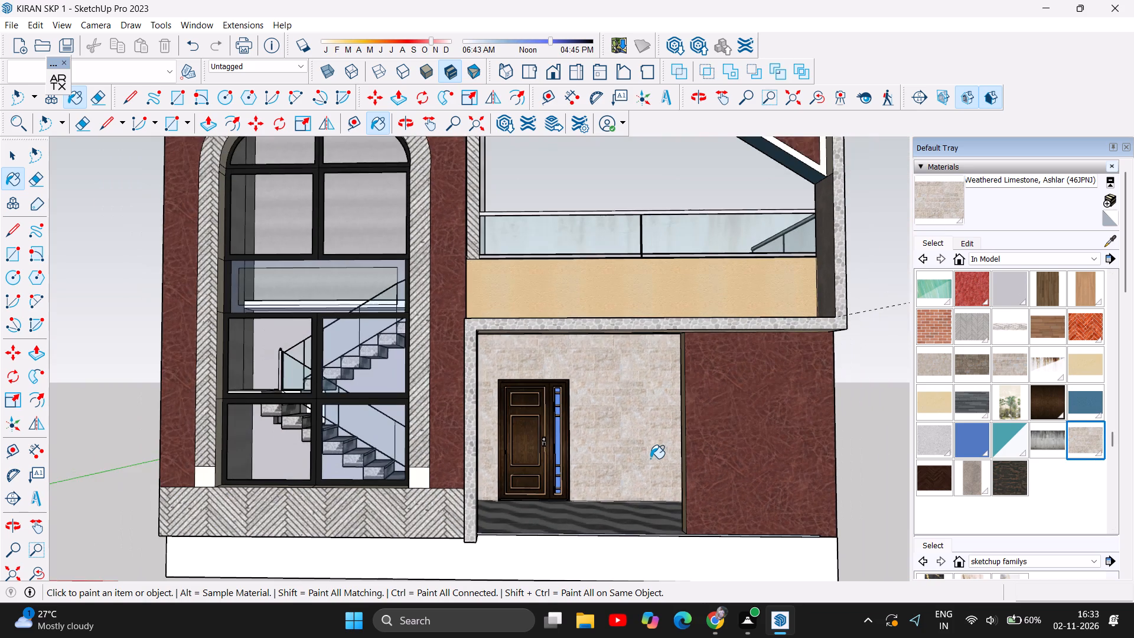
pyautogui.scroll(-5, 651, 447)
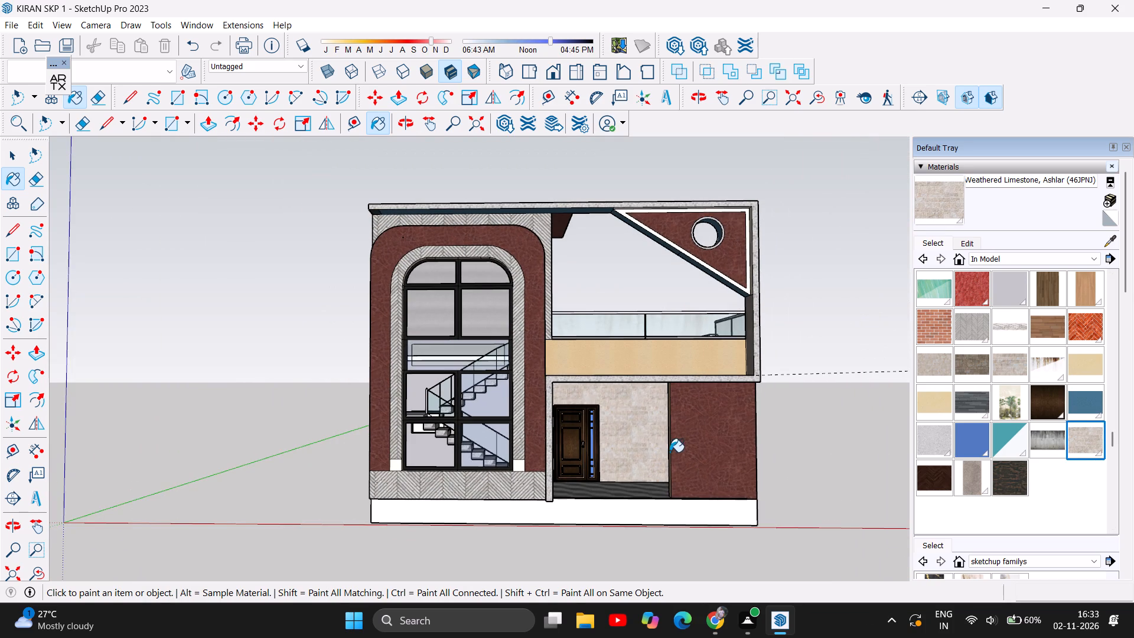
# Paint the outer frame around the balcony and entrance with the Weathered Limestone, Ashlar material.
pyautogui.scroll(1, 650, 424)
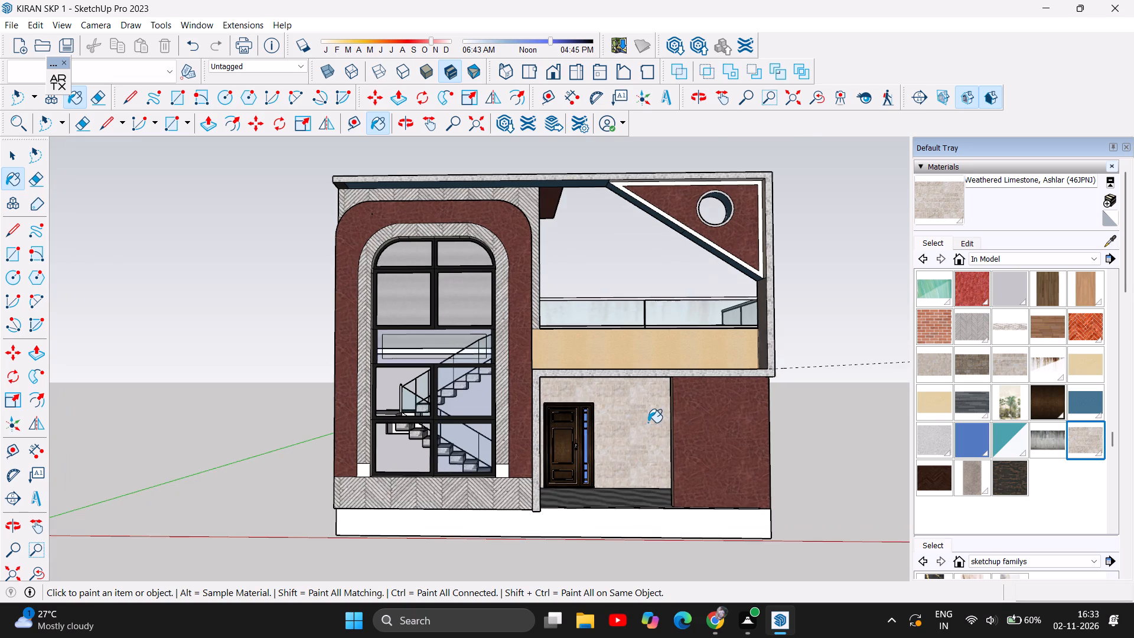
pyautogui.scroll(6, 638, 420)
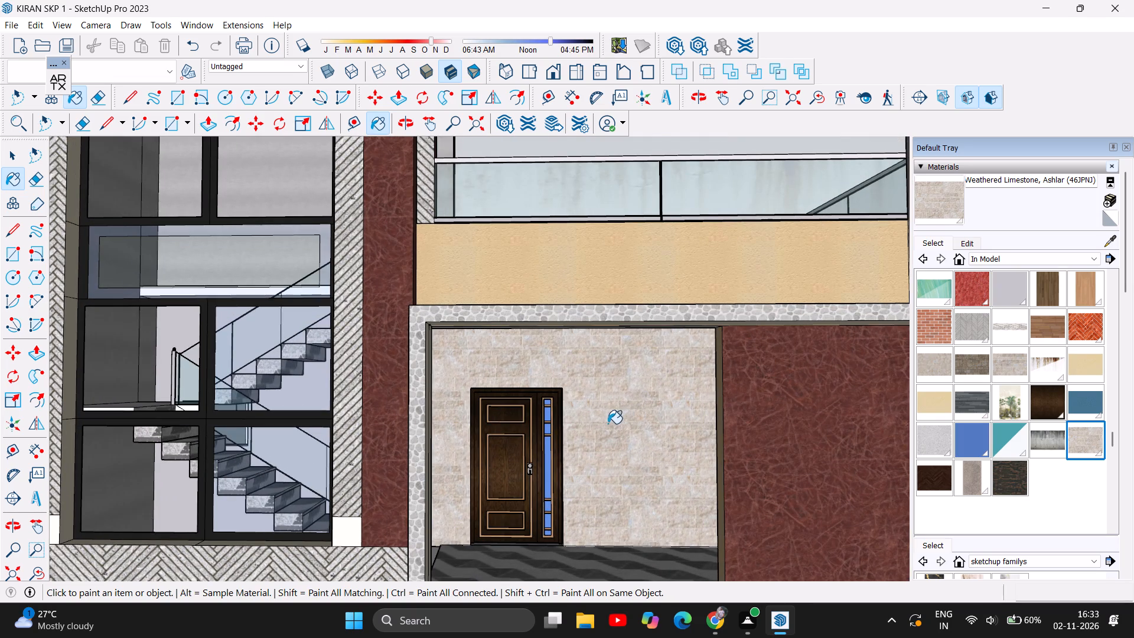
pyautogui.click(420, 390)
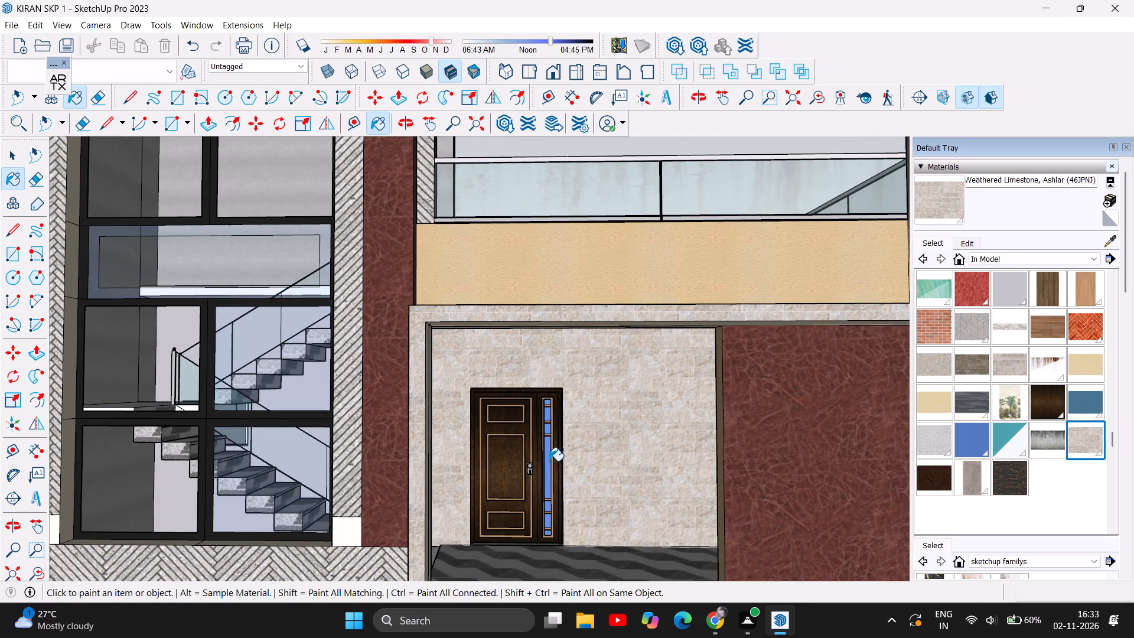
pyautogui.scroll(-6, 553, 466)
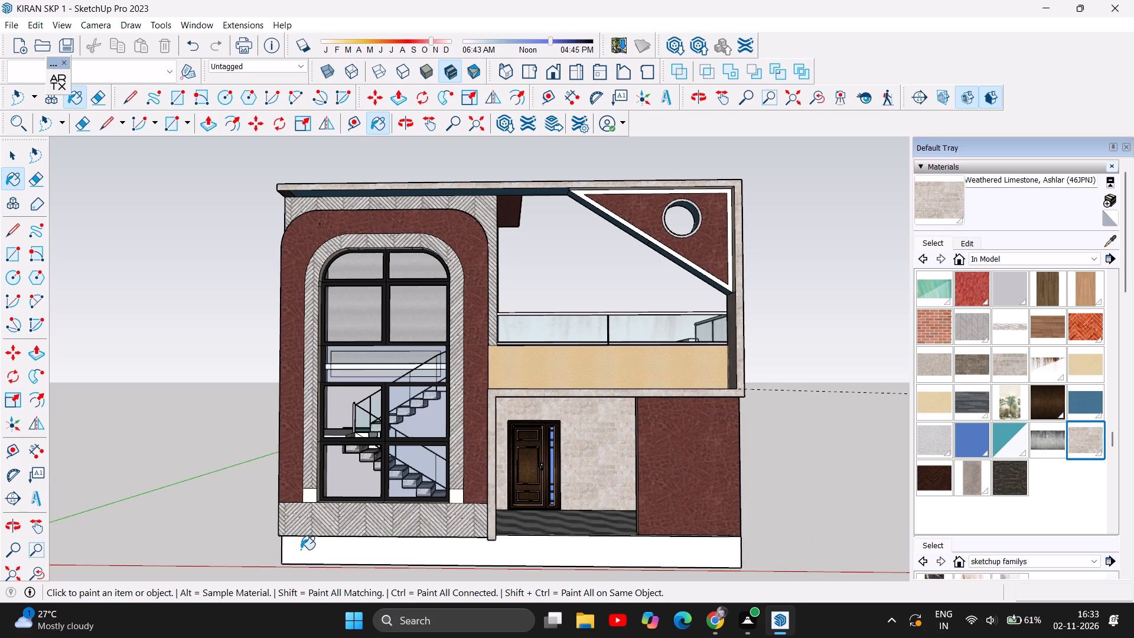
# Paint the outer frame around the balcony and entrance with the Textured Stucco material.
pyautogui.scroll(4, 293, 526)
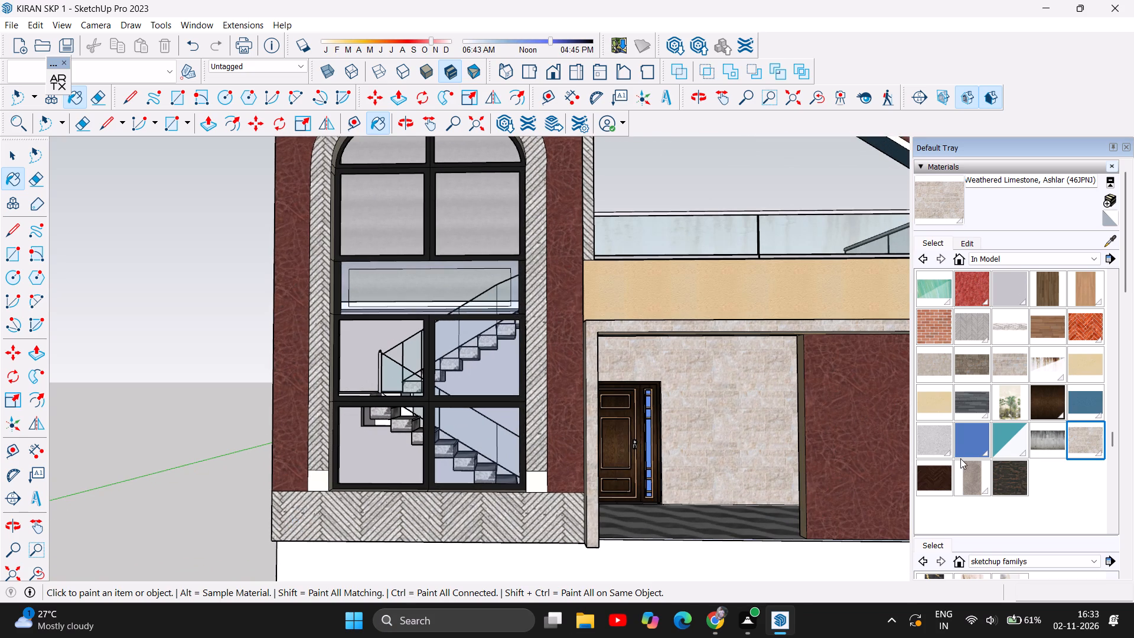
pyautogui.click(937, 445)
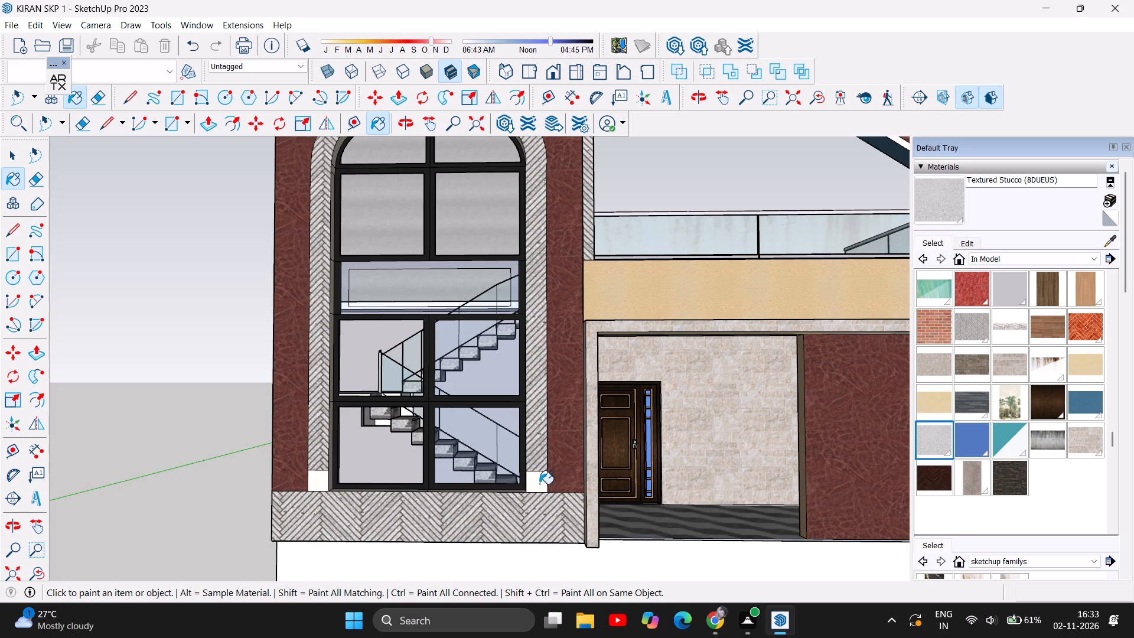
pyautogui.click(589, 458)
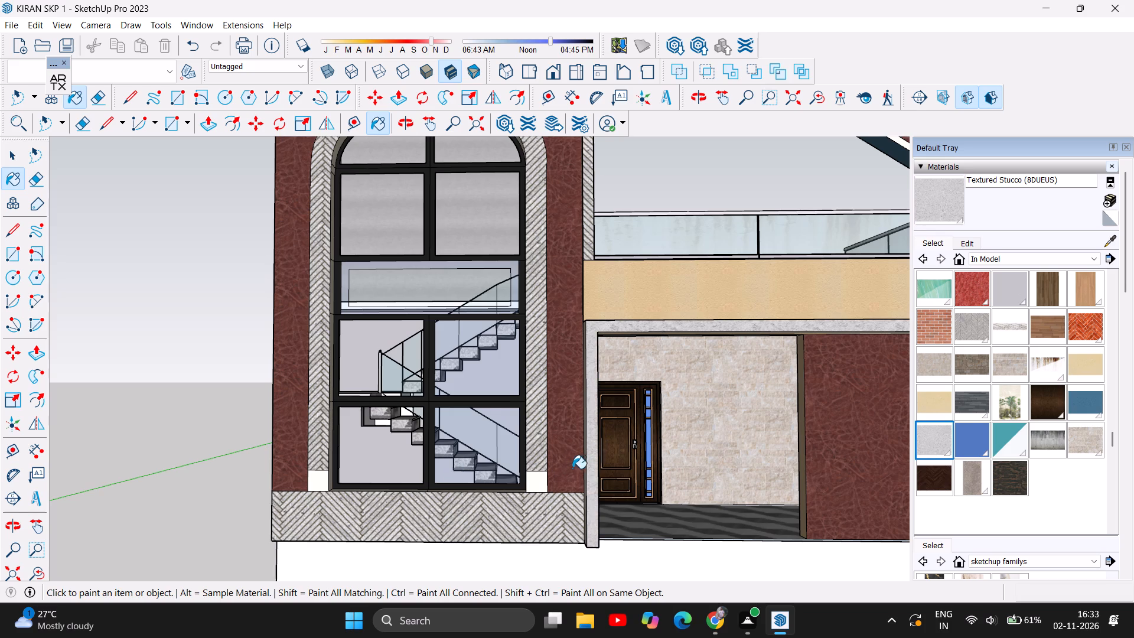
pyautogui.scroll(-5, 561, 483)
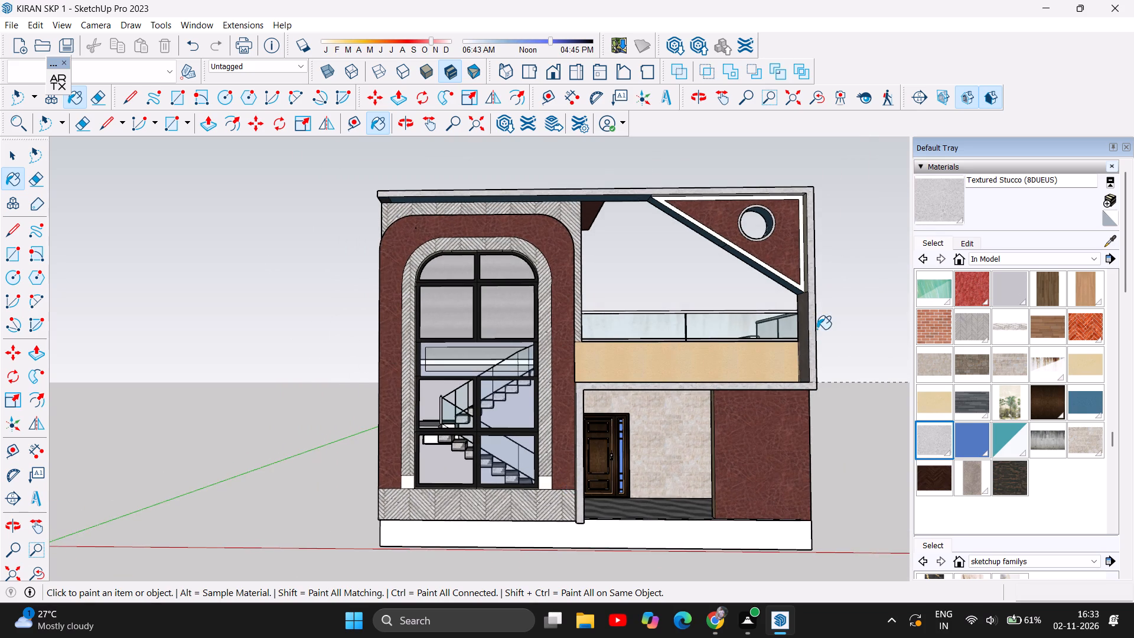
# Paint the white trim around the red triangular panel above the balcony with Textured Stucco.
pyautogui.scroll(4, 799, 310)
pyautogui.scroll(4, 822, 217)
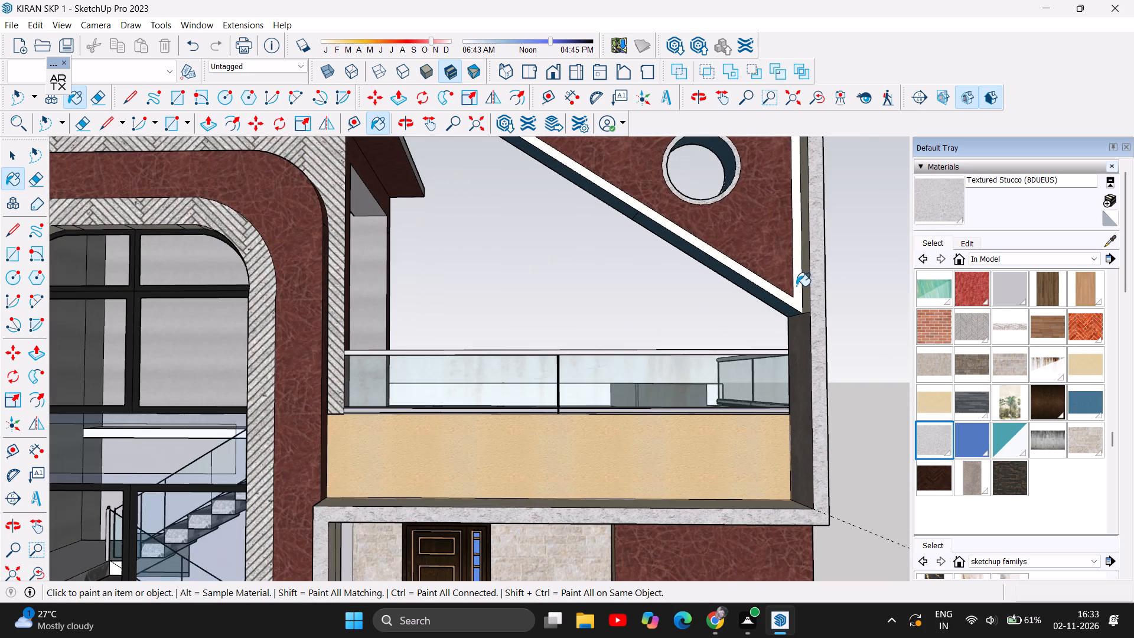
pyautogui.click(796, 286)
pyautogui.scroll(-6, 750, 353)
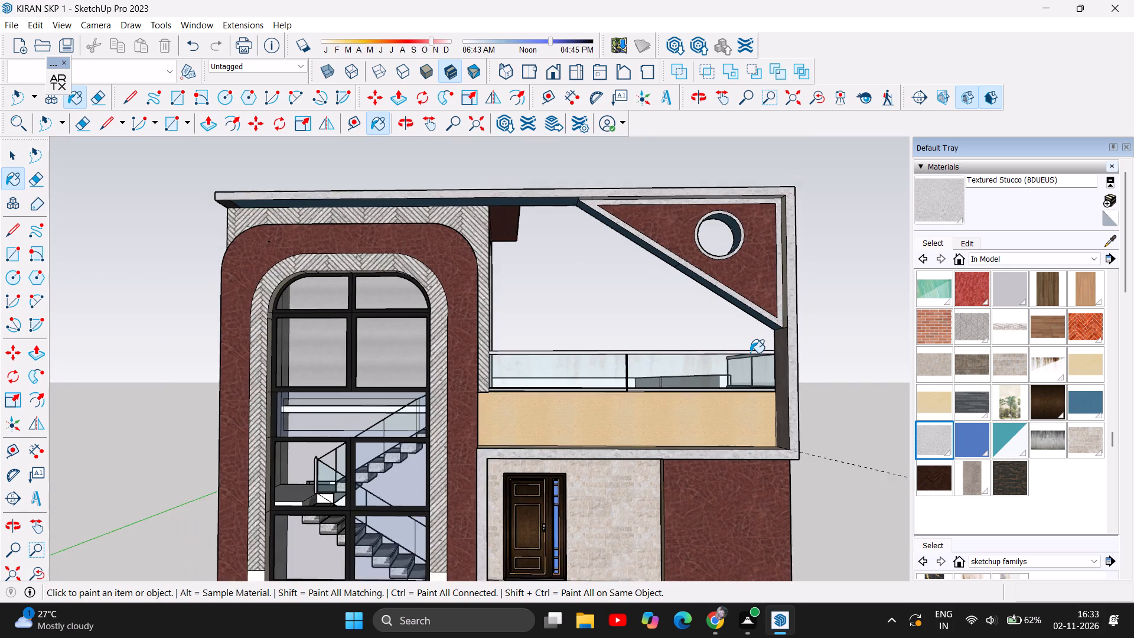
# Replace the herringbone on the wall behind the red arch and on the tall window's arched surround with Textured Stucco.
pyautogui.scroll(-2, 750, 353)
pyautogui.click(537, 258)
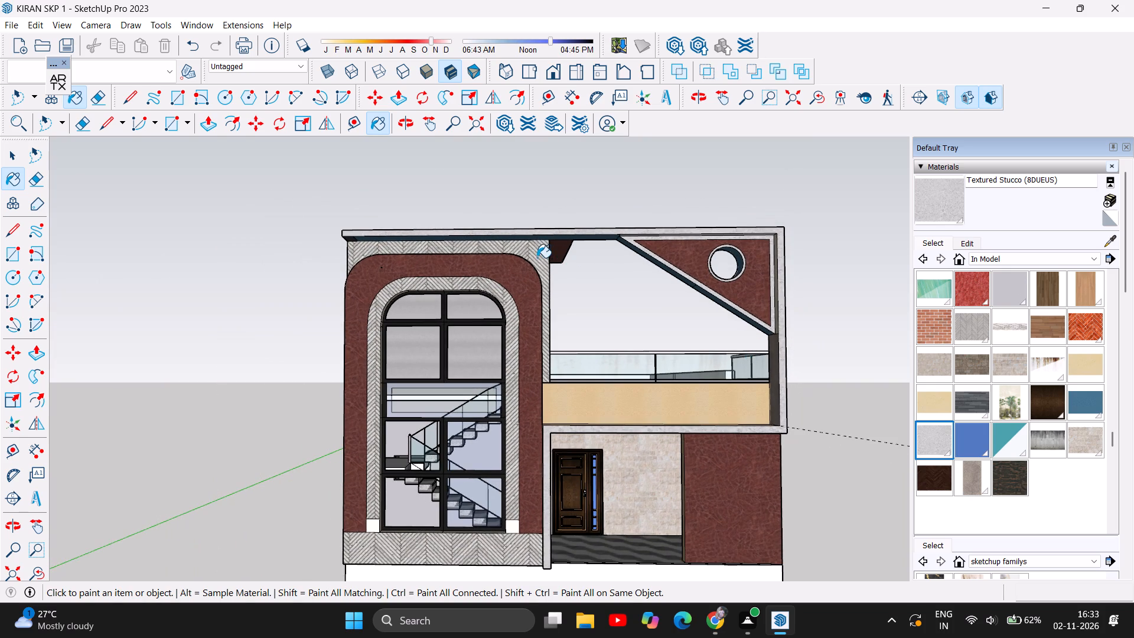
pyautogui.scroll(-3, 559, 287)
pyautogui.scroll(1, 570, 324)
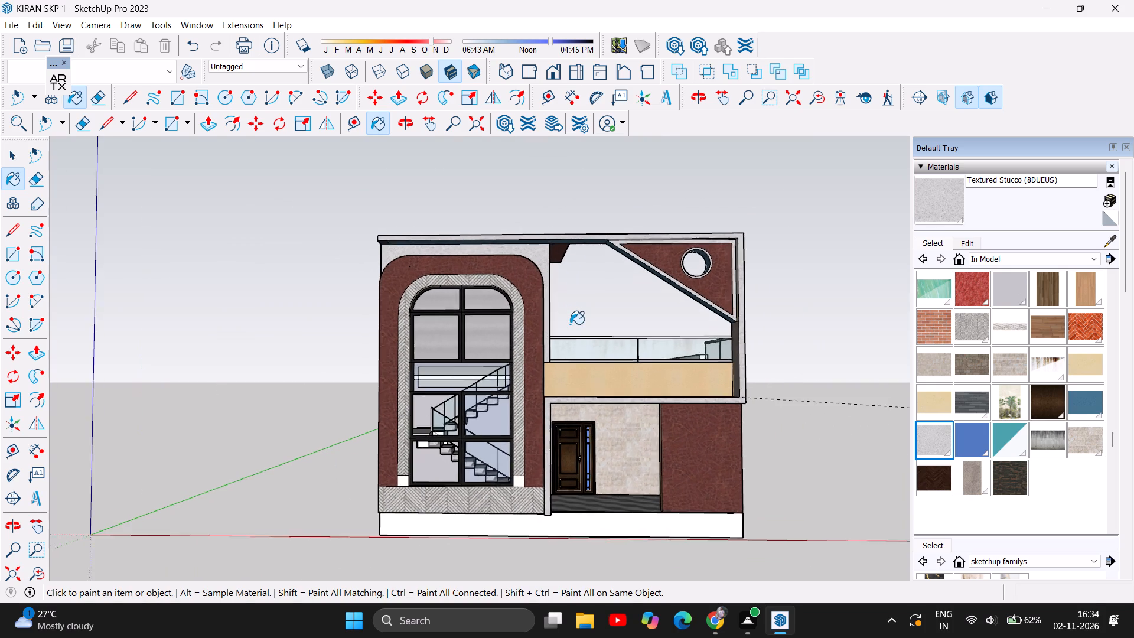
pyautogui.scroll(4, 570, 324)
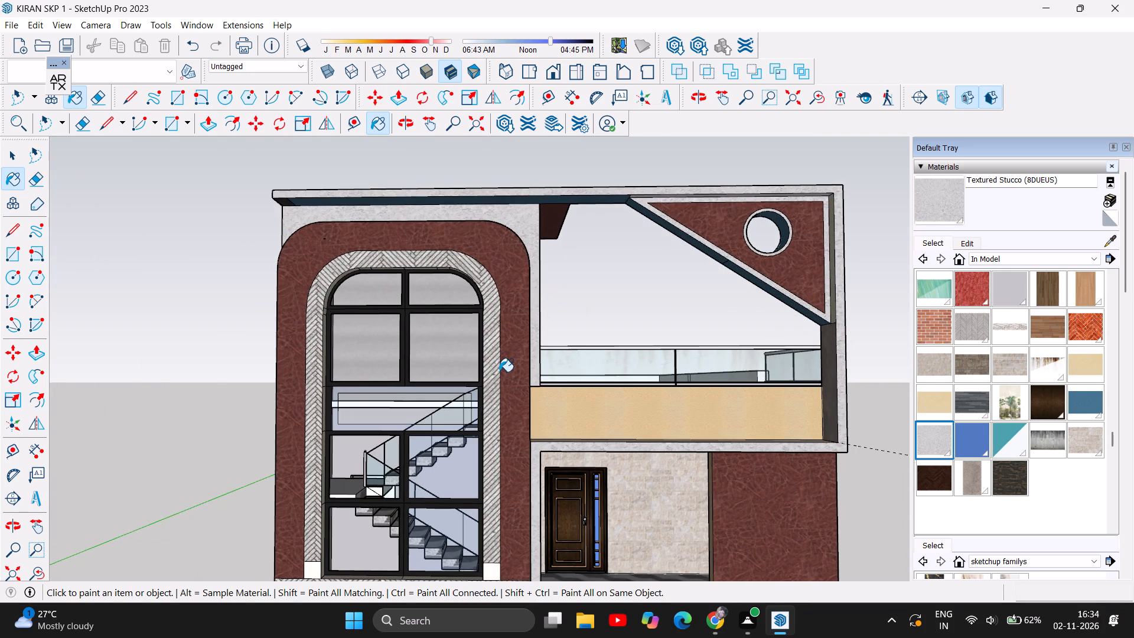
pyautogui.click(491, 372)
pyautogui.scroll(-3, 567, 310)
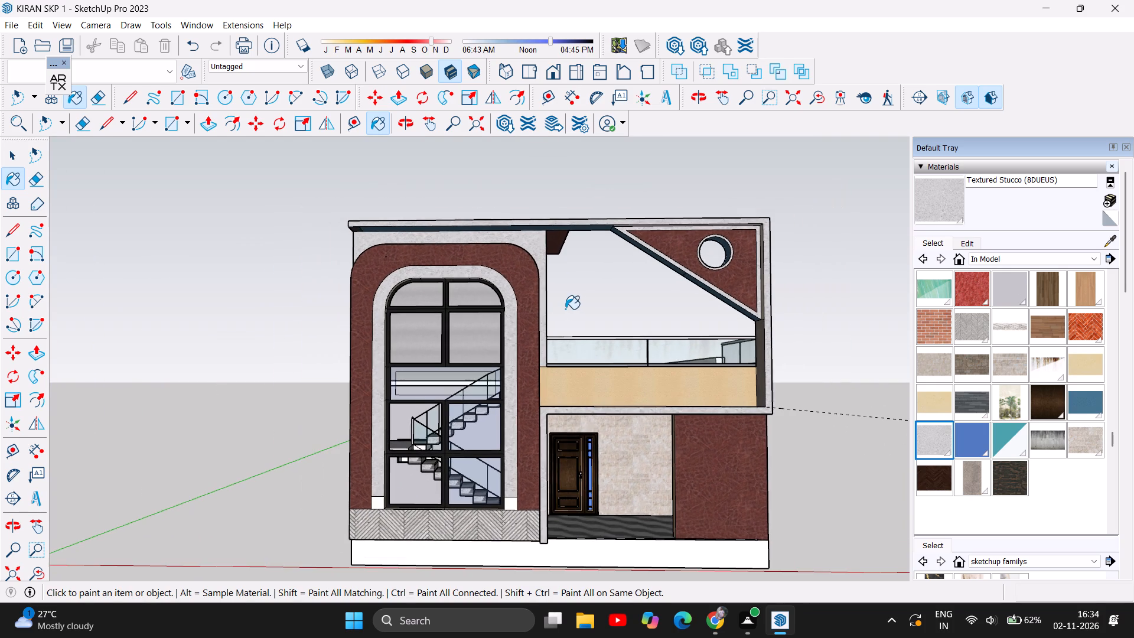
# Paint the herringbone base band below the tall arched window with Textured Stucco.
pyautogui.click(452, 520)
pyautogui.scroll(3, 601, 406)
pyautogui.scroll(1, 558, 427)
pyautogui.scroll(-1, 555, 428)
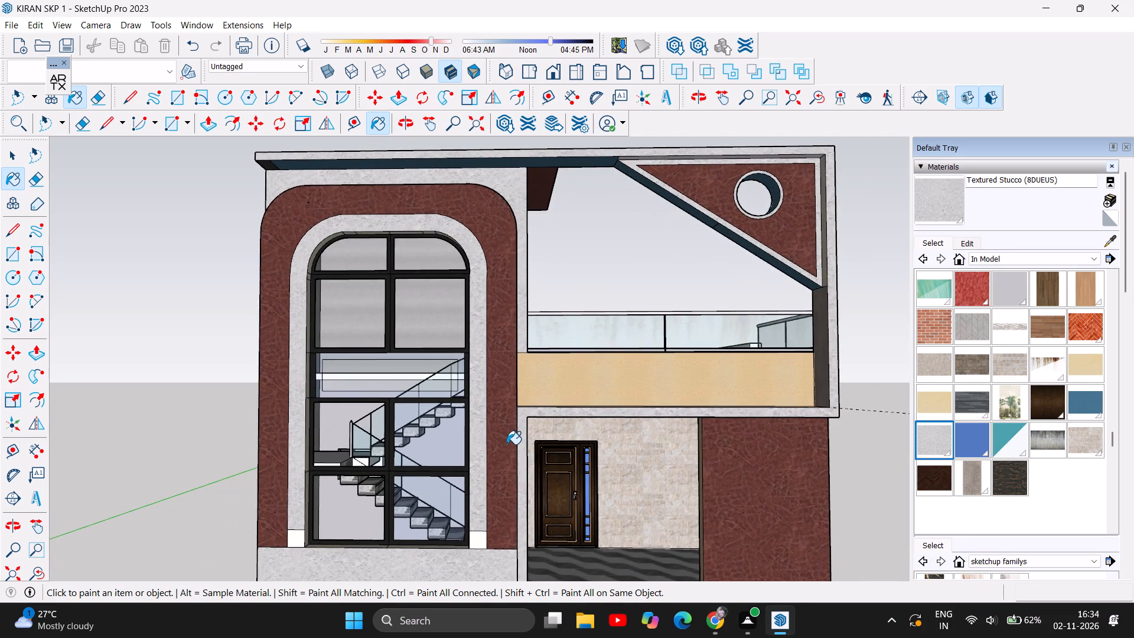
pyautogui.scroll(-6, 507, 444)
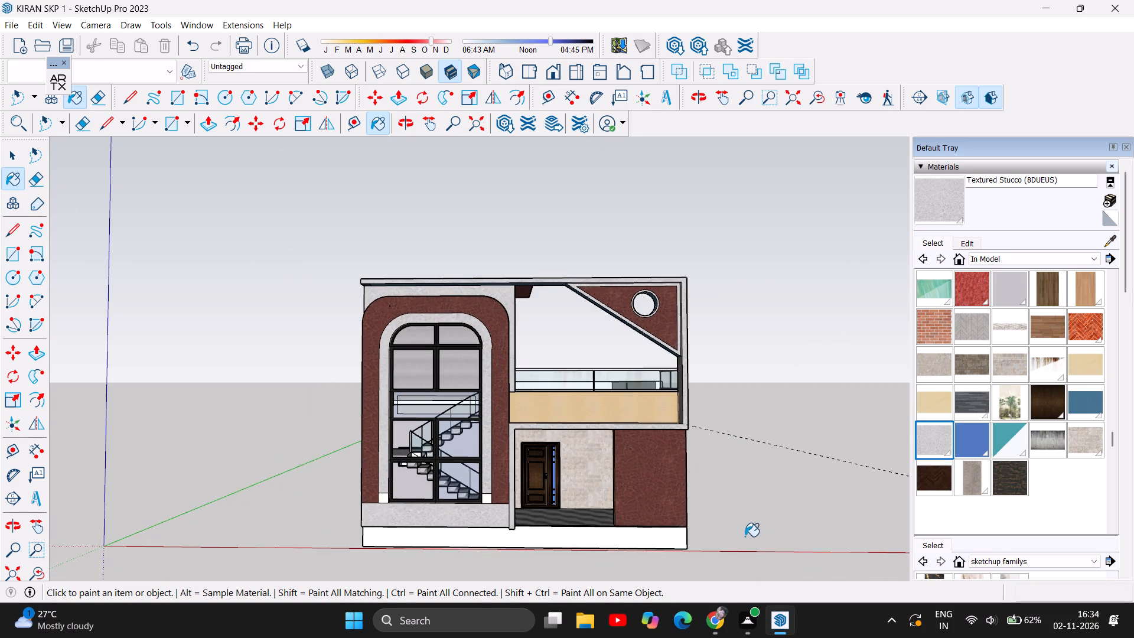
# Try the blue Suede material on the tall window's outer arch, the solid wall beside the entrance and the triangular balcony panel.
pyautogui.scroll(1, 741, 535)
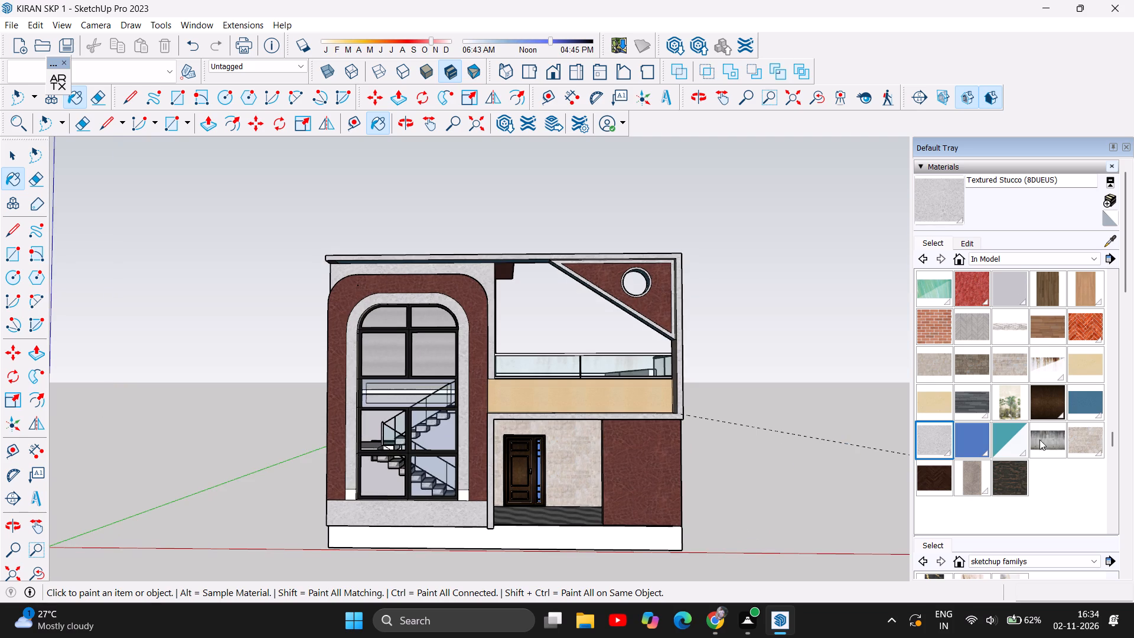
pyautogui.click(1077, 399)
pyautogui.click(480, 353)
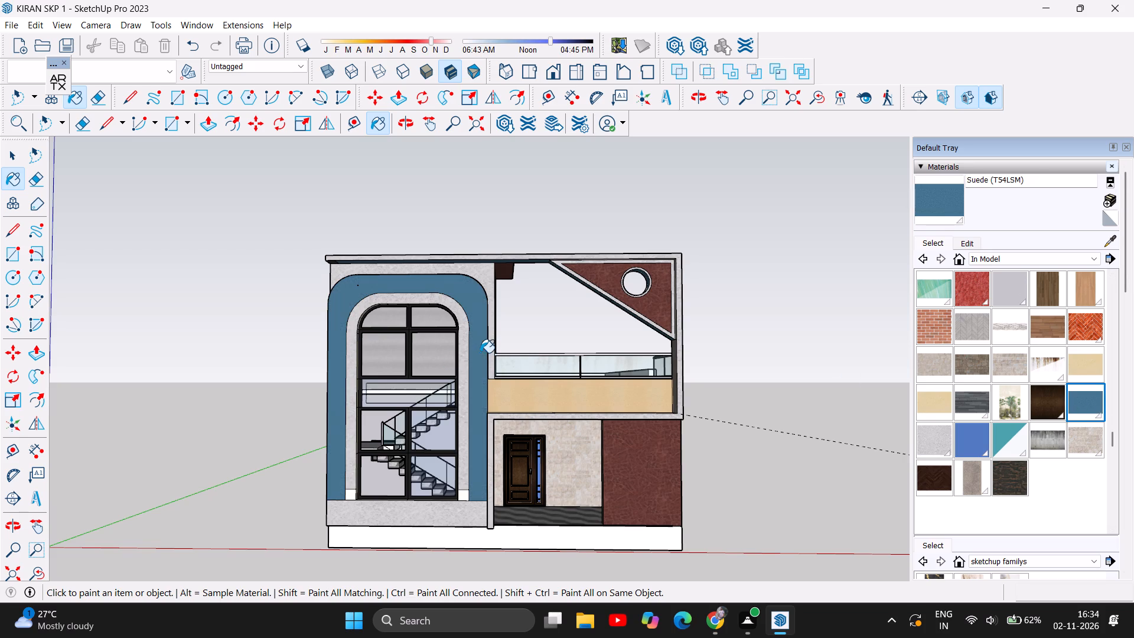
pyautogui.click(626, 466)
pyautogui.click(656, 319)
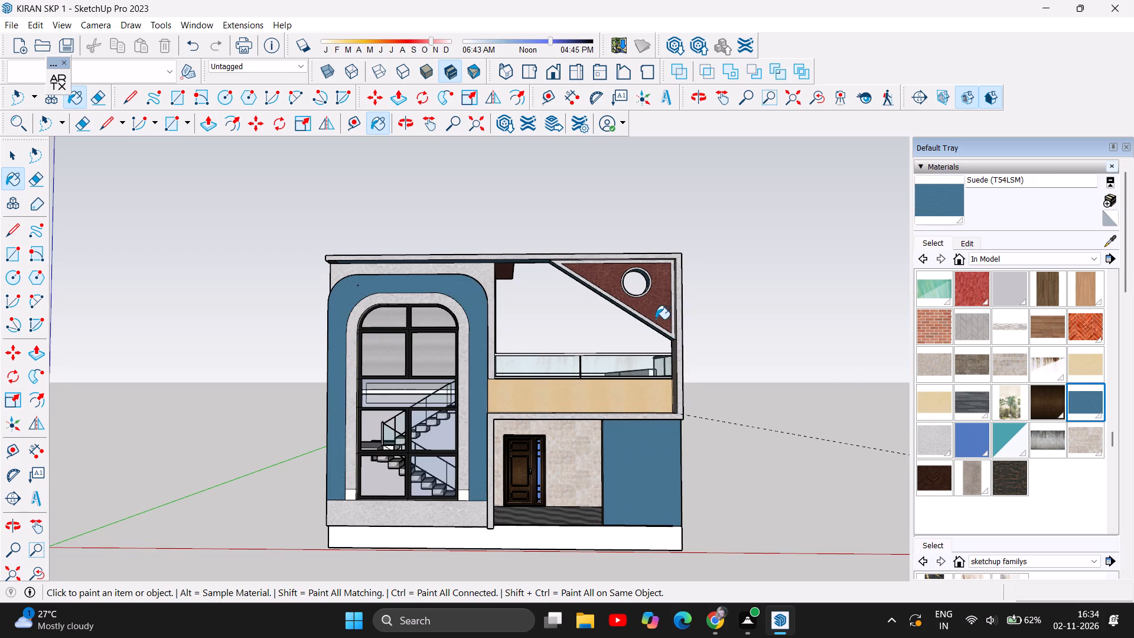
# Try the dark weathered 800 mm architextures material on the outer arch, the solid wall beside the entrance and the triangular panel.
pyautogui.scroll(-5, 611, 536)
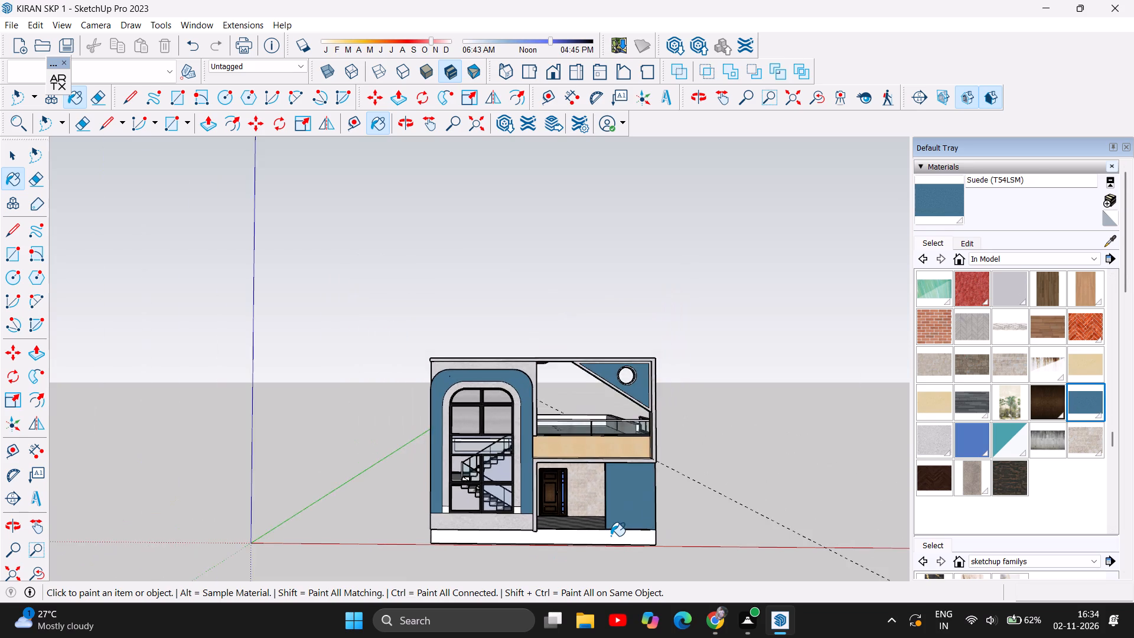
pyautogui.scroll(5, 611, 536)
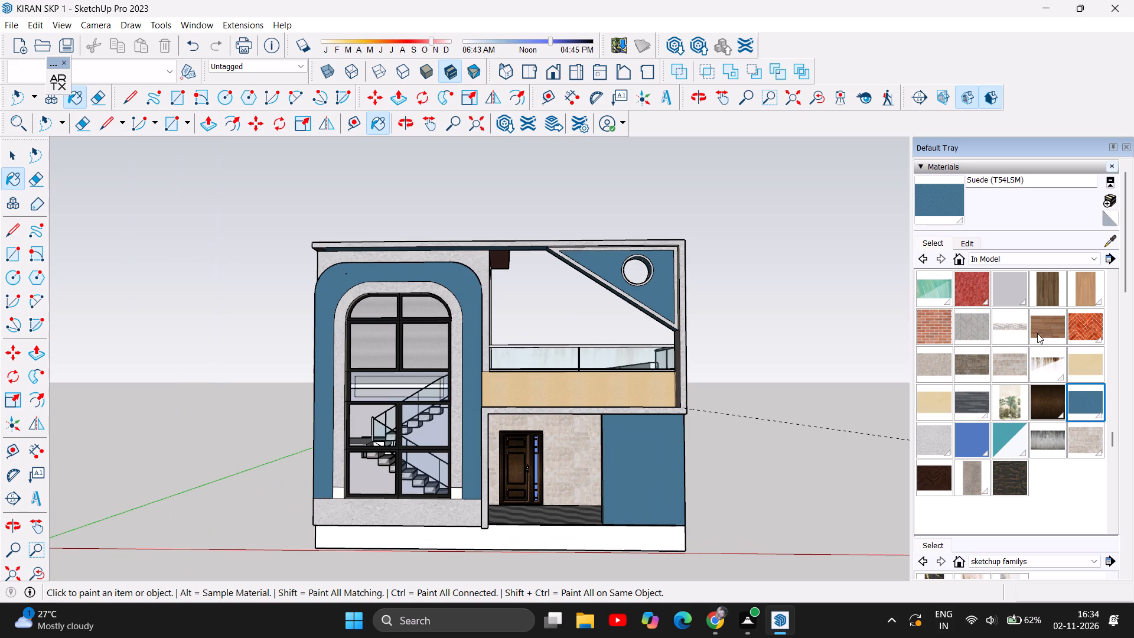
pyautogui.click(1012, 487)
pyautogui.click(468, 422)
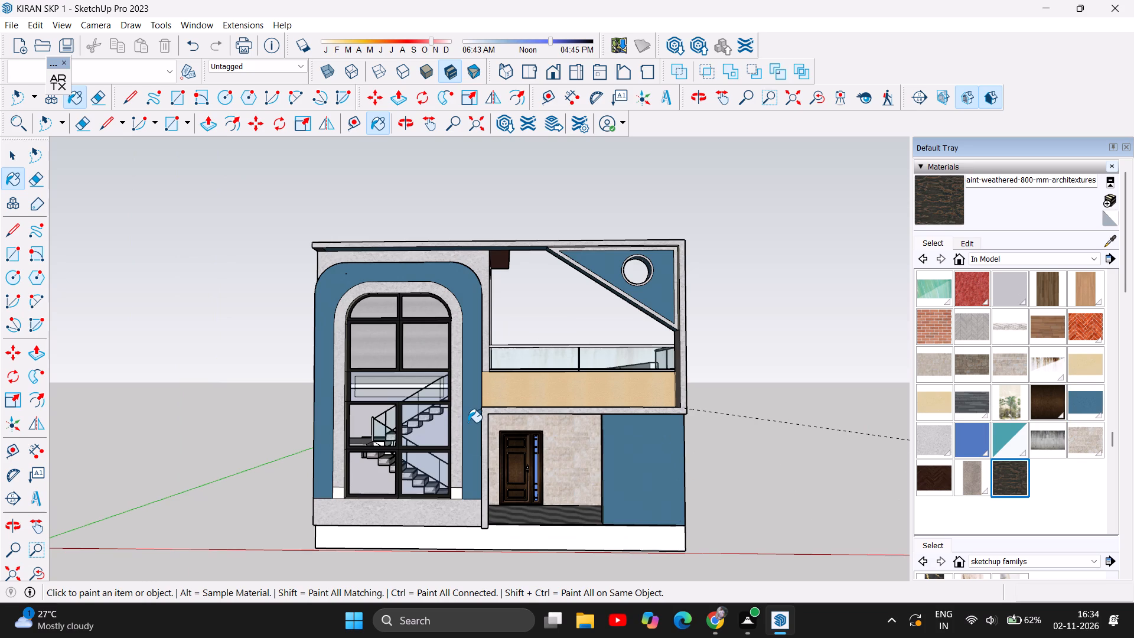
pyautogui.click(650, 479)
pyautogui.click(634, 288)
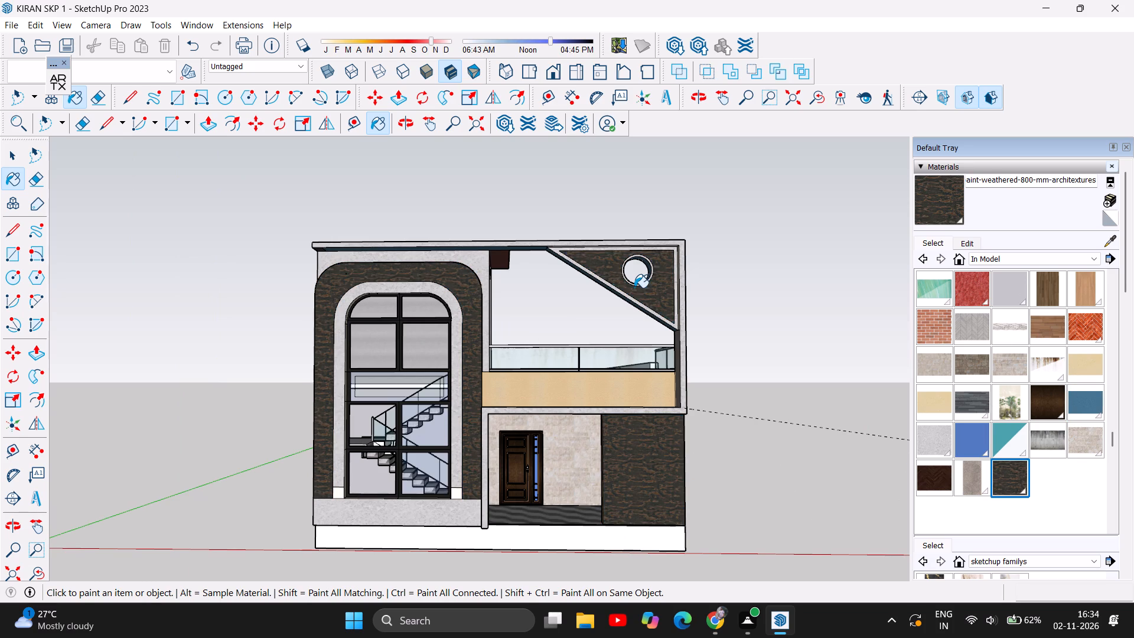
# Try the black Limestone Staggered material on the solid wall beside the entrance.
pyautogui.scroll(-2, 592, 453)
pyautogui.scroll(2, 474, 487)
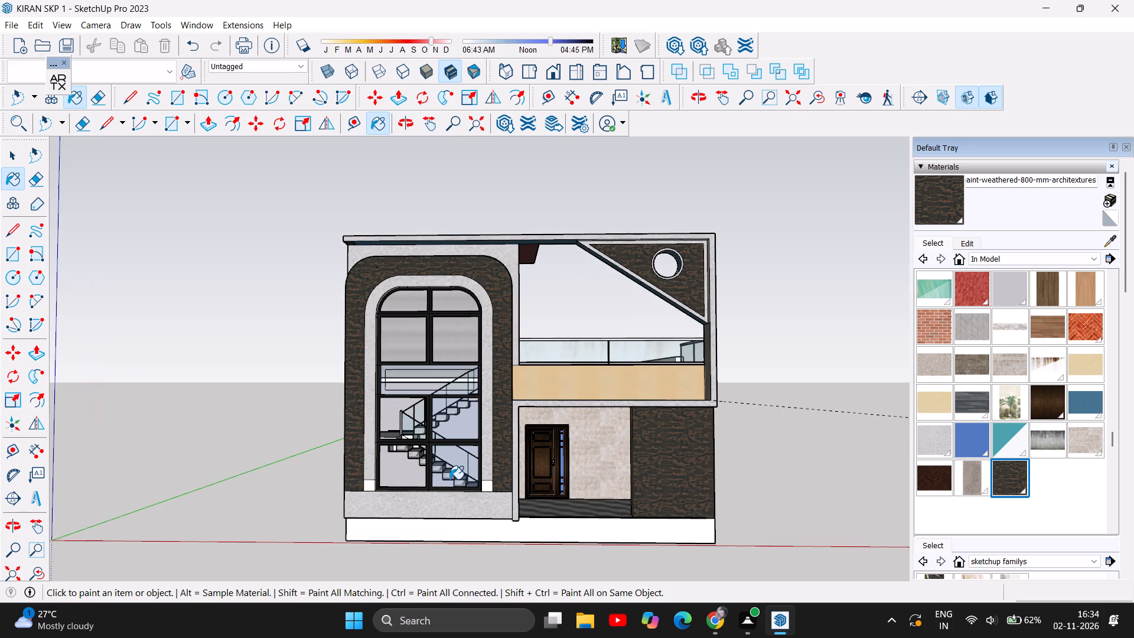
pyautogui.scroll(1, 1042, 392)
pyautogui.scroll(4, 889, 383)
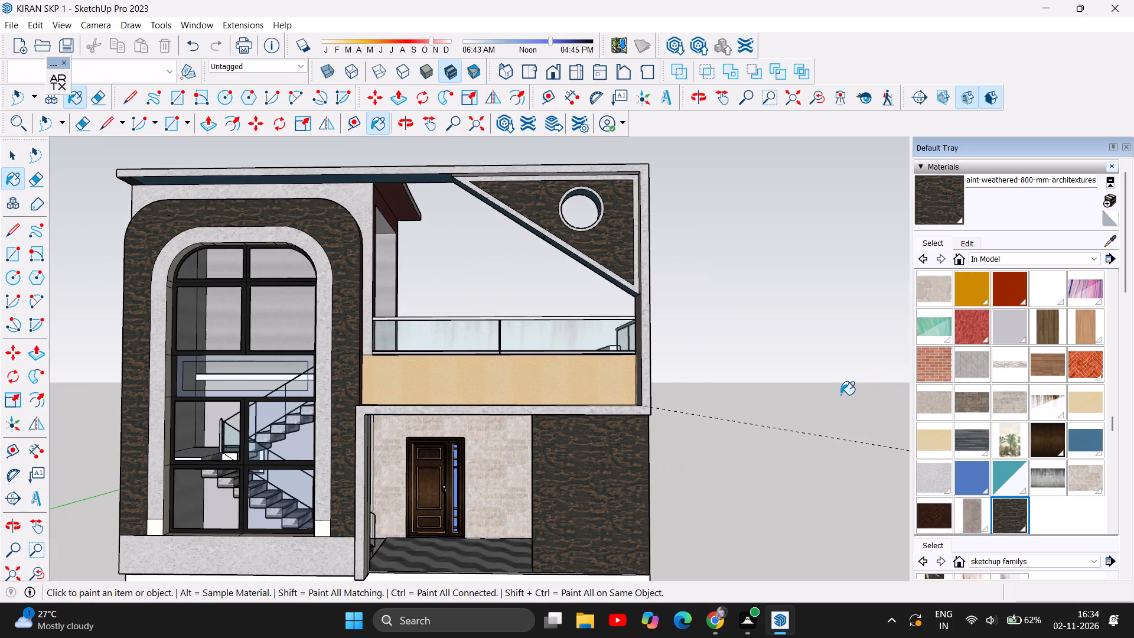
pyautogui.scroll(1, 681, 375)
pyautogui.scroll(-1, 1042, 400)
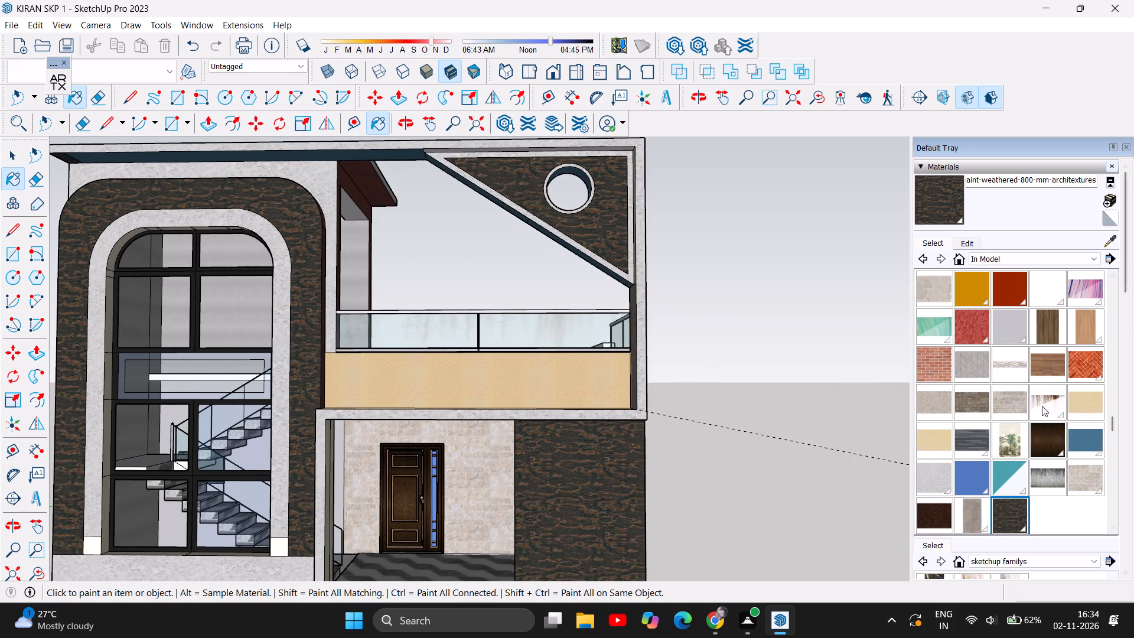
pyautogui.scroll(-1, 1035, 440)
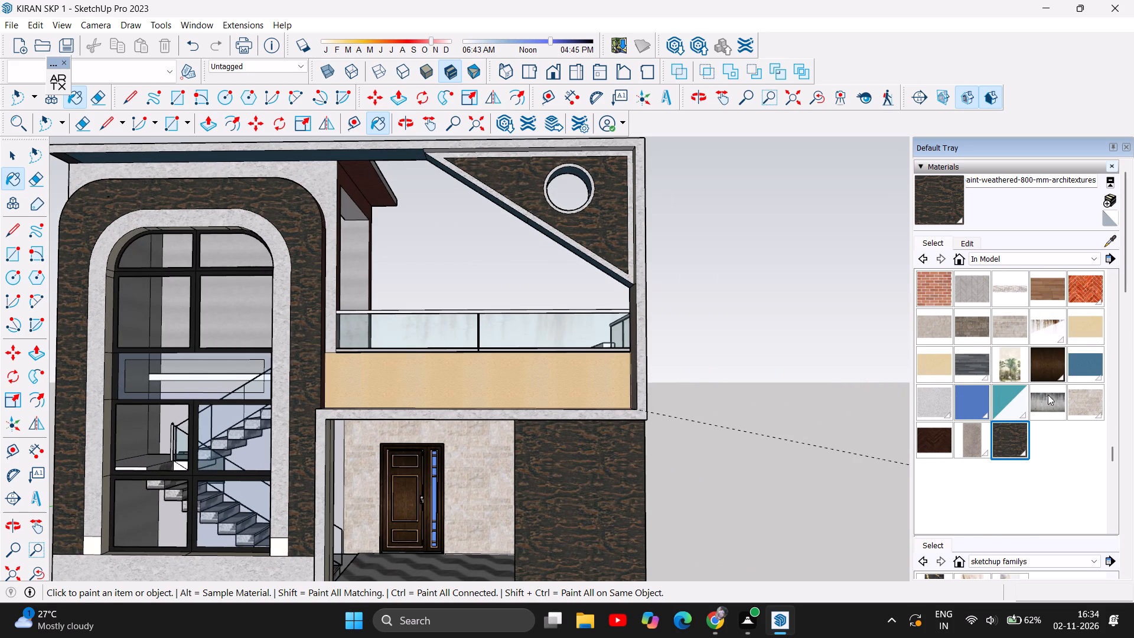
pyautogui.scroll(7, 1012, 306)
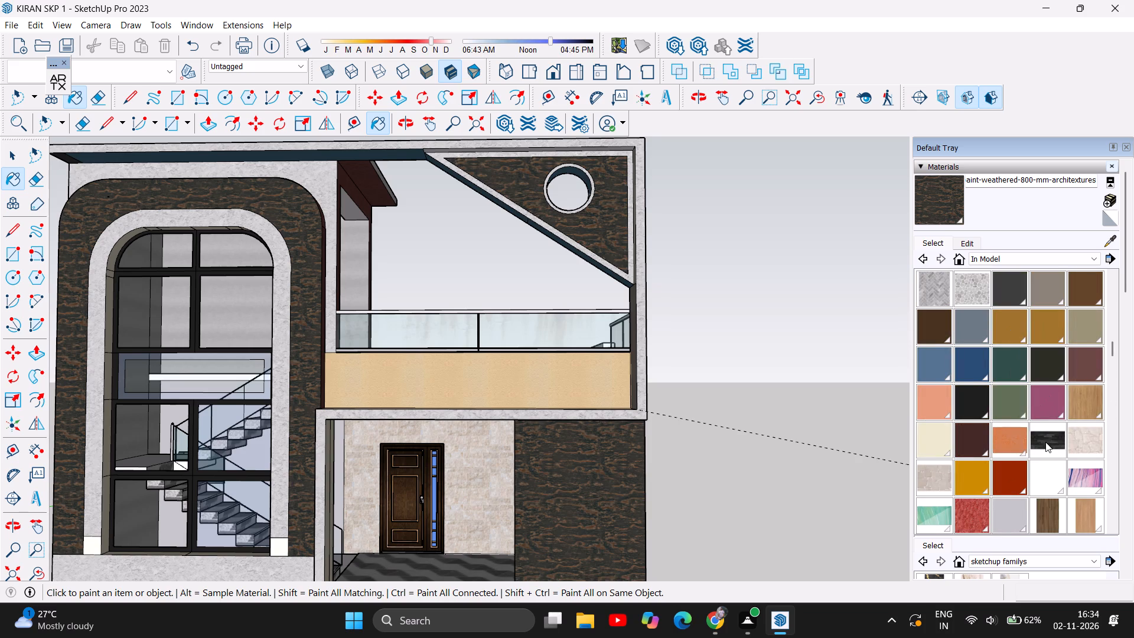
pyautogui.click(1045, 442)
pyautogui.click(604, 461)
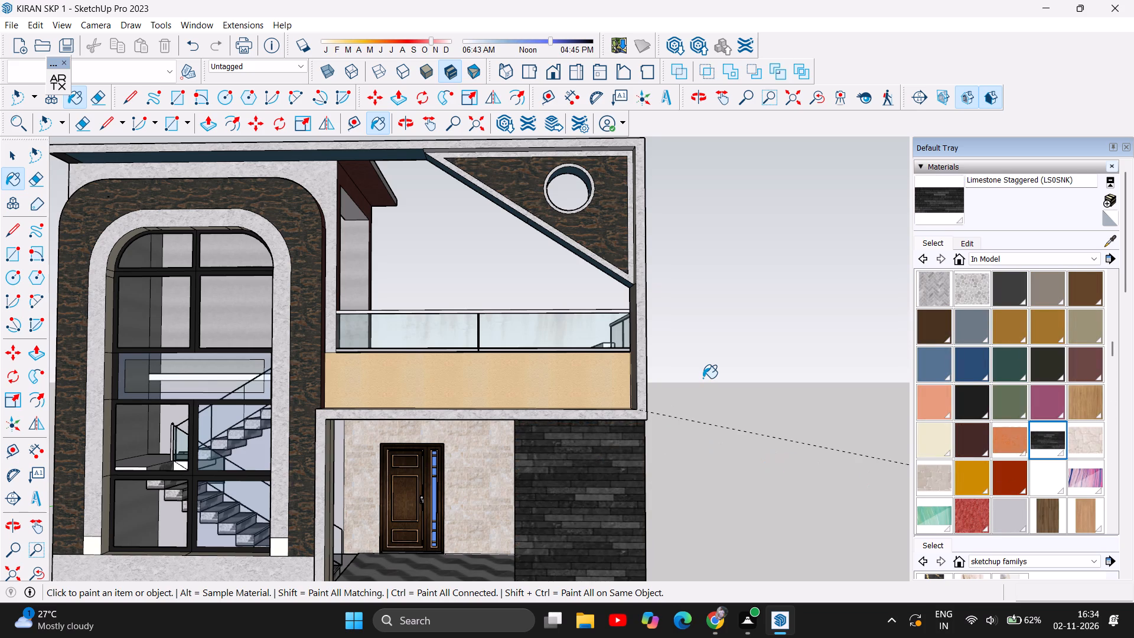
# Paint the tall window's outer arch and the triangular panel above the balcony with Grey4.
pyautogui.scroll(-4, 703, 378)
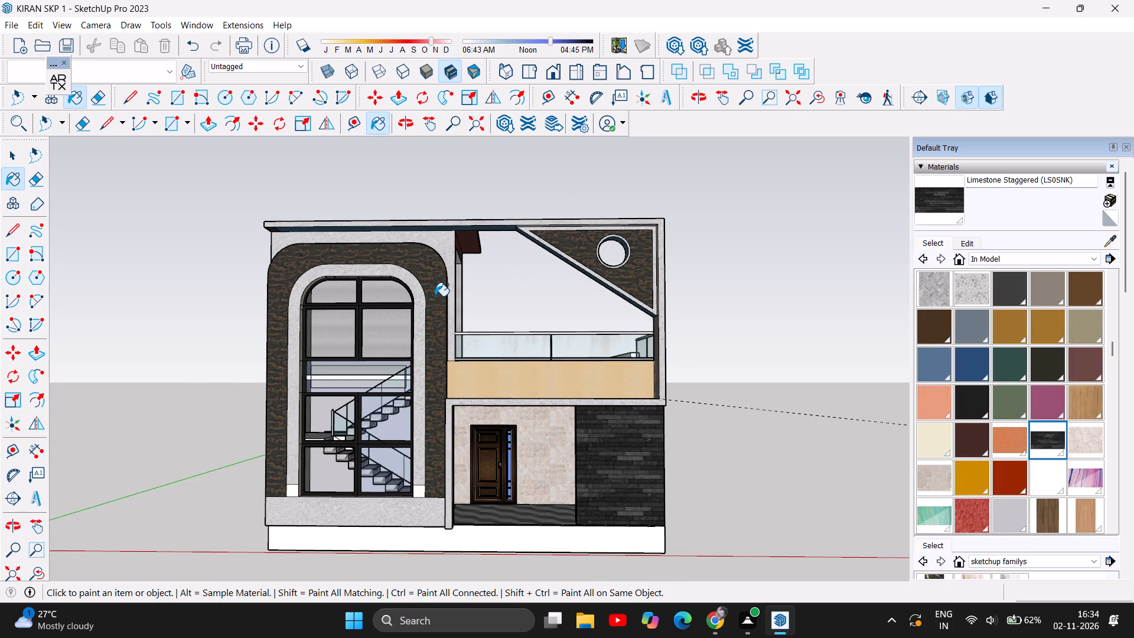
pyautogui.scroll(2, 1022, 312)
pyautogui.click(1005, 370)
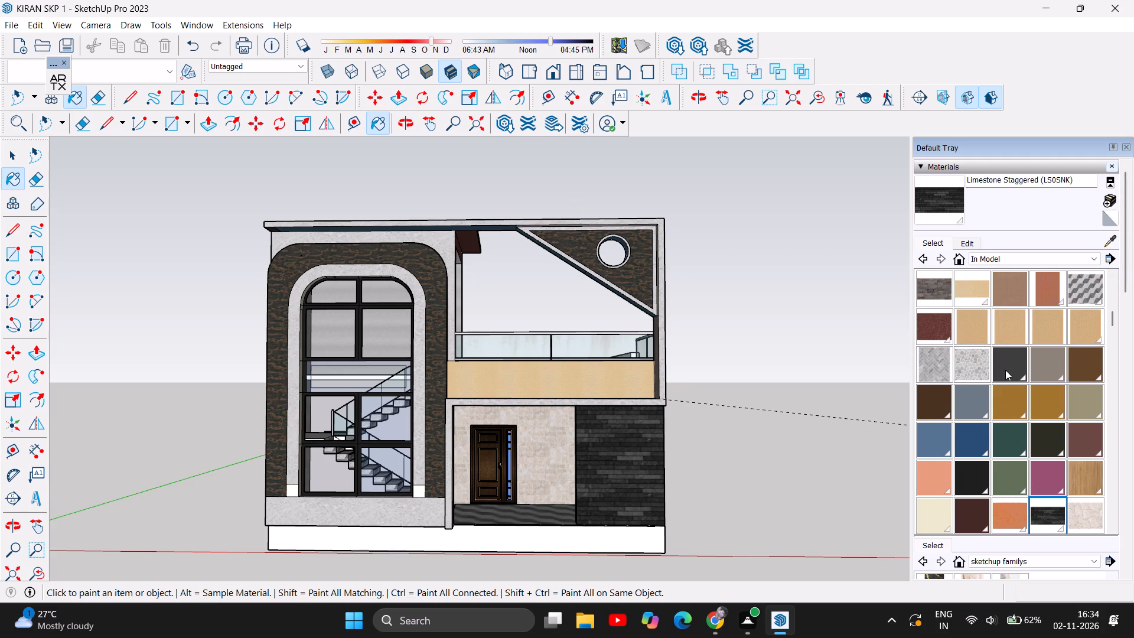
pyautogui.click(438, 343)
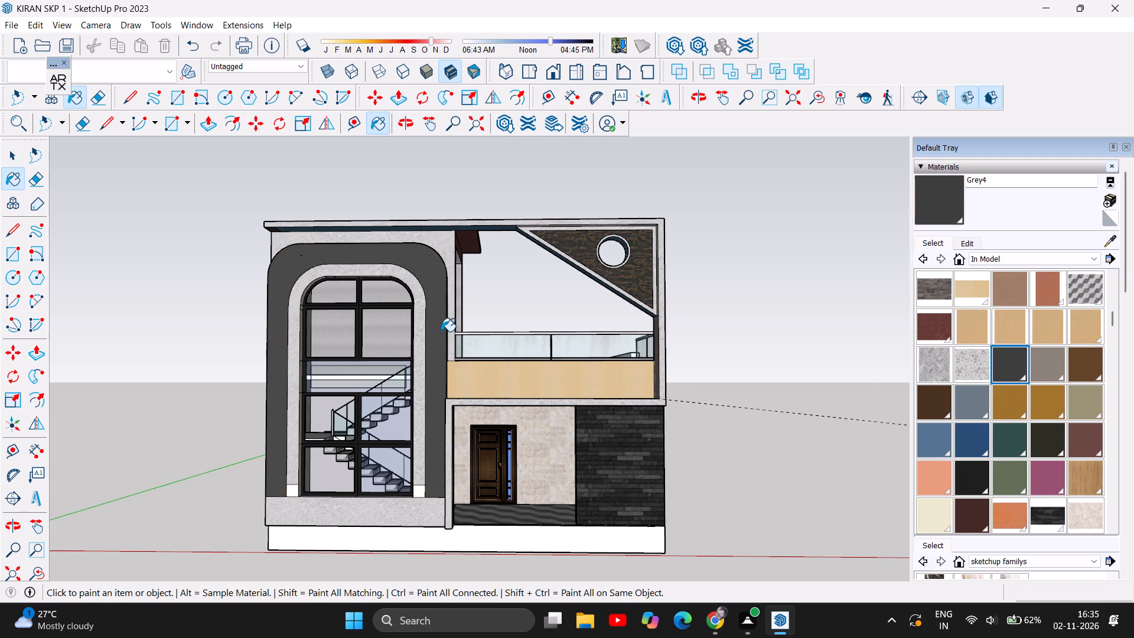
pyautogui.click(631, 273)
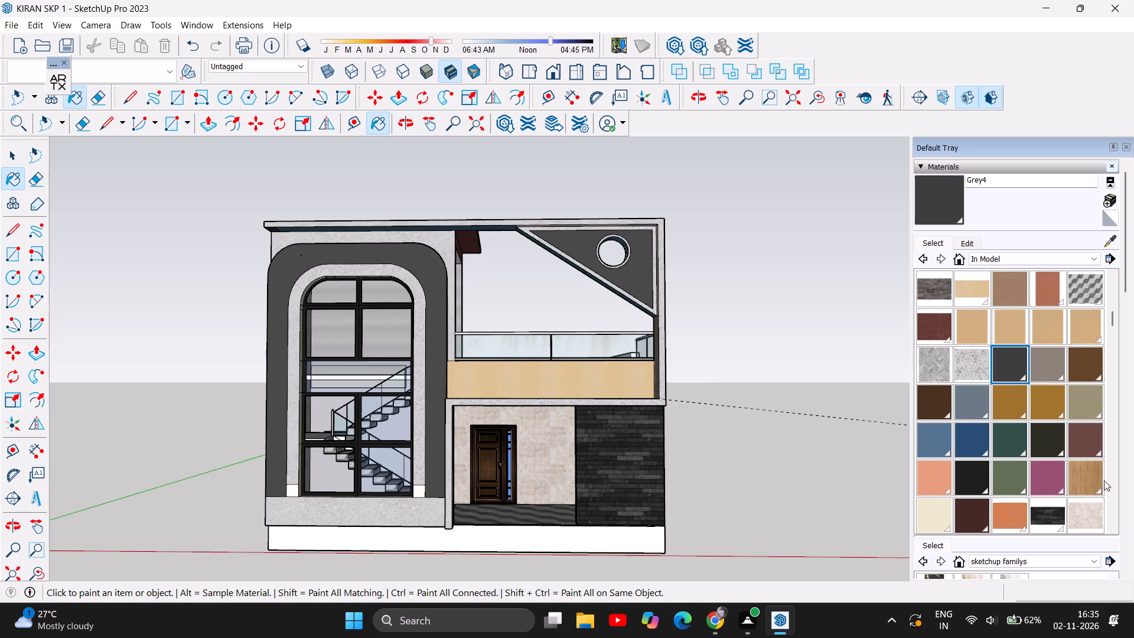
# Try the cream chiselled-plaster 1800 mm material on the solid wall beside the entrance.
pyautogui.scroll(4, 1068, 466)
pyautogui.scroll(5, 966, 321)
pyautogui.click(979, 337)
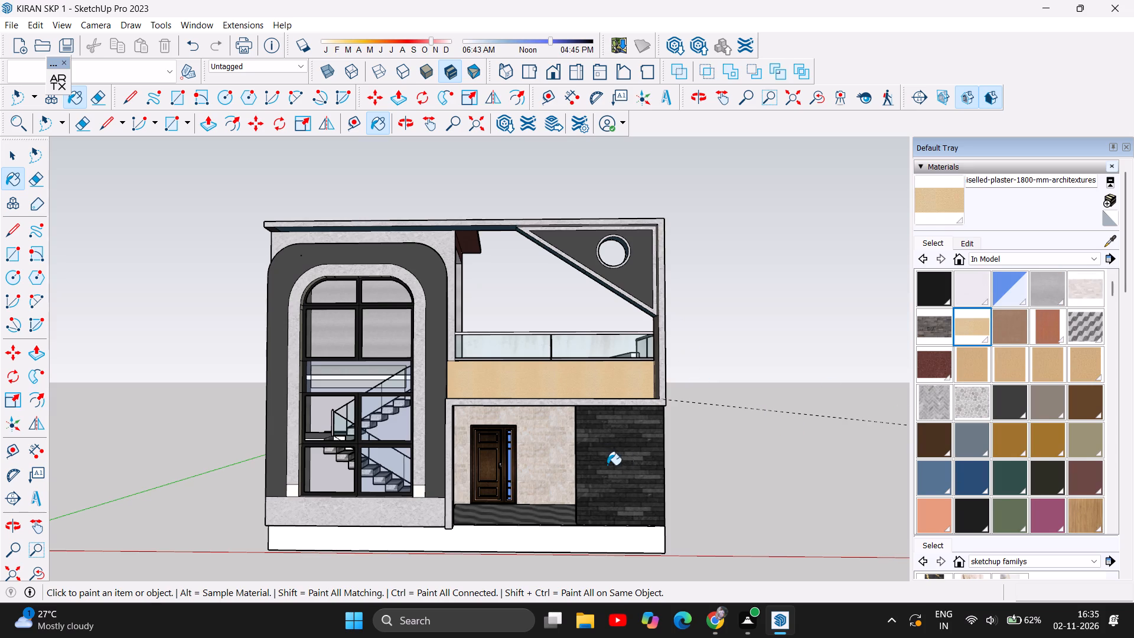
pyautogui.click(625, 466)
# Paint the balcony parapet with the cream chiselled-plaster 1800 mm material.
pyautogui.click(607, 386)
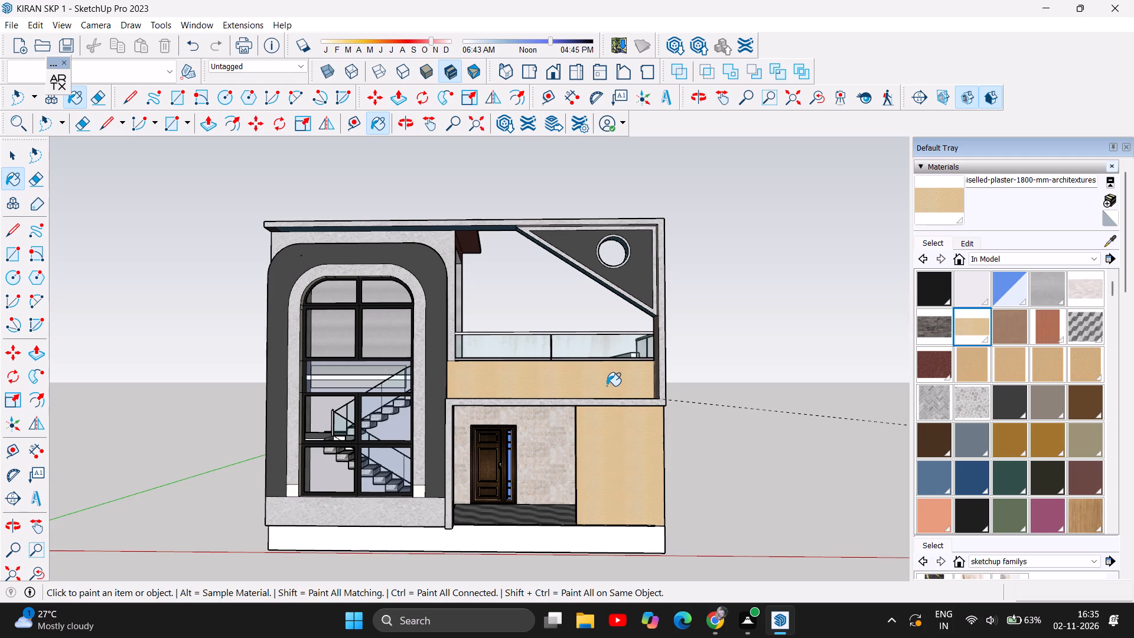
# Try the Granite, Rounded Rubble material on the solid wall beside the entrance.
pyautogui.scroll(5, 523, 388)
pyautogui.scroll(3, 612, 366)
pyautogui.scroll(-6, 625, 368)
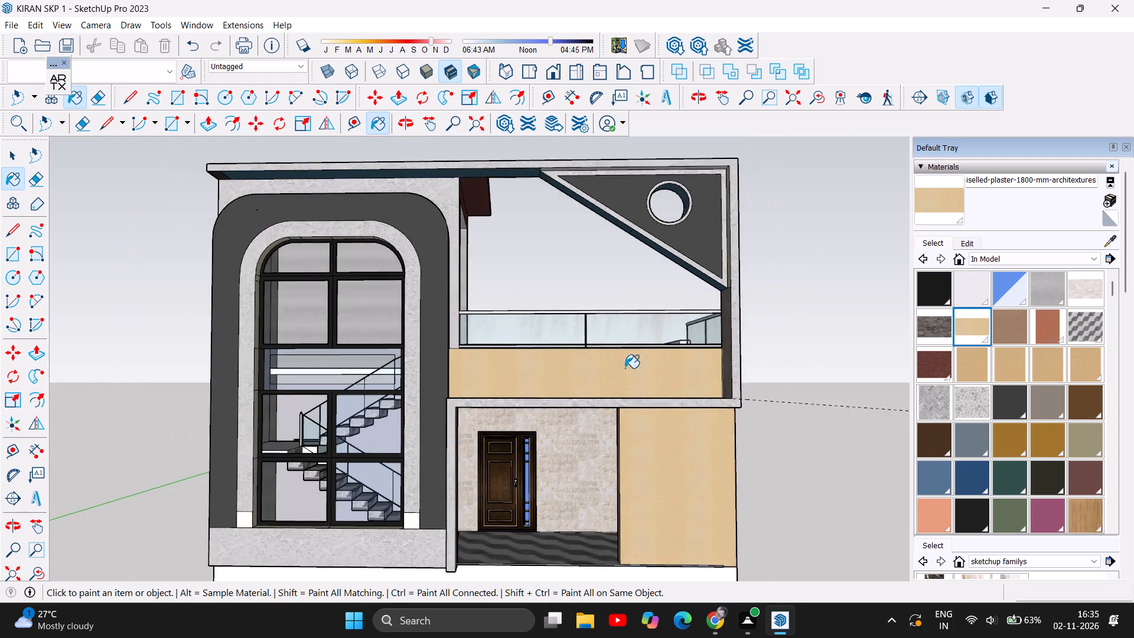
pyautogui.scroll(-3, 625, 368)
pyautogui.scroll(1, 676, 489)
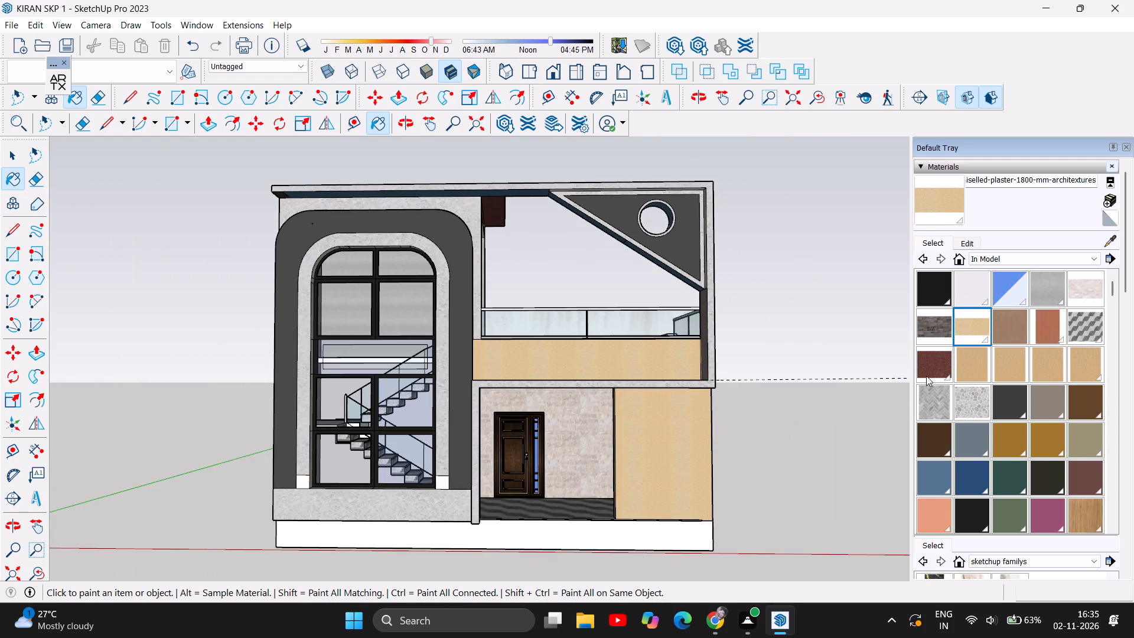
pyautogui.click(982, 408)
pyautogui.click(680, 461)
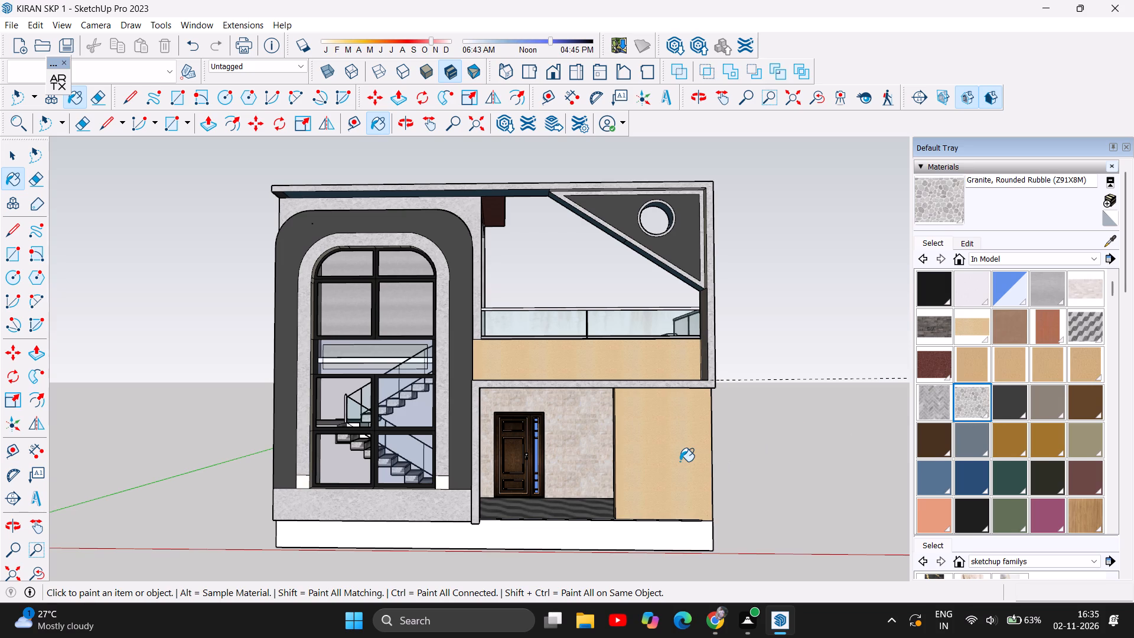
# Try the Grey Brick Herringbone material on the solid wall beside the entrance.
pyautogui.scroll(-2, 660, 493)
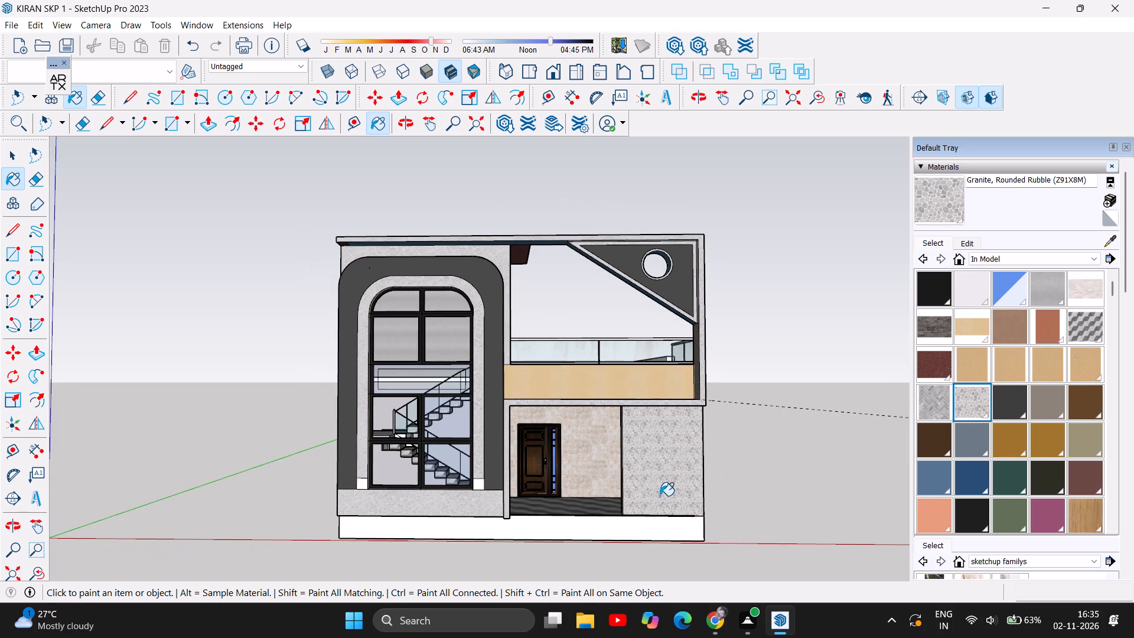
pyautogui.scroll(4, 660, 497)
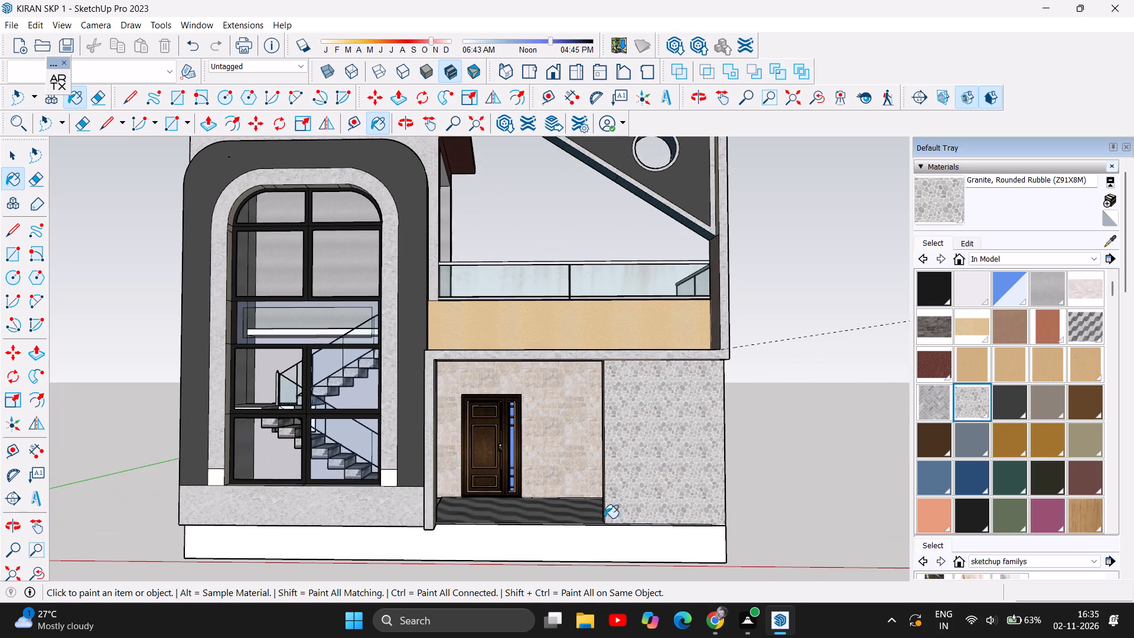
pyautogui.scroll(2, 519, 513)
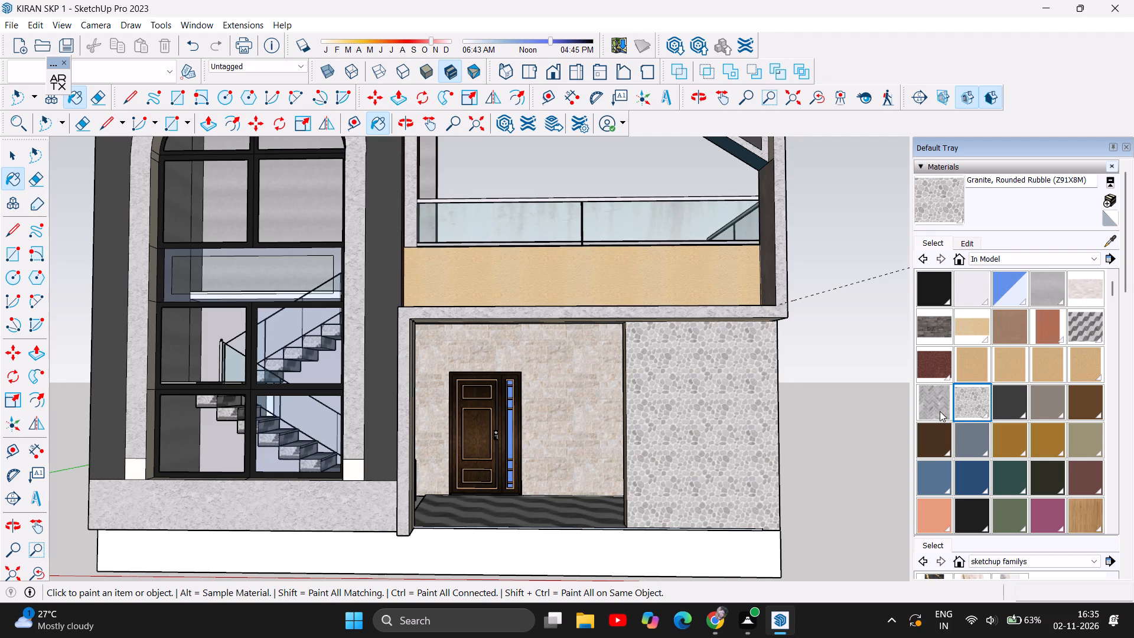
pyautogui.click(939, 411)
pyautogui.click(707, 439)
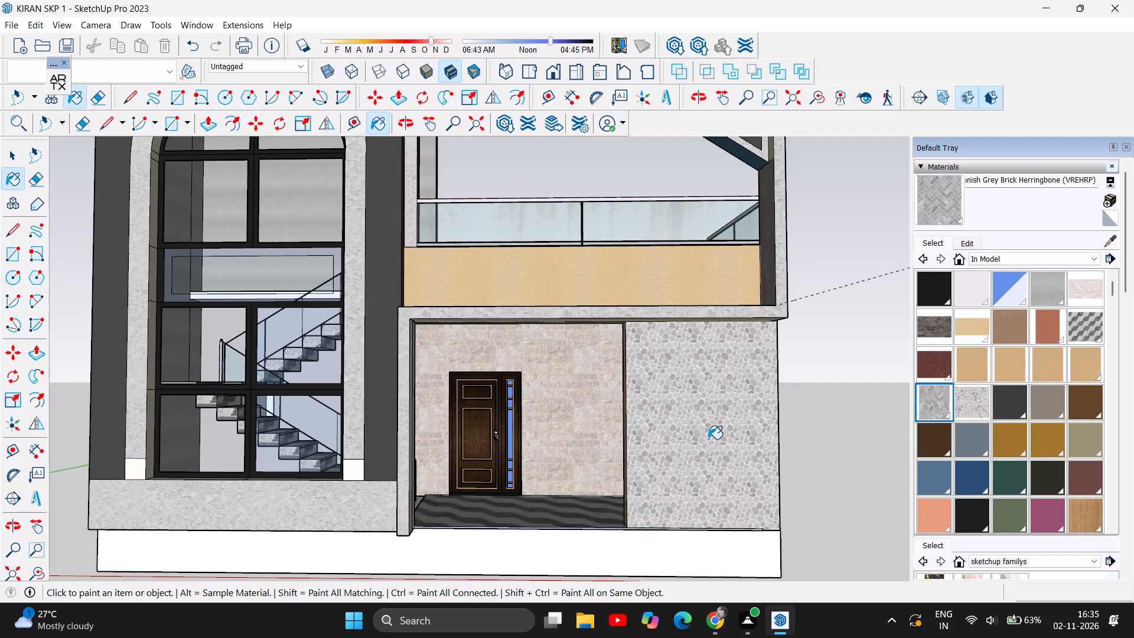
# Paint the solid wall beside the entrance with the Weathered Limestone, Ashlar material.
pyautogui.scroll(-5, 697, 452)
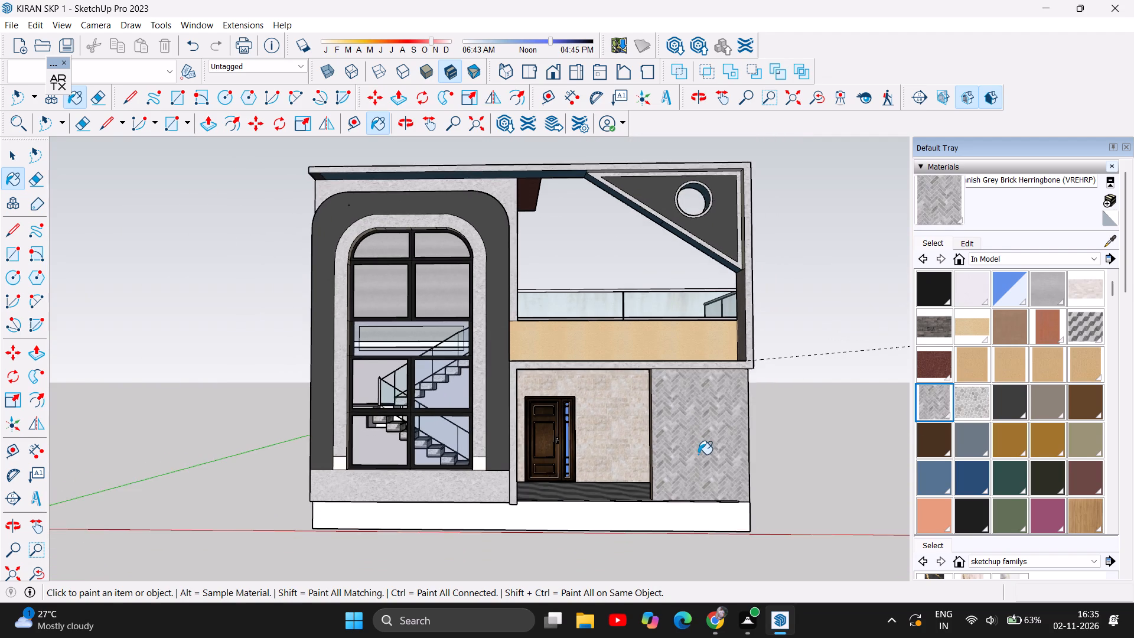
pyautogui.scroll(-3, 698, 454)
pyautogui.scroll(-2, 1076, 422)
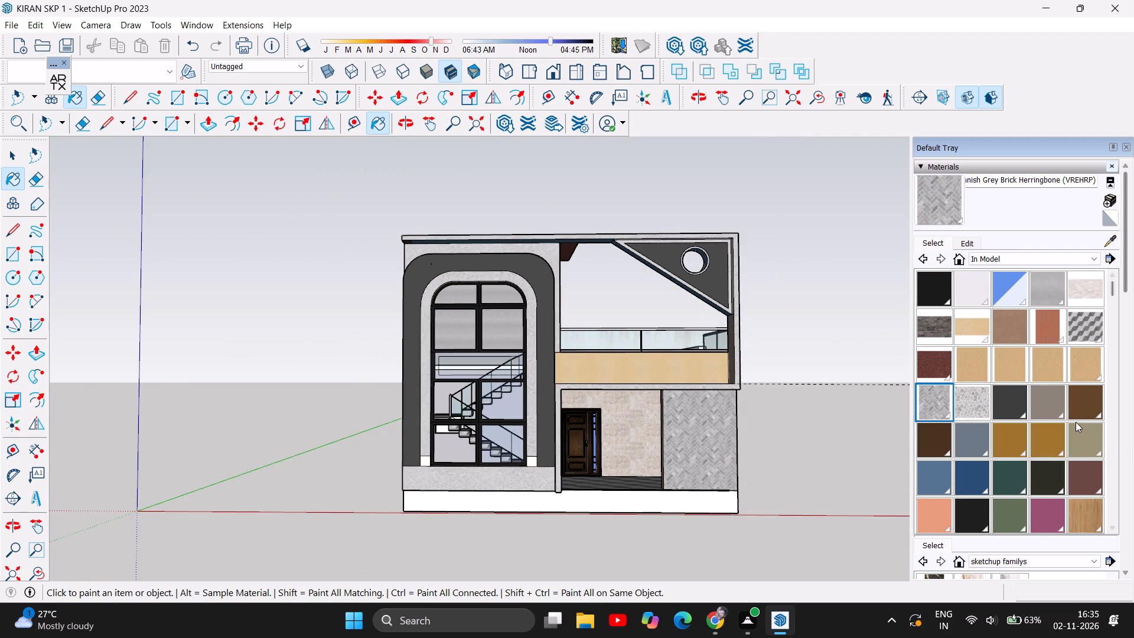
pyautogui.scroll(-7, 1076, 422)
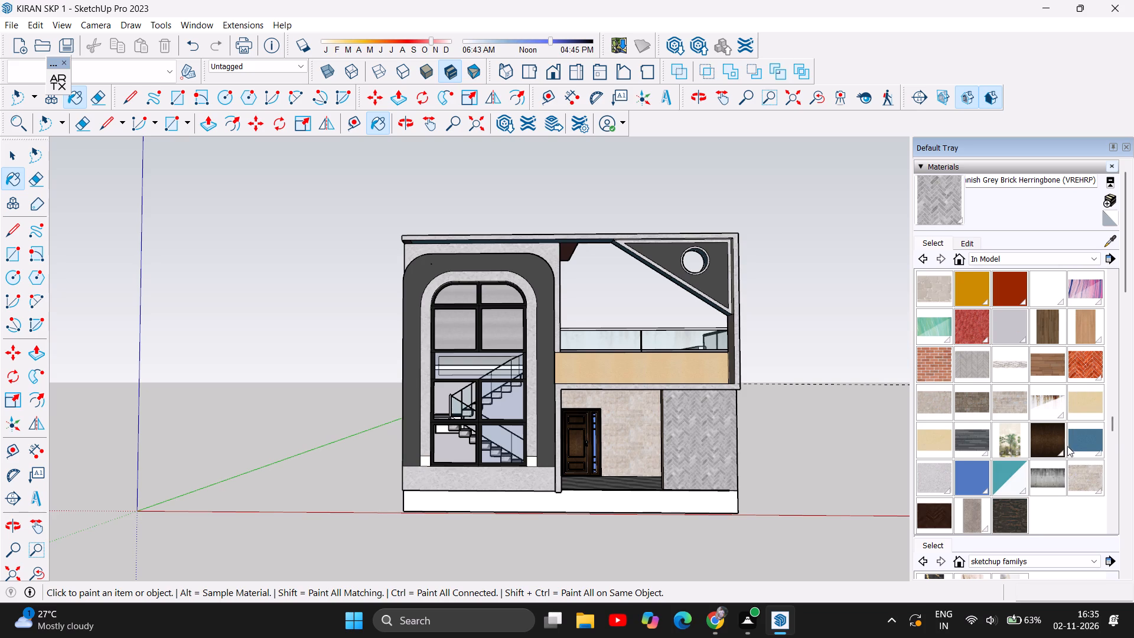
pyautogui.scroll(-2, 982, 430)
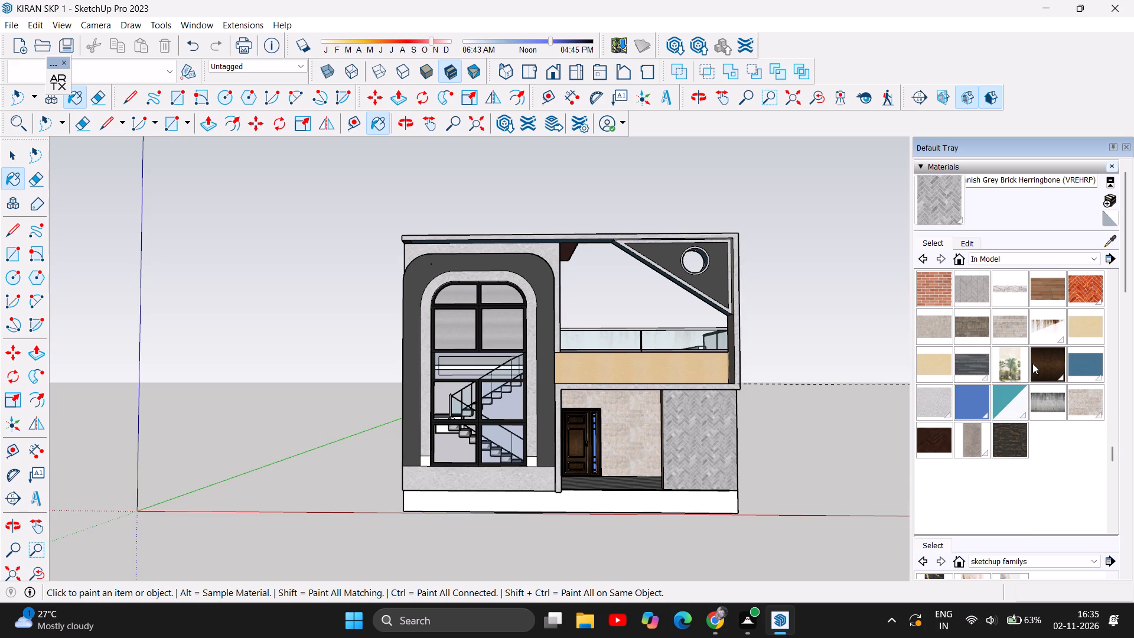
pyautogui.click(1096, 405)
pyautogui.click(709, 457)
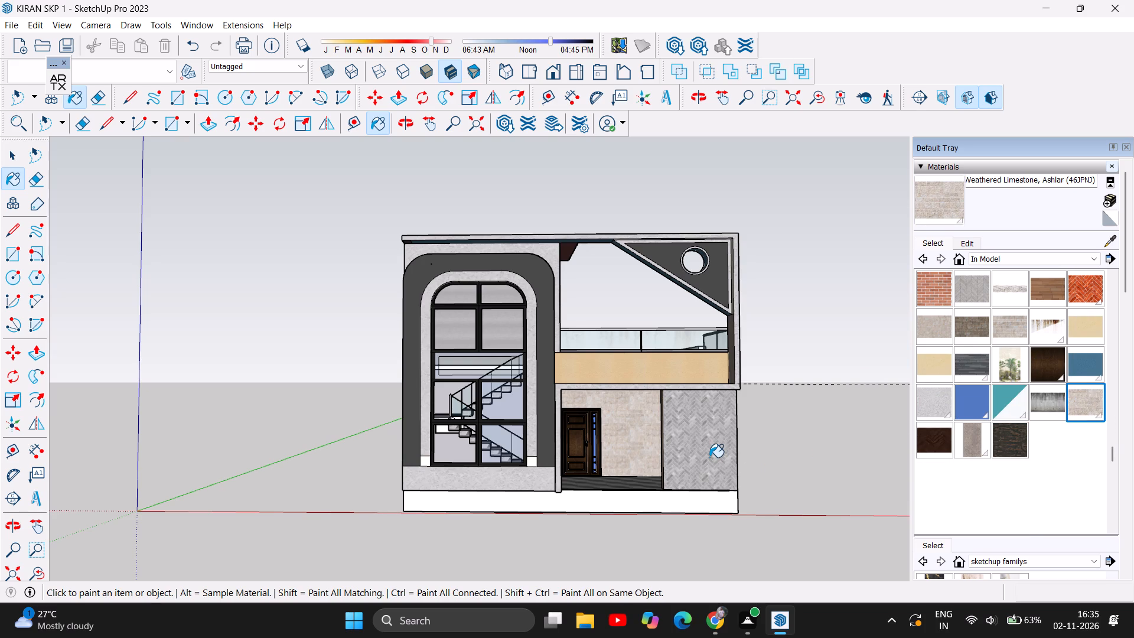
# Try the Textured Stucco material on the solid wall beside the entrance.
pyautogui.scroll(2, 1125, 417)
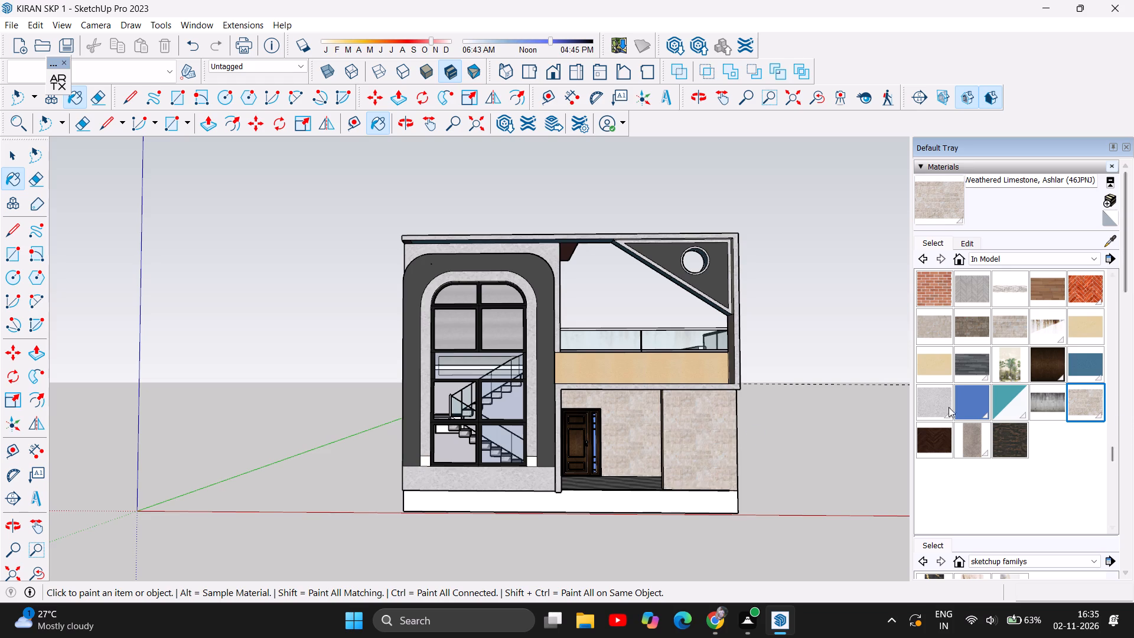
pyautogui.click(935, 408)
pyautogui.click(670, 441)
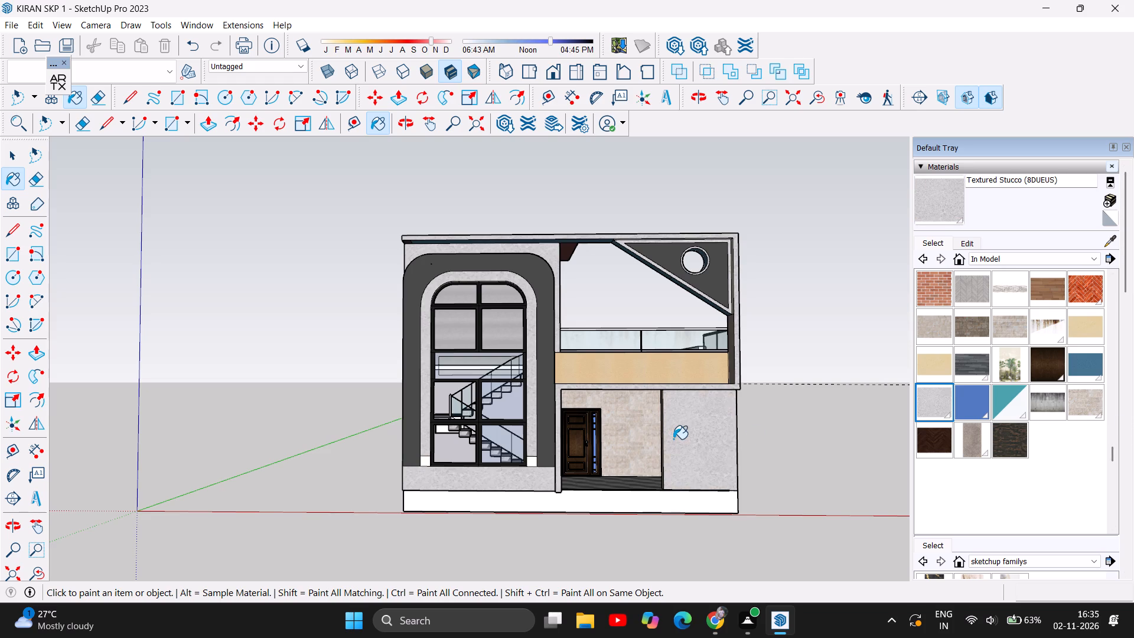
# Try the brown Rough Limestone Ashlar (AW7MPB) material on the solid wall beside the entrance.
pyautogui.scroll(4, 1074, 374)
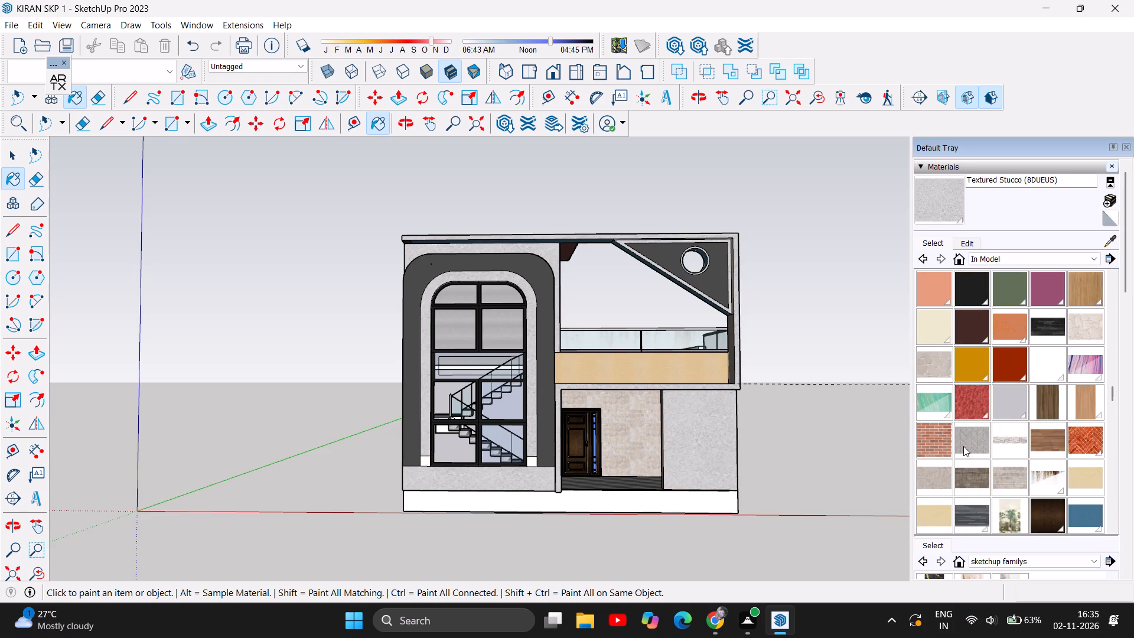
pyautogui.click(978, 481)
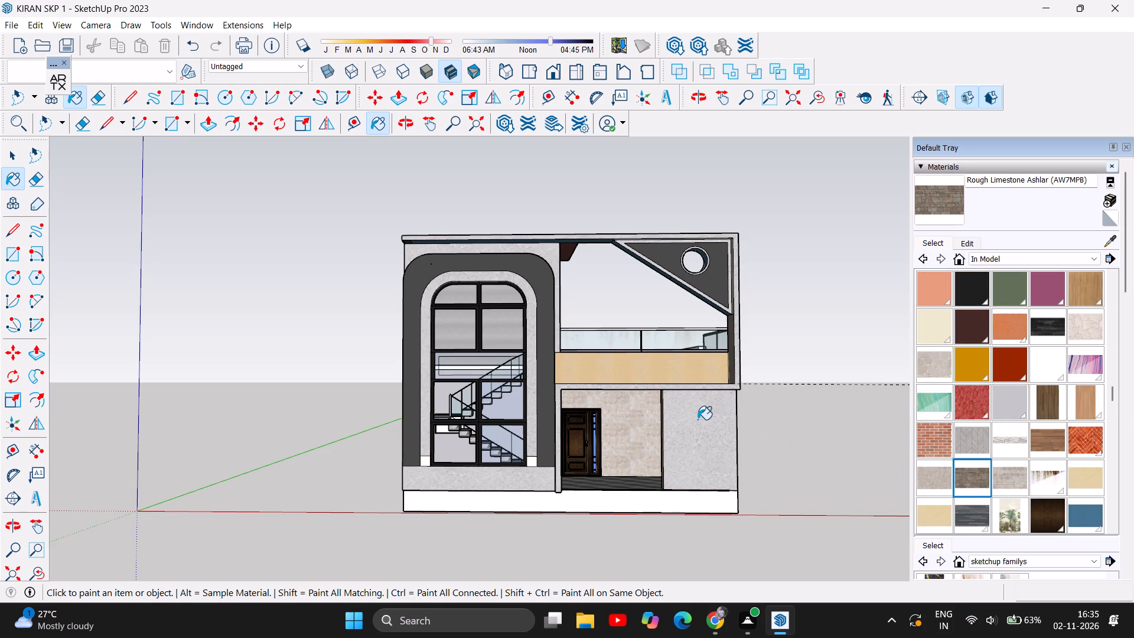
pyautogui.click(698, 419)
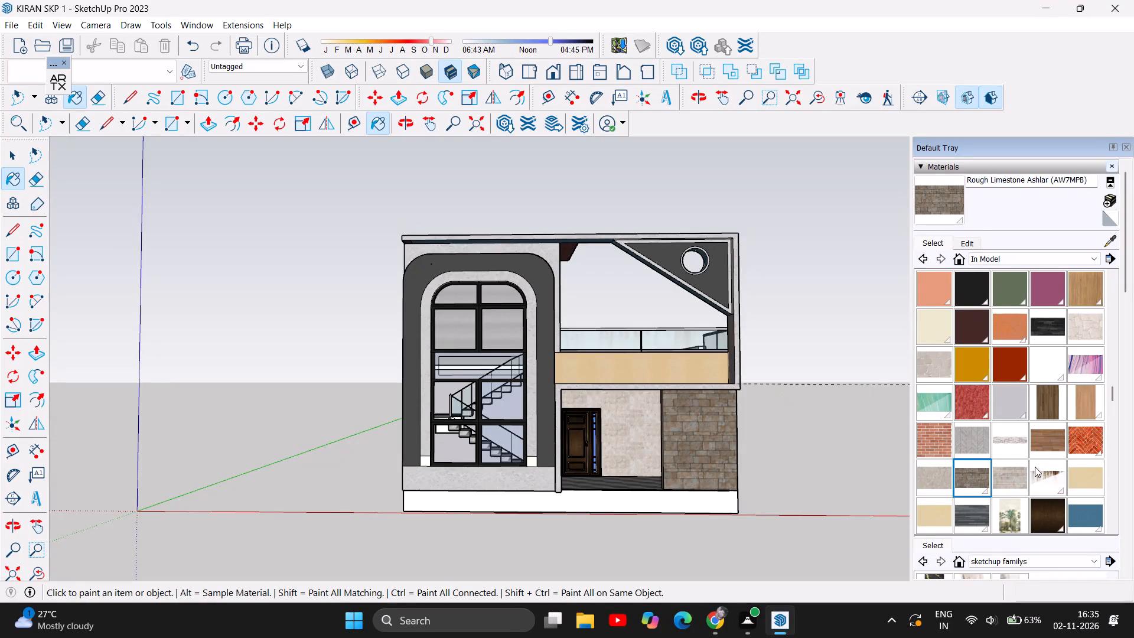
# Paint the recessed entrance wall around the door with the brown Rough Limestone Ashlar (AW7MPB) material.
pyautogui.scroll(7, 633, 446)
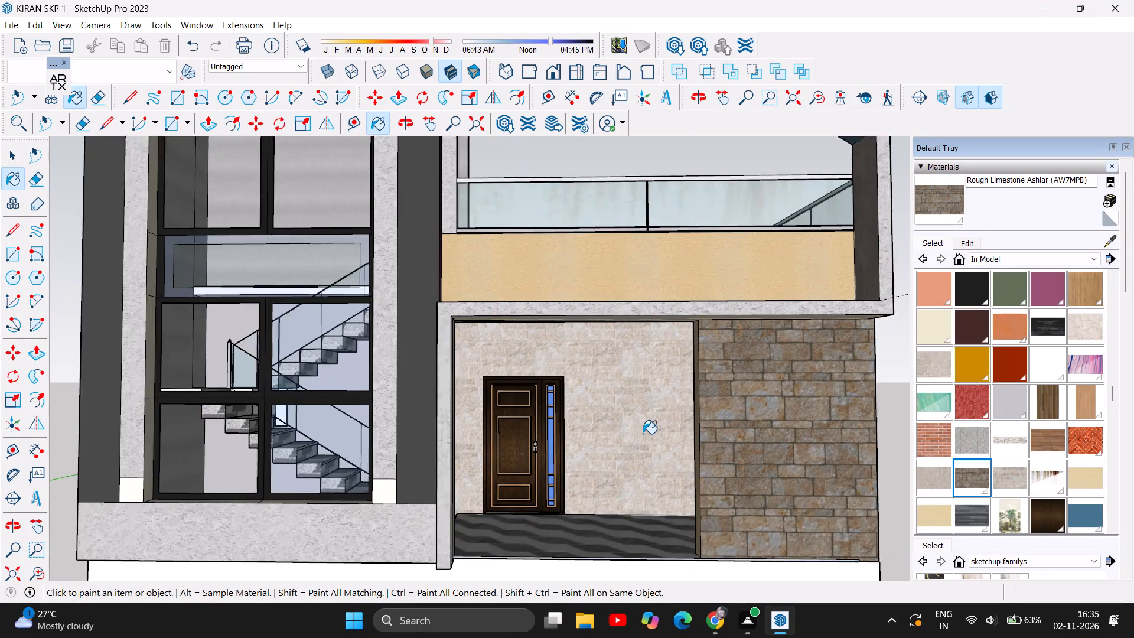
pyautogui.scroll(1, 643, 434)
pyautogui.click(652, 421)
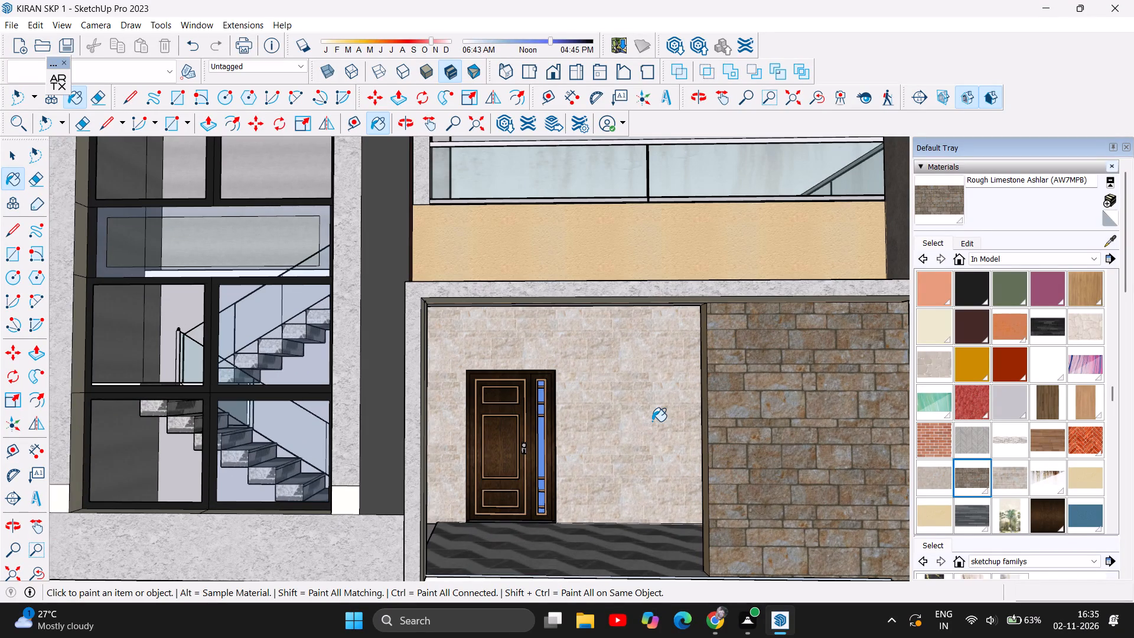
pyautogui.scroll(-5, 597, 447)
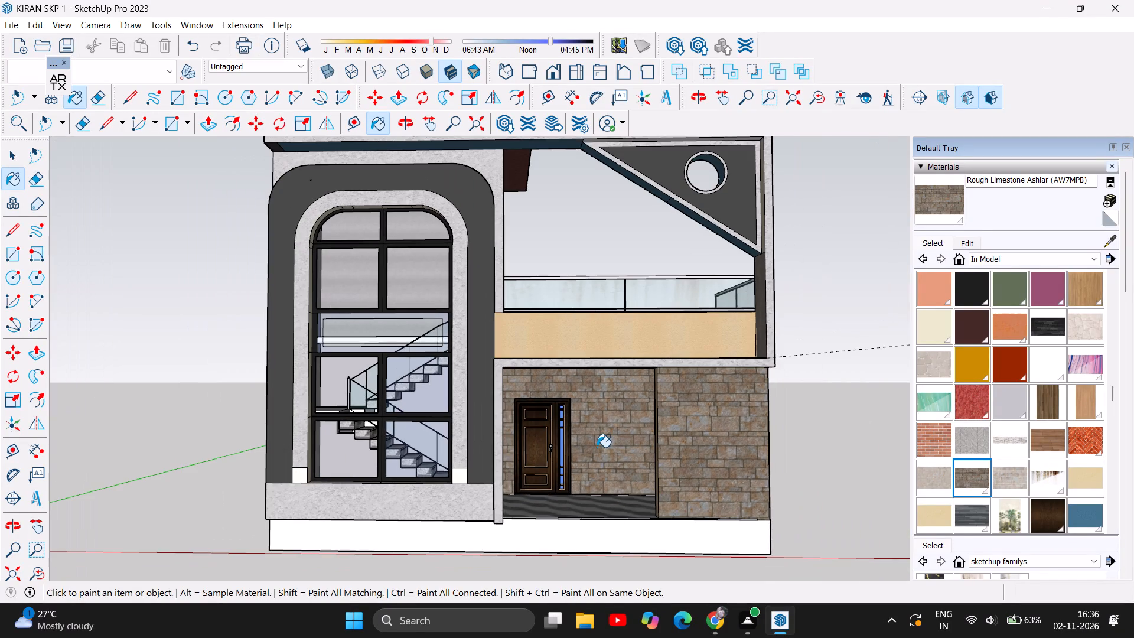
pyautogui.scroll(-2, 568, 463)
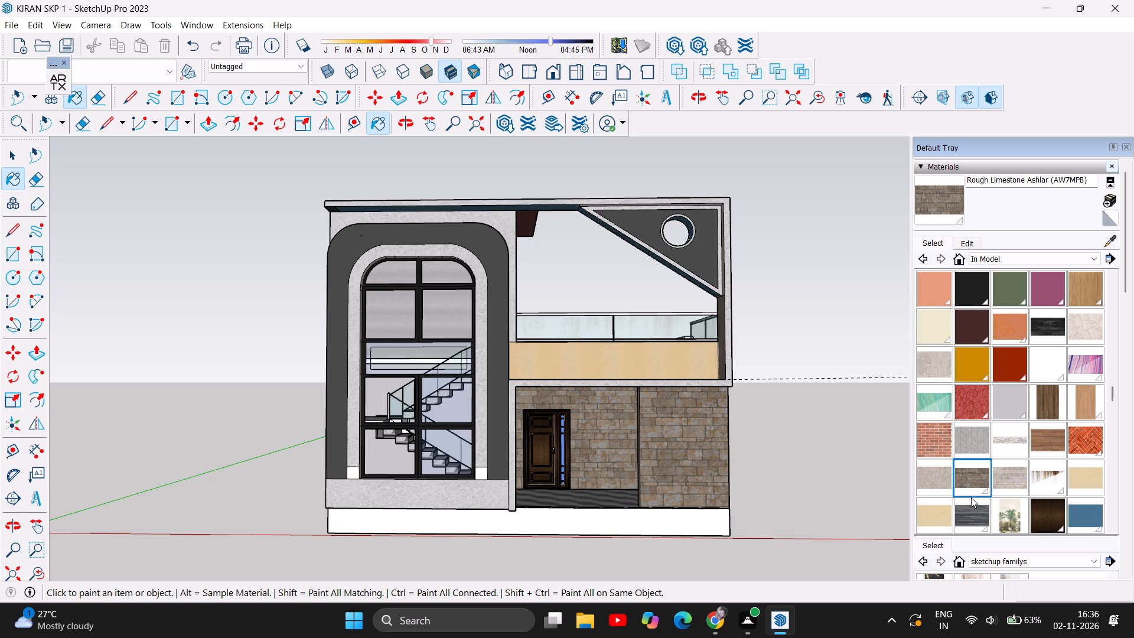
# Paint the solid wall beside the entrance with the Porphyritic Granite Herringbone material.
pyautogui.click(1008, 480)
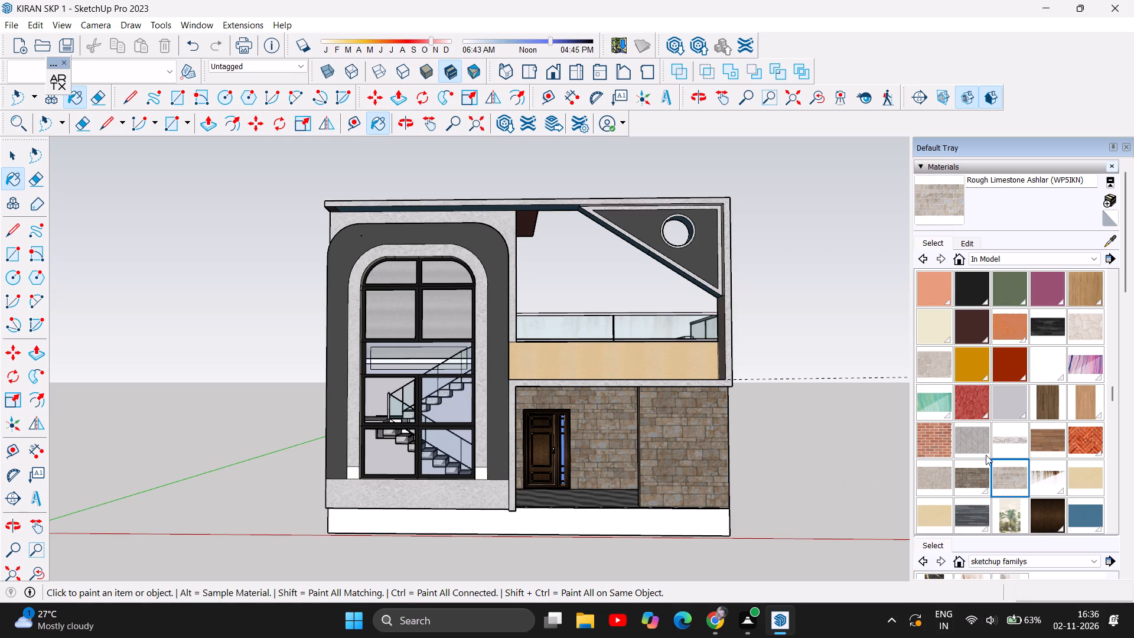
pyautogui.click(983, 451)
pyautogui.click(673, 443)
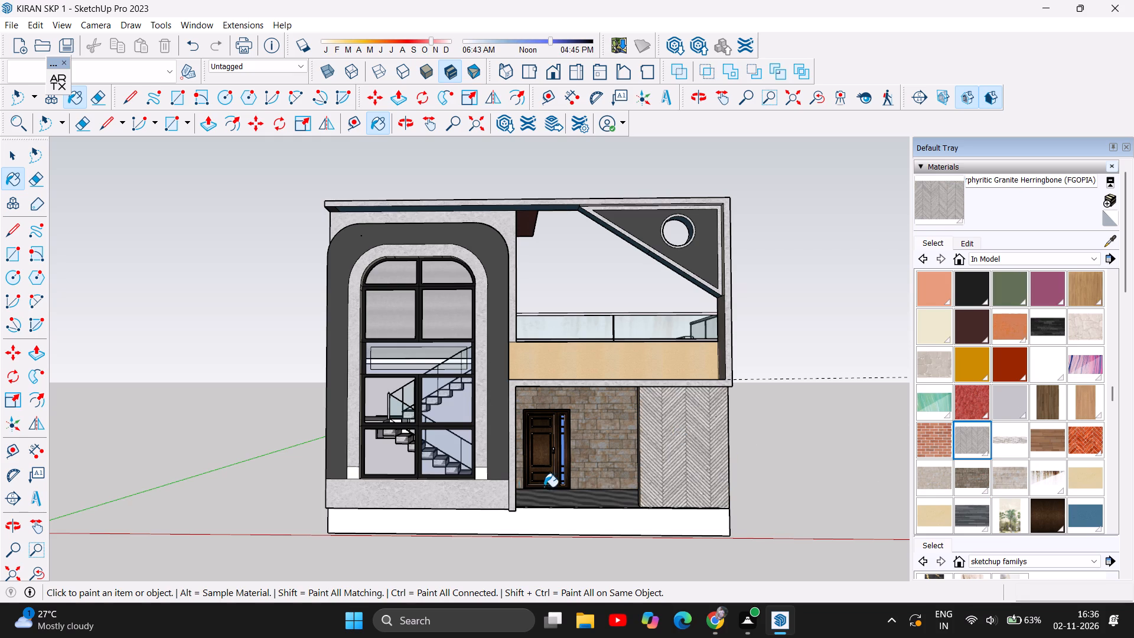
# Paint the base band below the arched window and the wall face around the dark arch with Porphyritic Granite Herringbone.
pyautogui.scroll(-4, 519, 487)
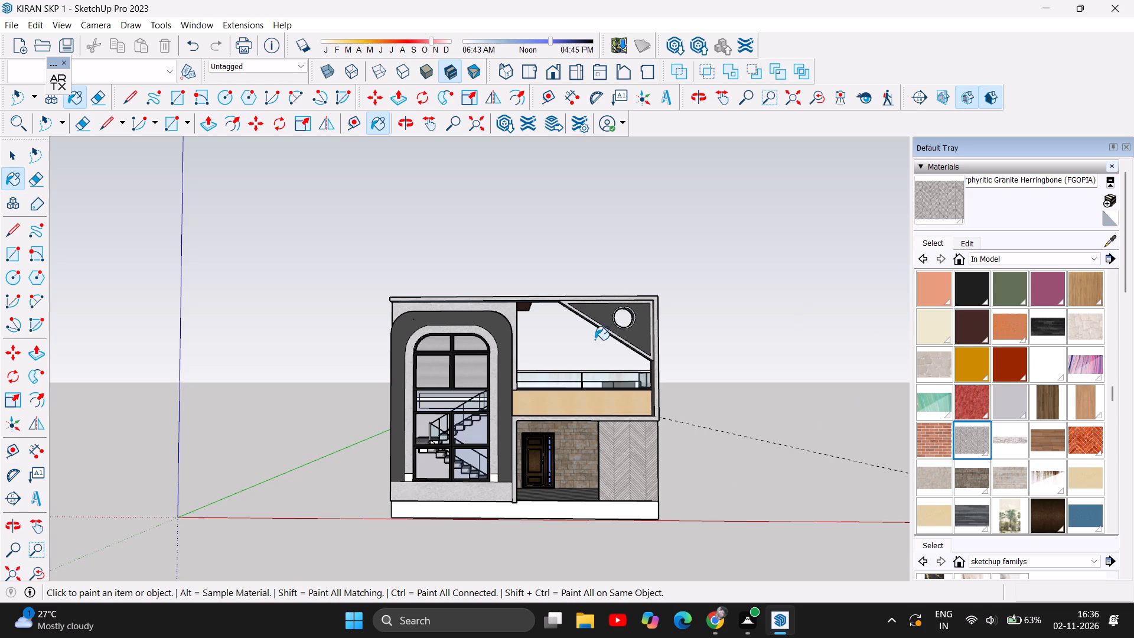
pyautogui.scroll(4, 676, 374)
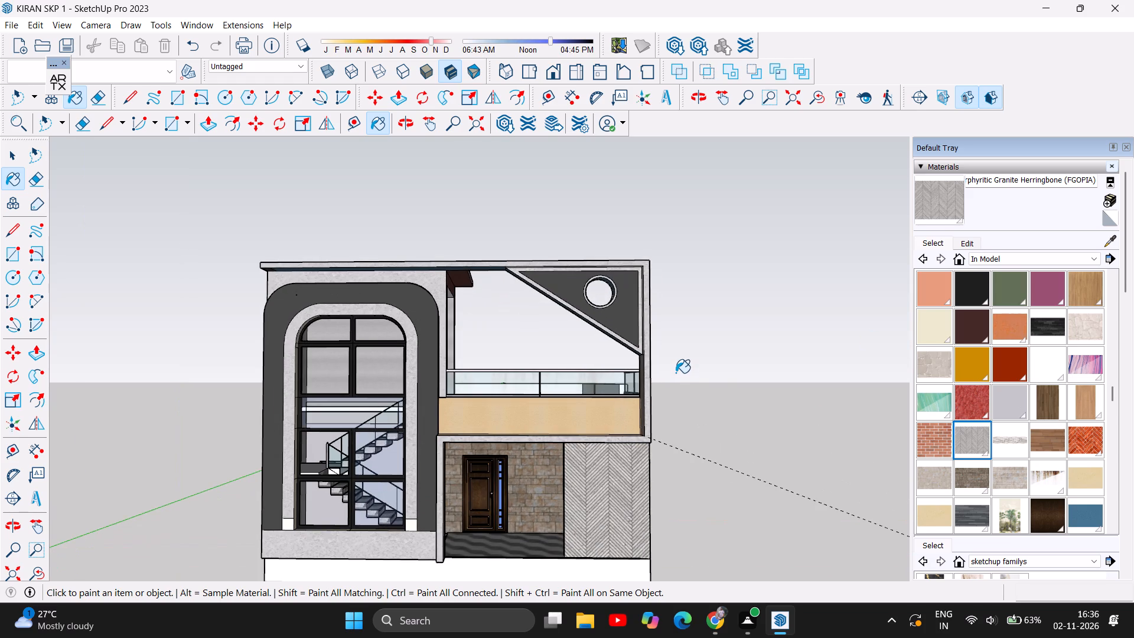
pyautogui.scroll(7, 676, 373)
pyautogui.scroll(-2, 675, 382)
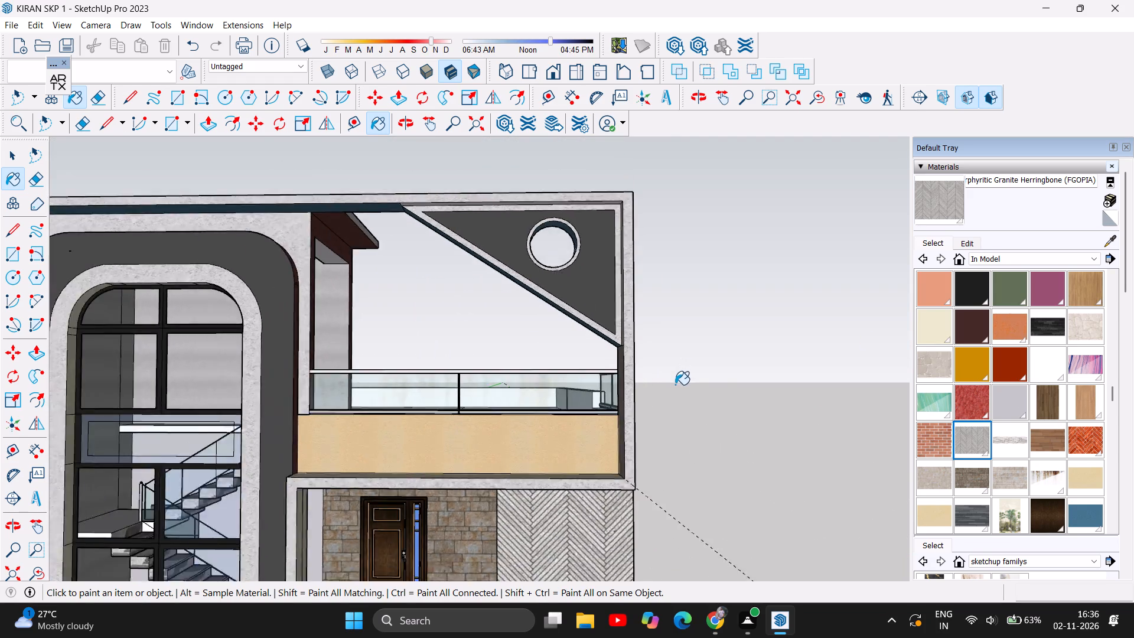
pyautogui.scroll(-5, 675, 385)
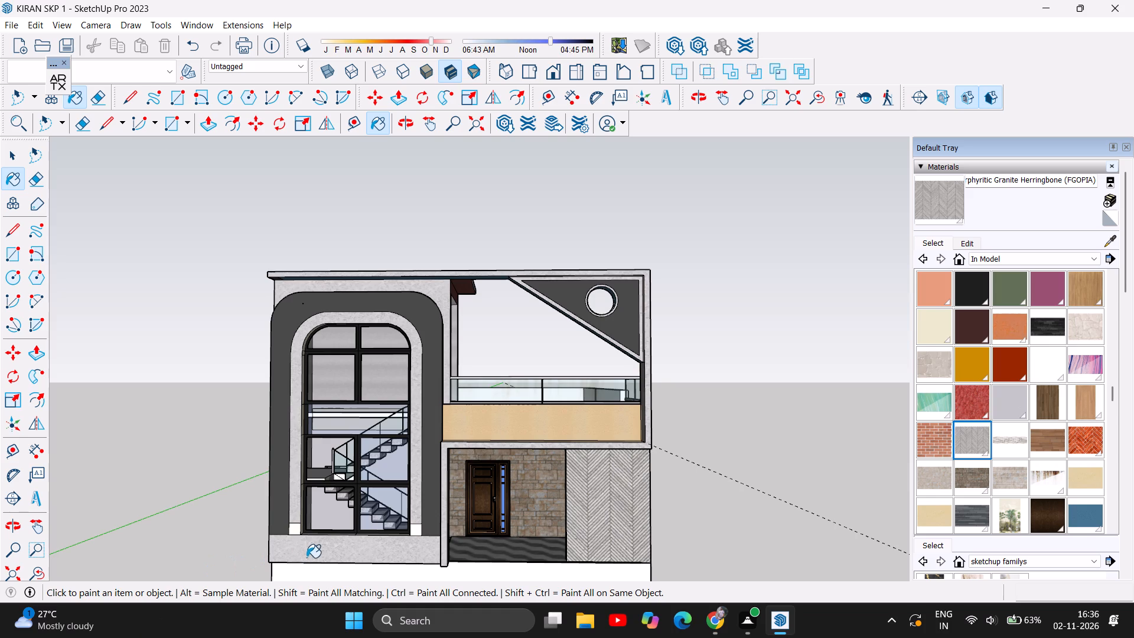
pyautogui.click(307, 557)
pyautogui.scroll(-2, 677, 382)
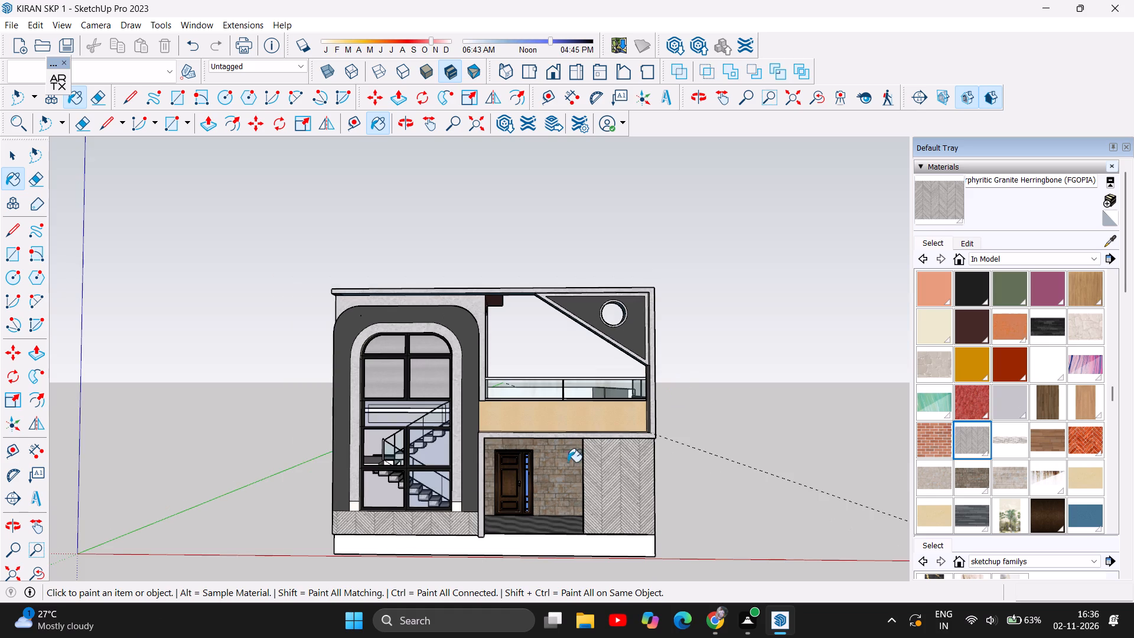
pyautogui.scroll(1, 427, 506)
pyautogui.click(480, 286)
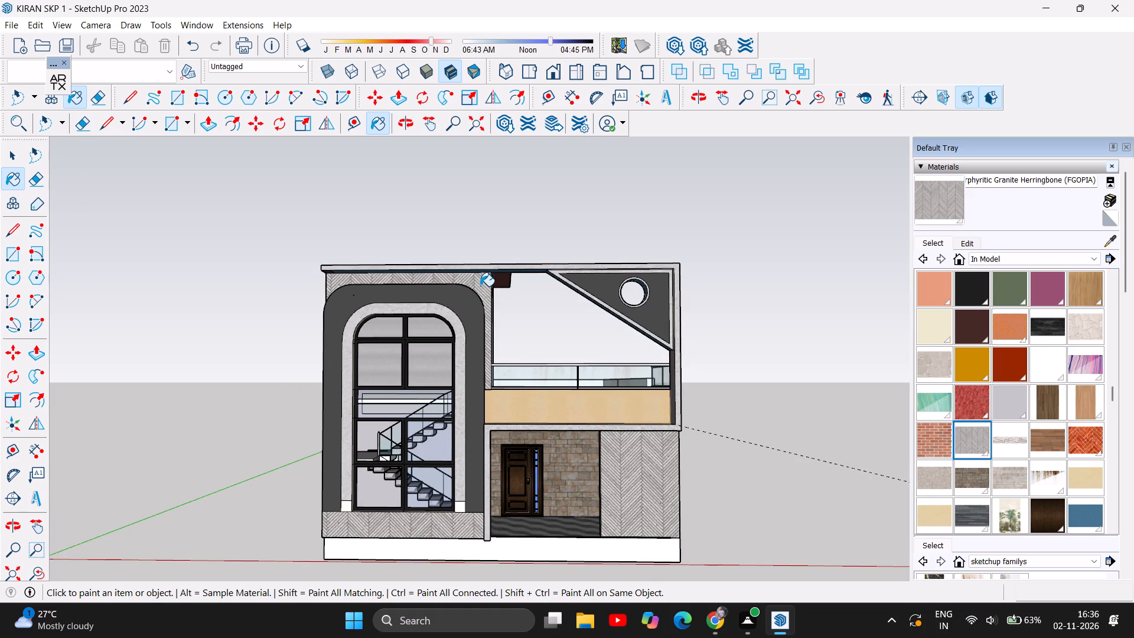
pyautogui.scroll(-1, 401, 470)
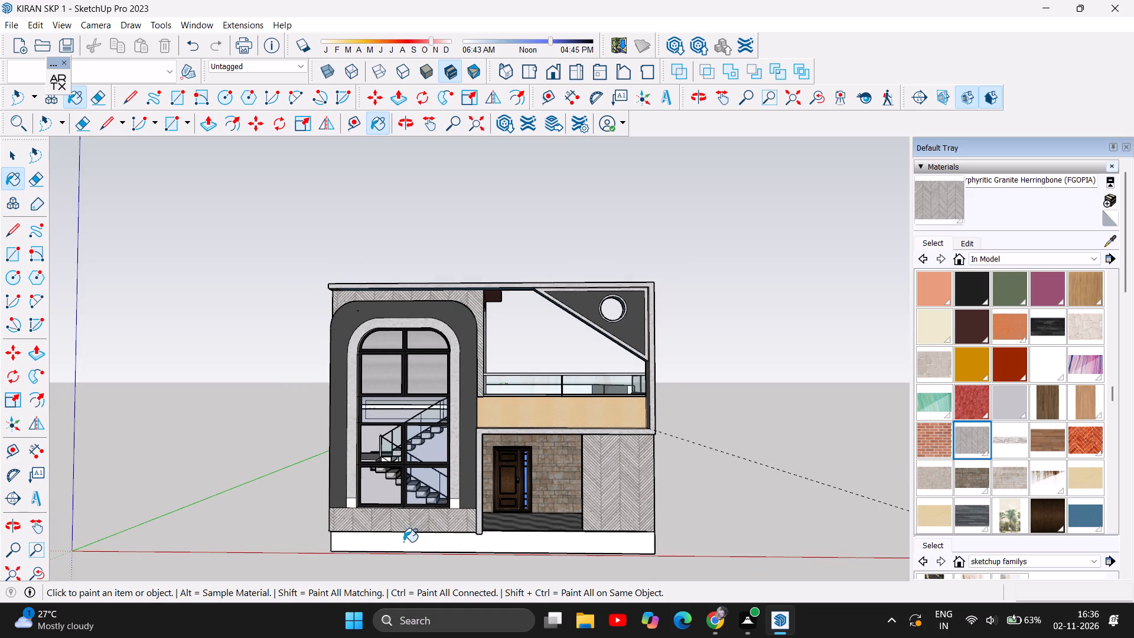
# Paint the arched window's inner surround and the two white blocks at its feet with Porphyritic Granite Herringbone.
pyautogui.scroll(5, 404, 536)
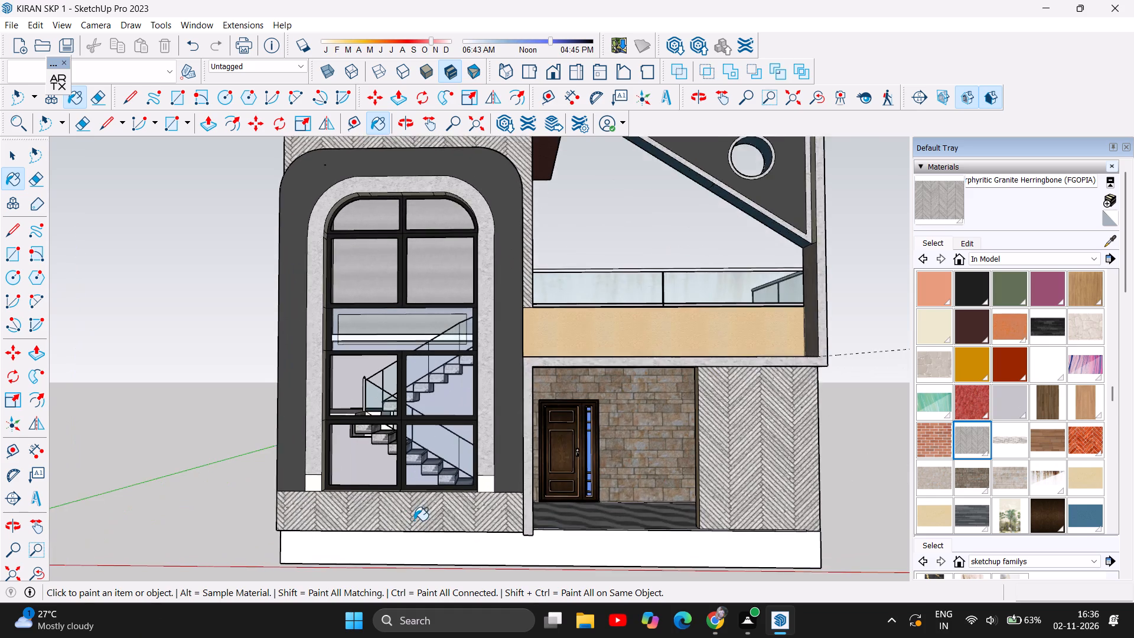
pyautogui.scroll(1, 414, 520)
pyautogui.click(301, 481)
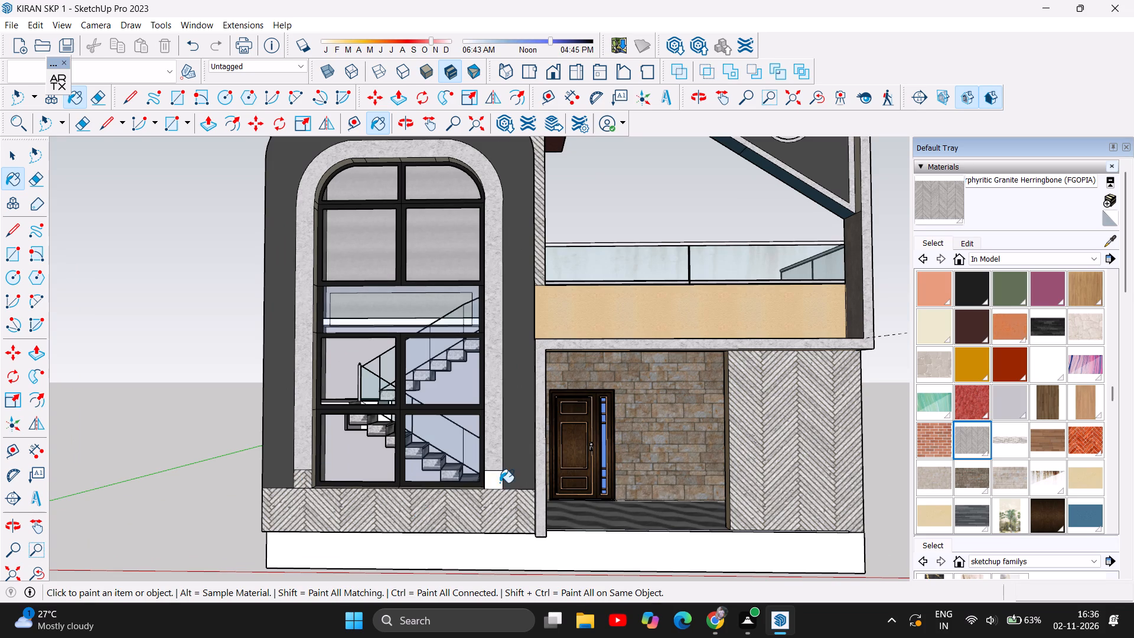
pyautogui.click(495, 480)
pyautogui.scroll(-2, 488, 536)
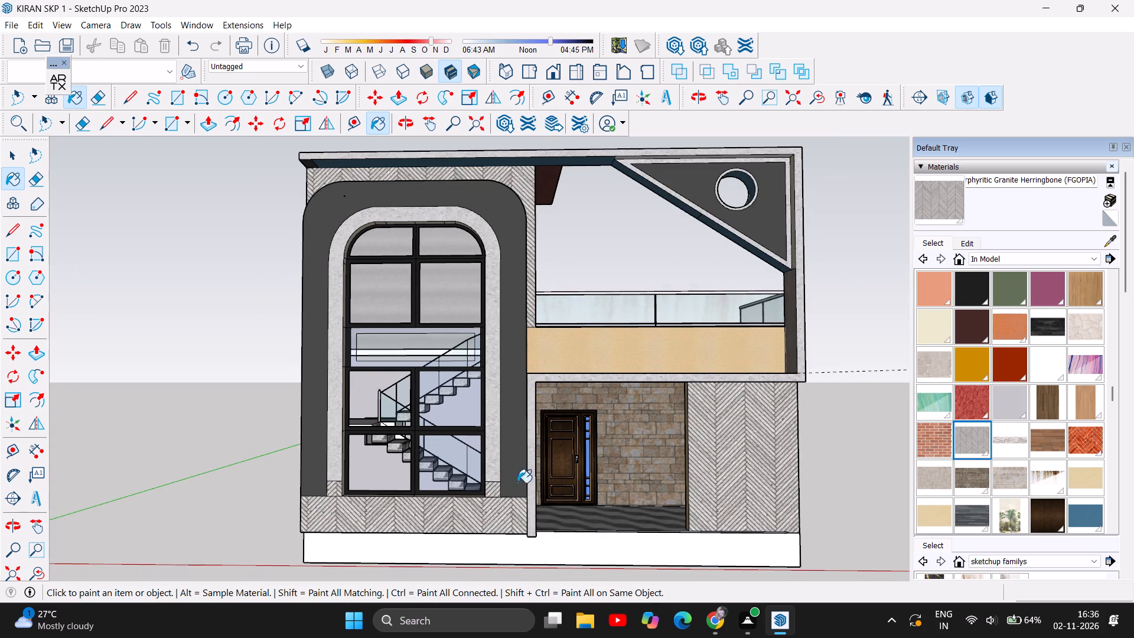
pyautogui.click(495, 392)
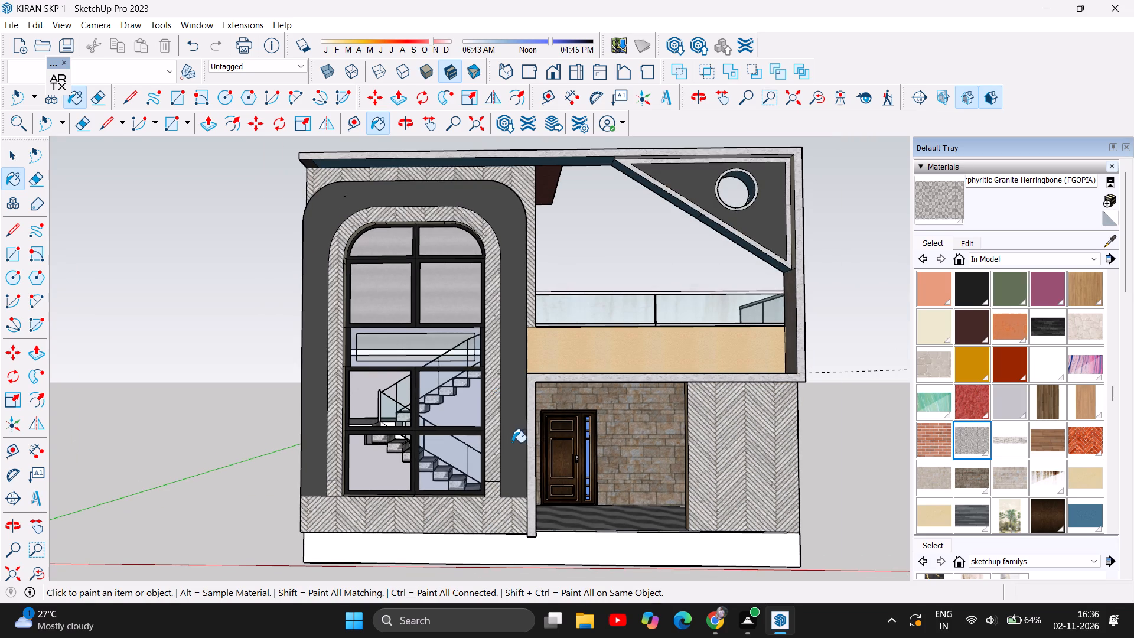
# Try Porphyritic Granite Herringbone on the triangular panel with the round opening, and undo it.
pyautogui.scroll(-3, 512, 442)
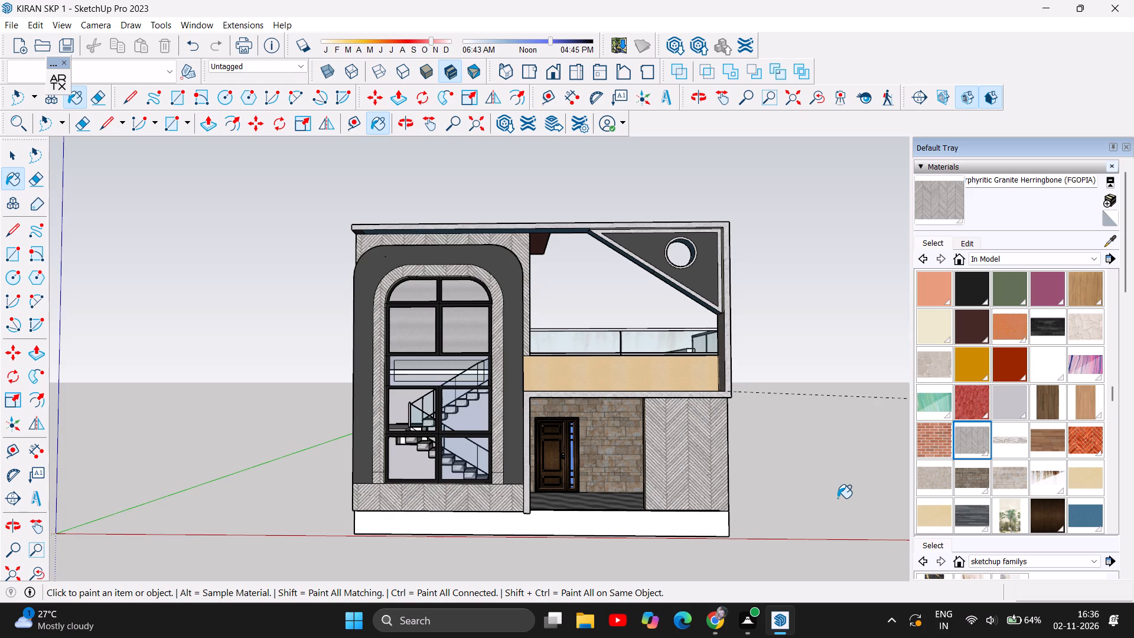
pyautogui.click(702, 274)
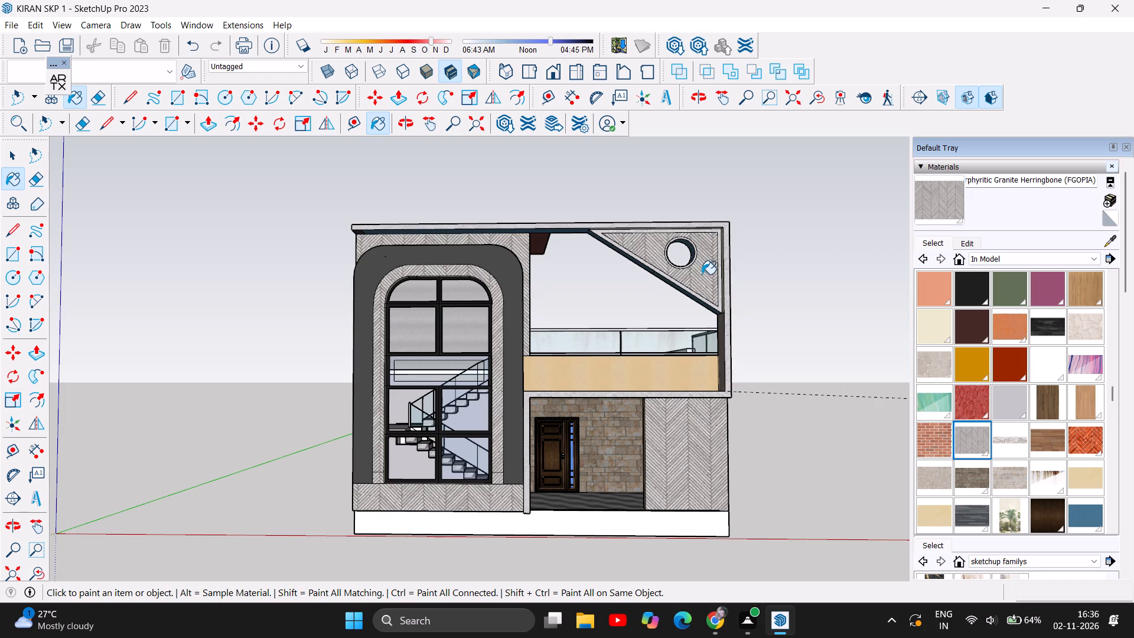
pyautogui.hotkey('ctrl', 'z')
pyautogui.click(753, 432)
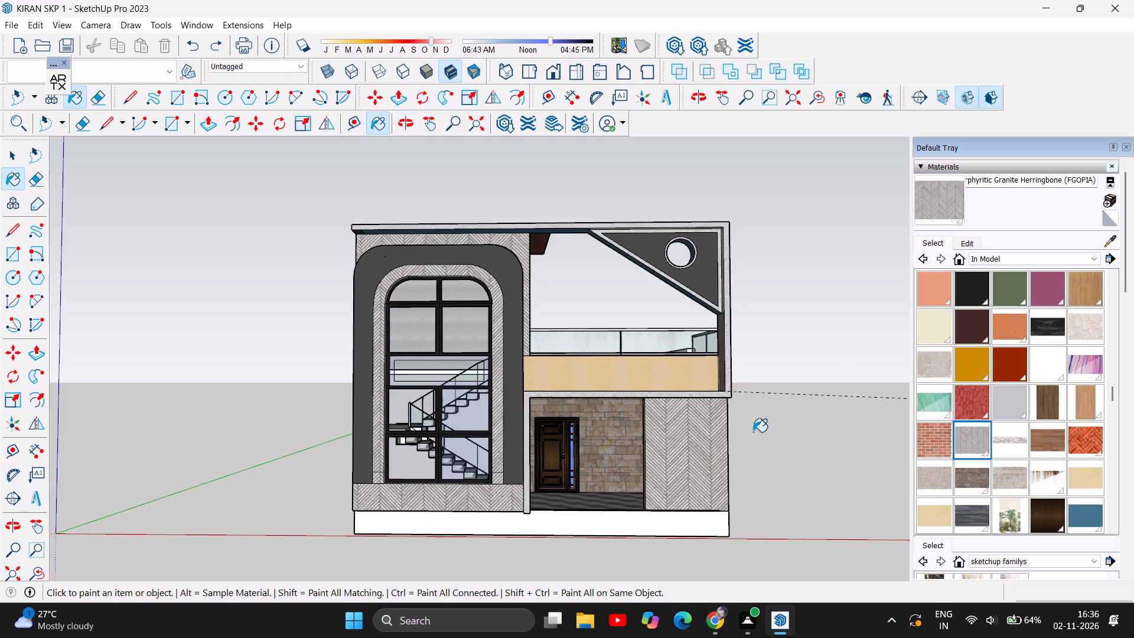
# Examine the triangular panel, its round opening and the surrounding frame up close and from farther away.
pyautogui.scroll(3, 712, 213)
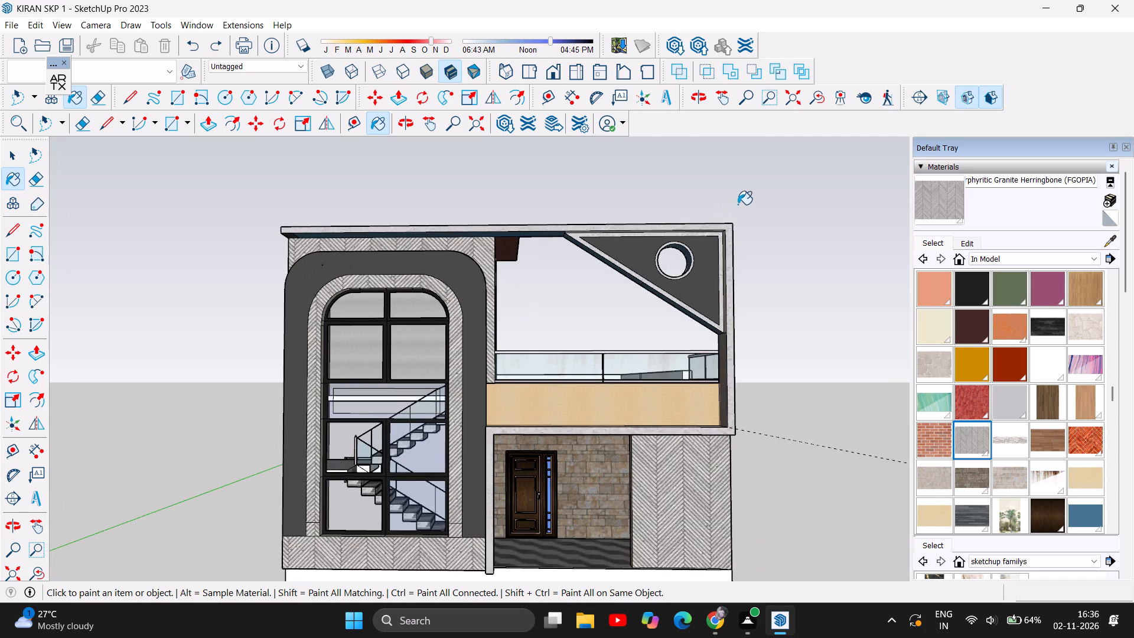
pyautogui.scroll(1, 738, 204)
pyautogui.scroll(7, 716, 254)
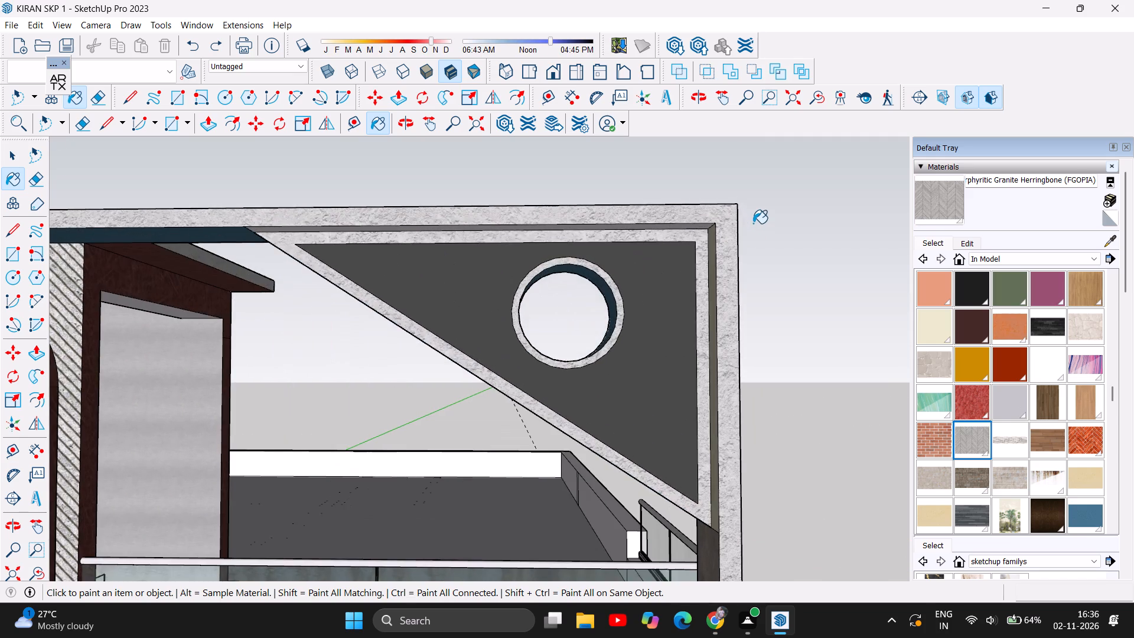
pyautogui.scroll(-6, 753, 223)
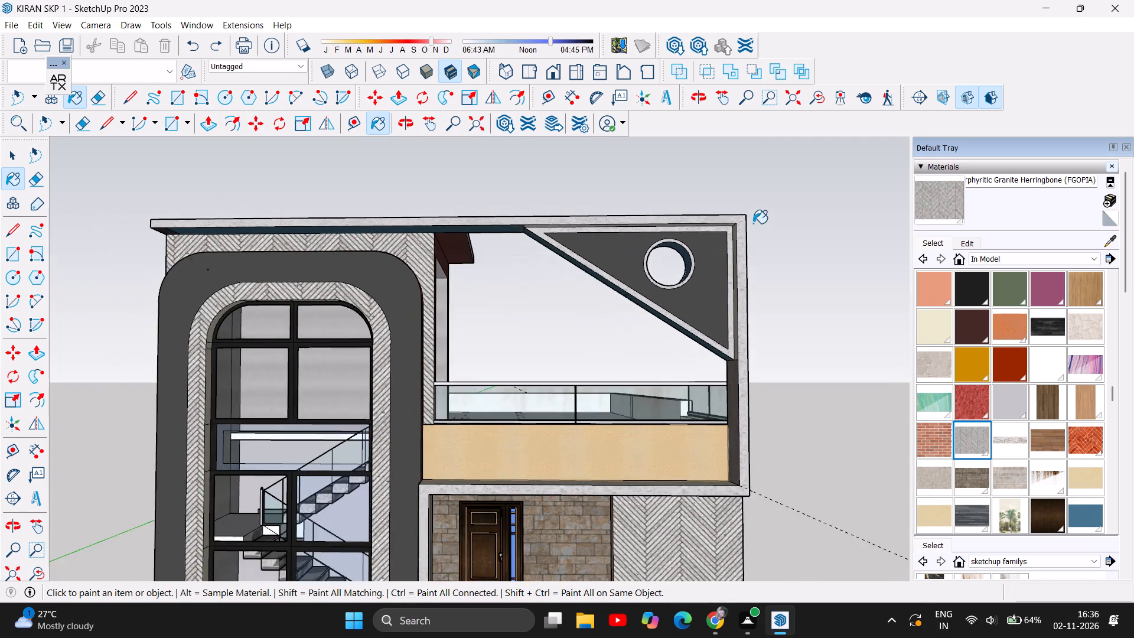
pyautogui.scroll(-2, 753, 223)
pyautogui.scroll(2, 791, 364)
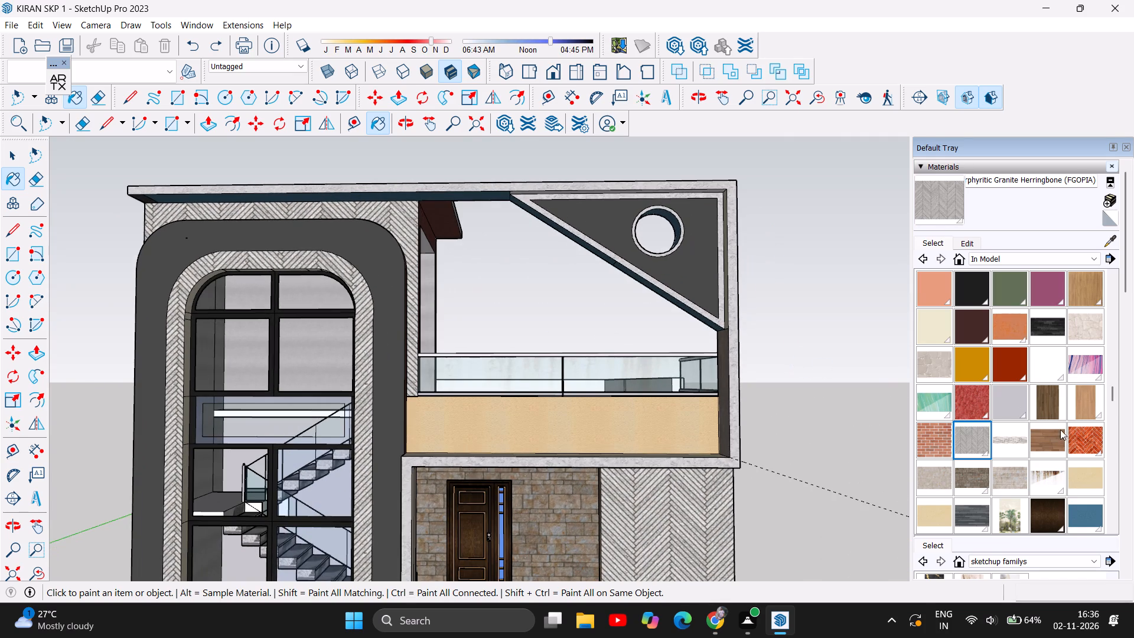
# Paint the balcony parapet with the Clay Plaster material.
pyautogui.scroll(5, 1063, 428)
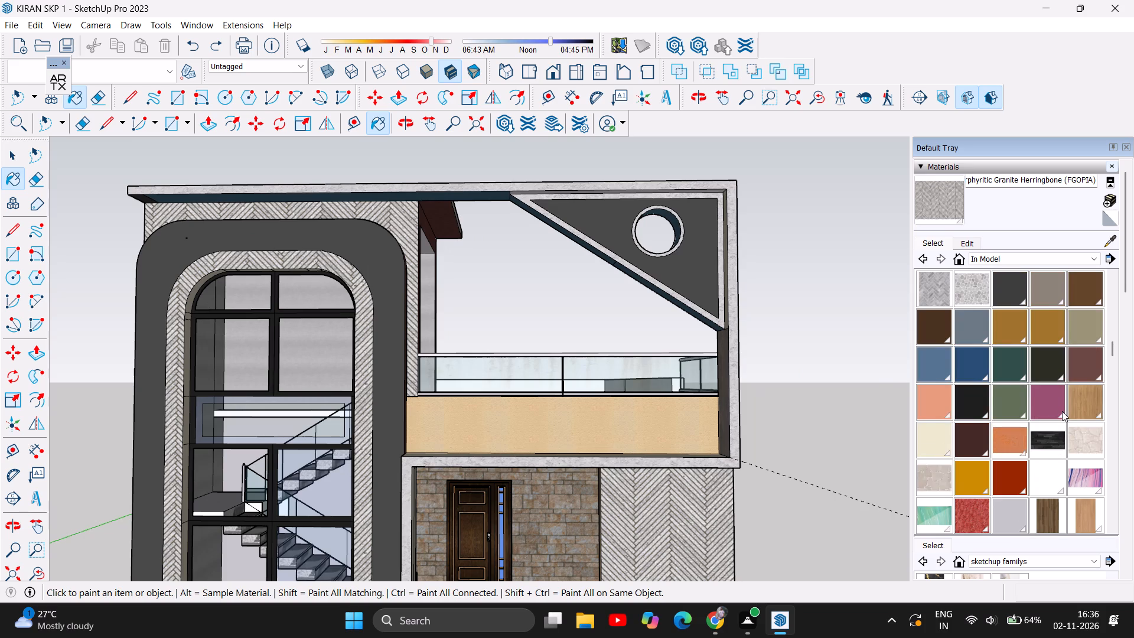
pyautogui.scroll(2, 1062, 411)
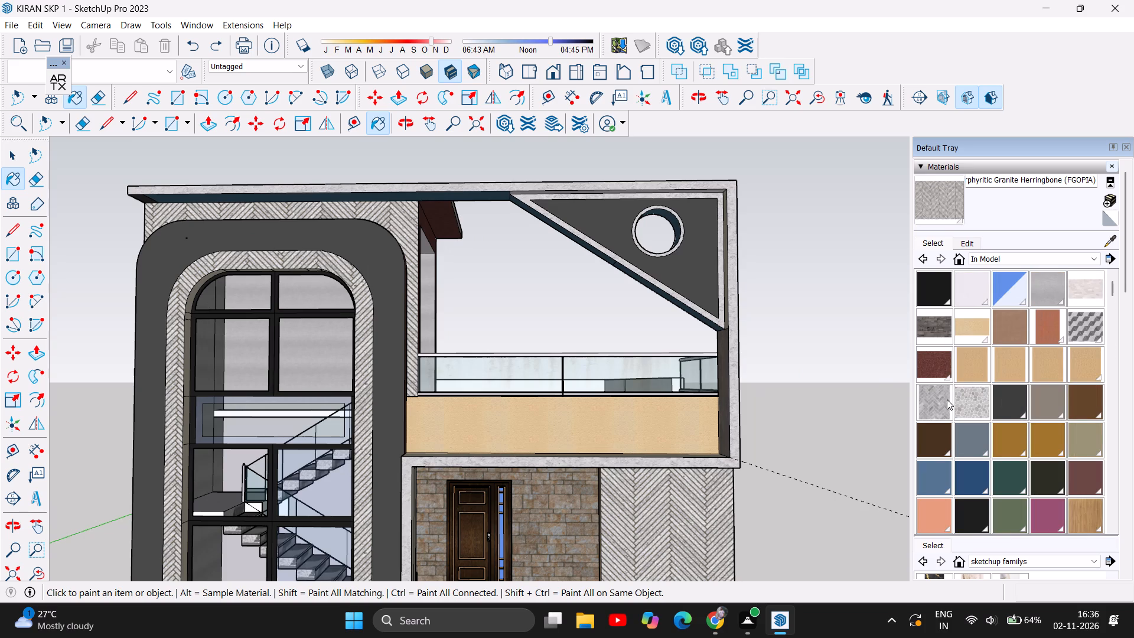
pyautogui.scroll(1, 1091, 304)
pyautogui.click(1016, 331)
pyautogui.click(532, 416)
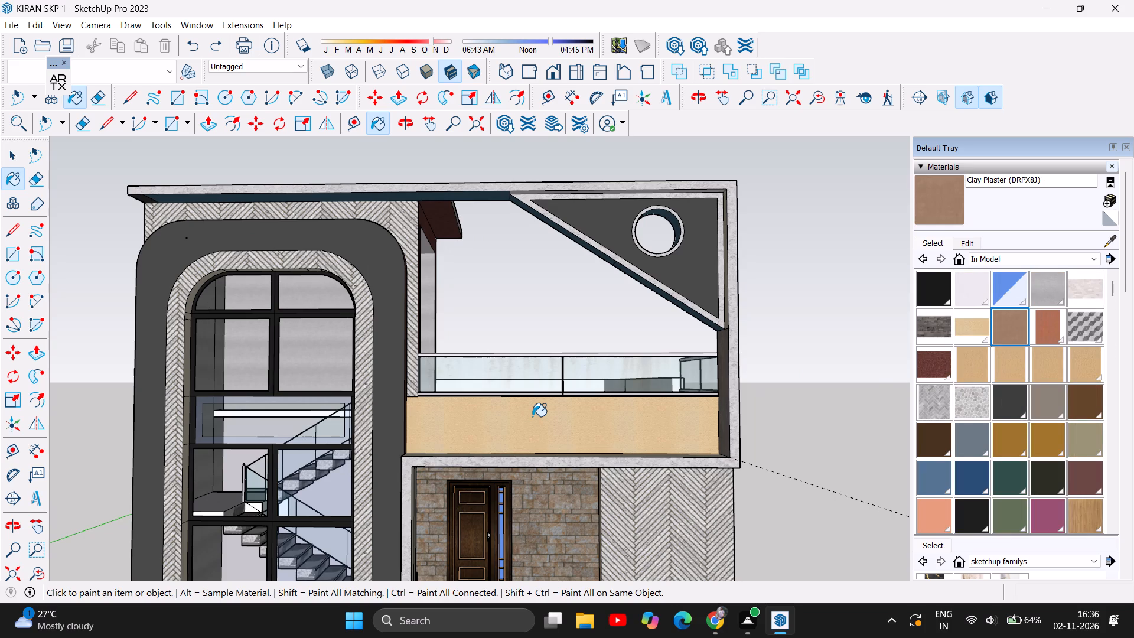
pyautogui.scroll(-3, 674, 353)
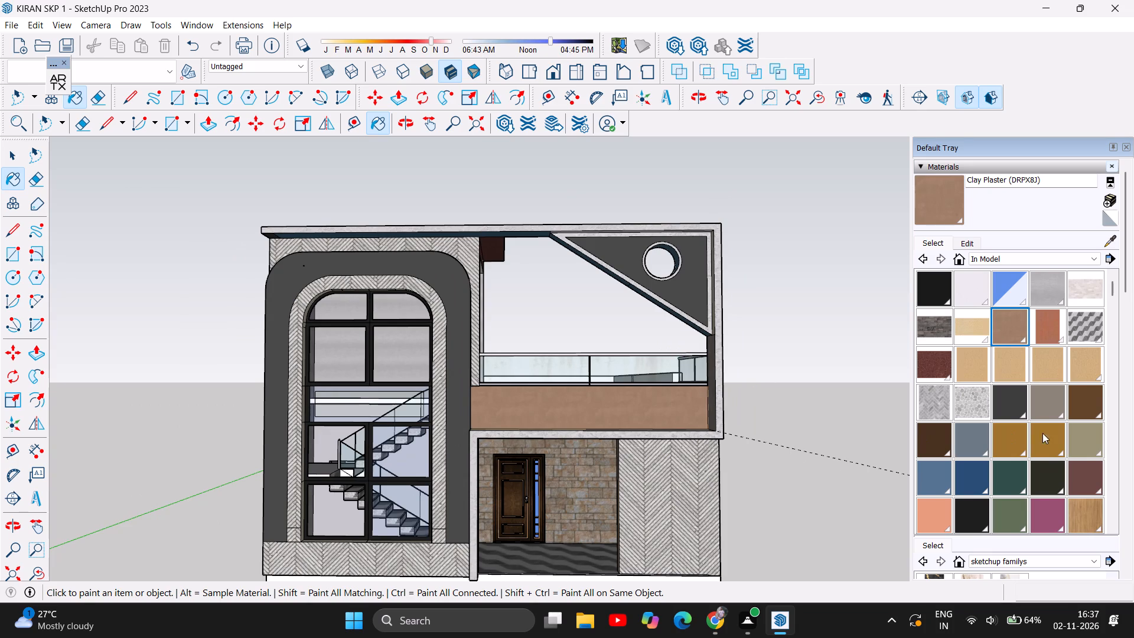
pyautogui.scroll(-4, 1090, 415)
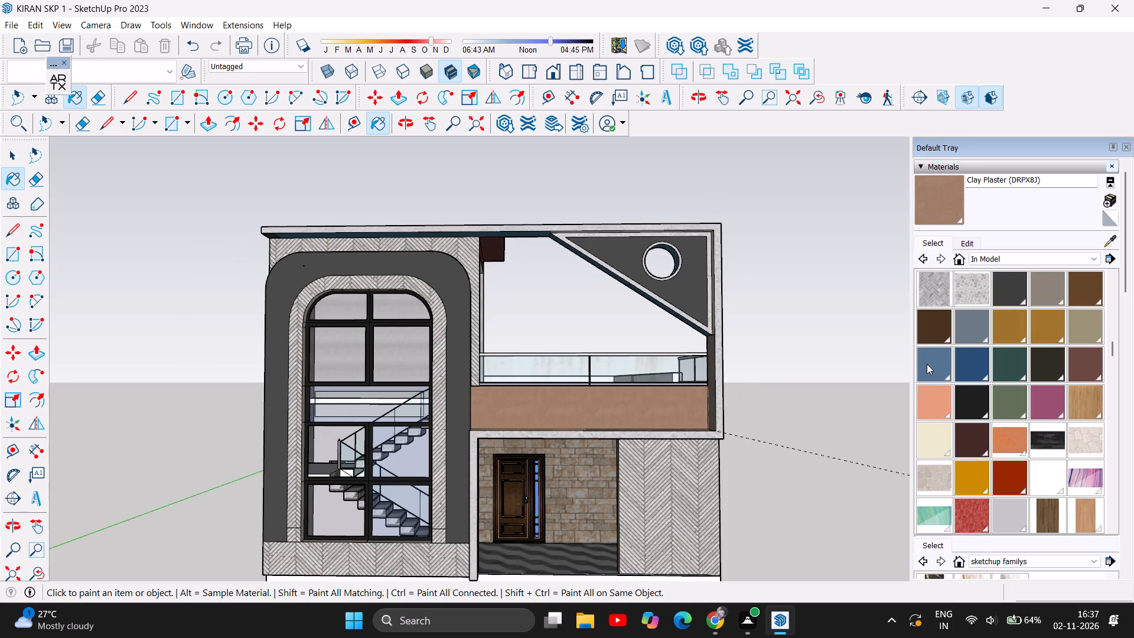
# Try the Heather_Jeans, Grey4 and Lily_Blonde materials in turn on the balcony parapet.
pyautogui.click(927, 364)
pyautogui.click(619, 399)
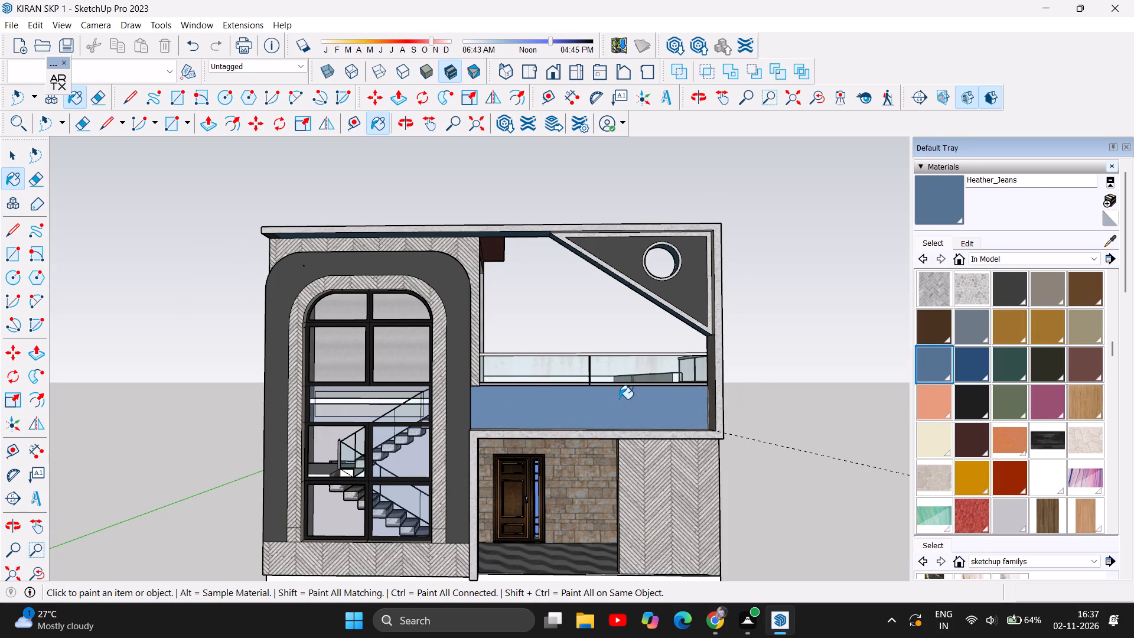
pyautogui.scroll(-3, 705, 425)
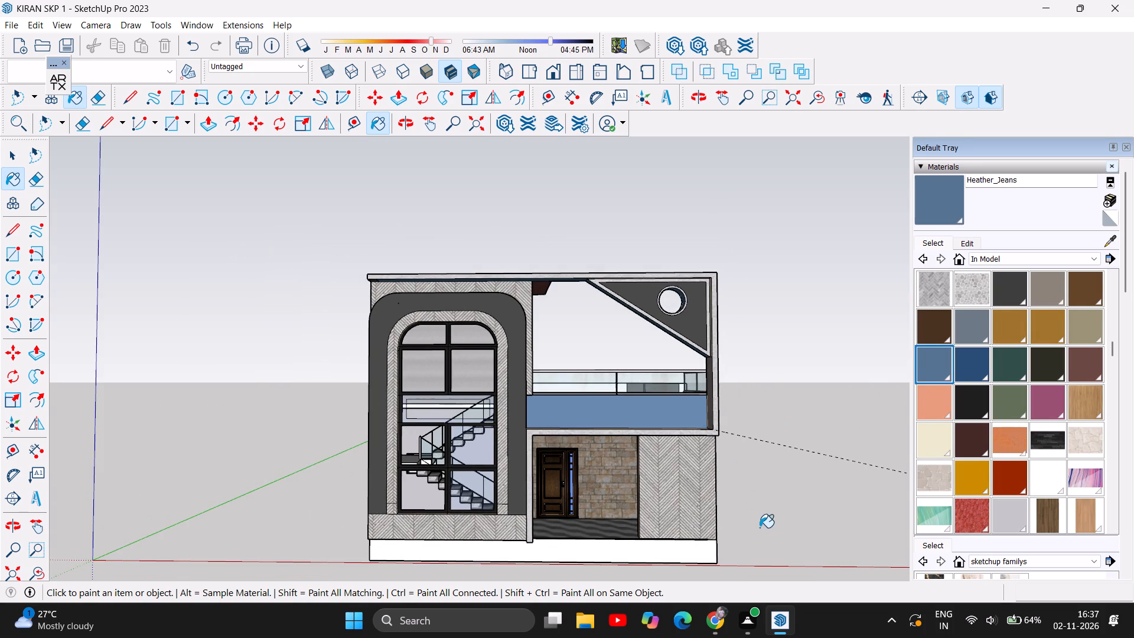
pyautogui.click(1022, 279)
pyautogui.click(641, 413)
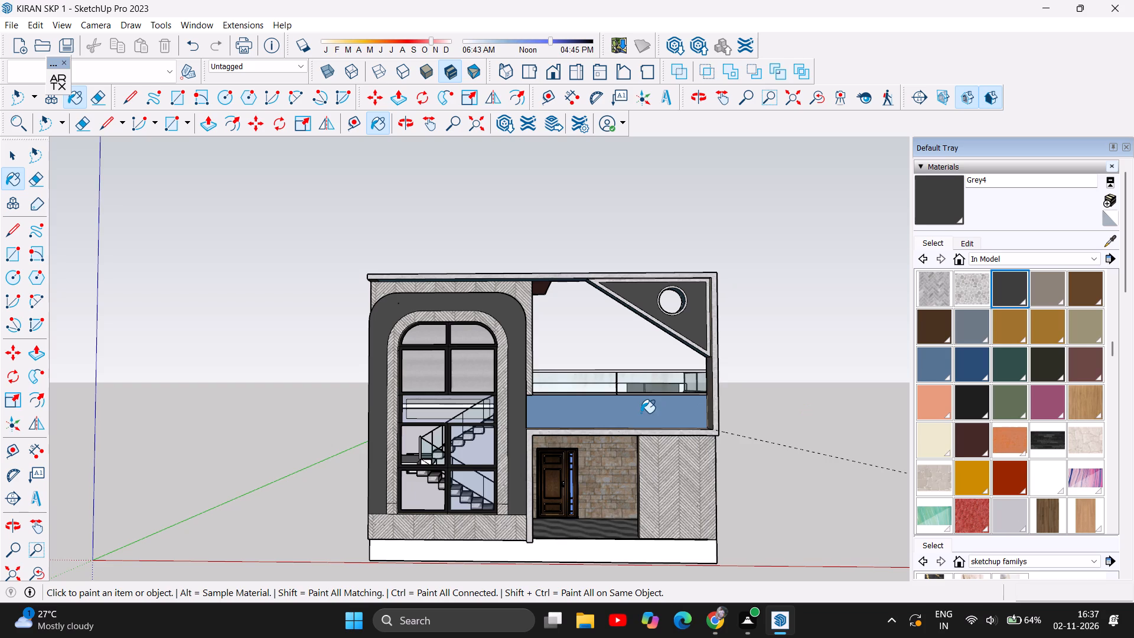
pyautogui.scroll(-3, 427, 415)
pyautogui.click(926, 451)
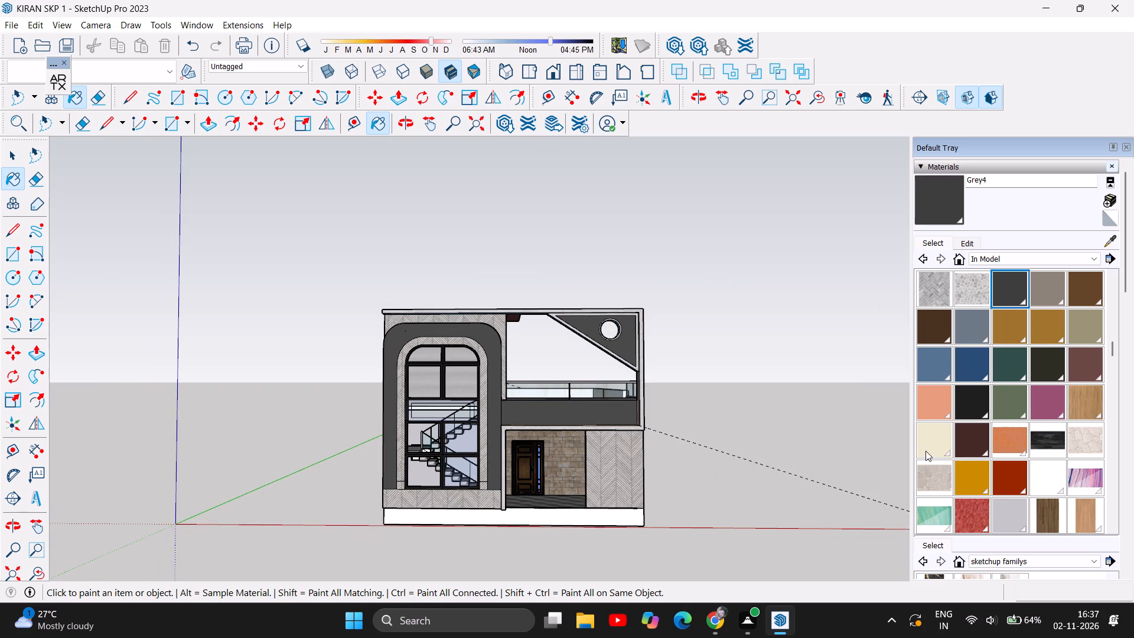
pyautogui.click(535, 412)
# Paint the front face of the frame around the roof edge and balcony with Lily_Blonde.
pyautogui.scroll(2, 804, 519)
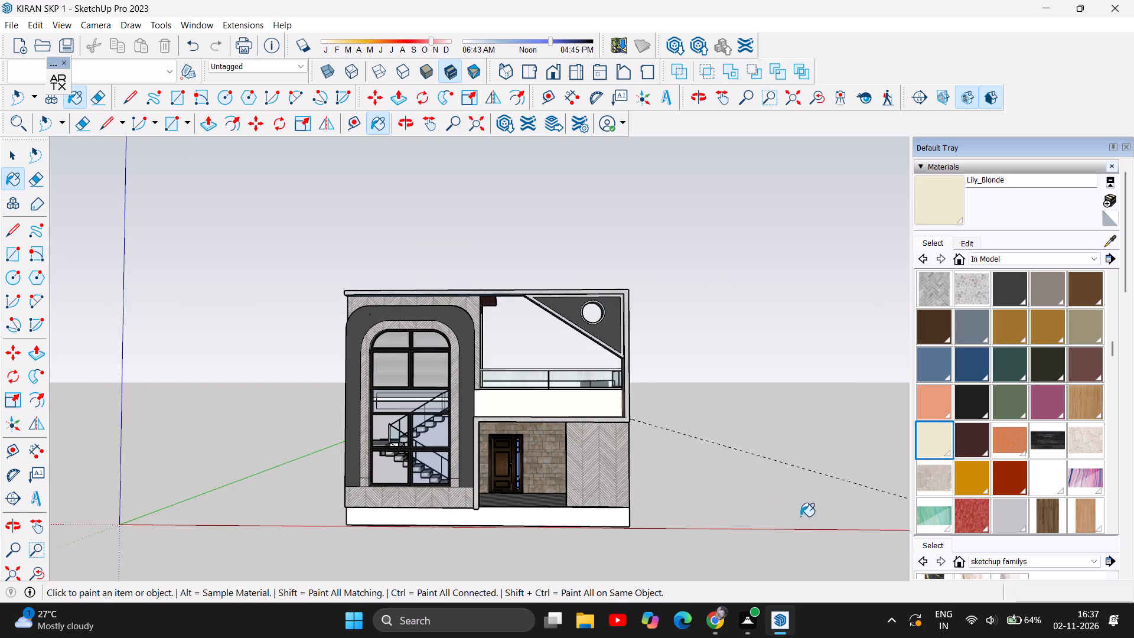
pyautogui.scroll(1, 800, 516)
pyautogui.scroll(4, 630, 419)
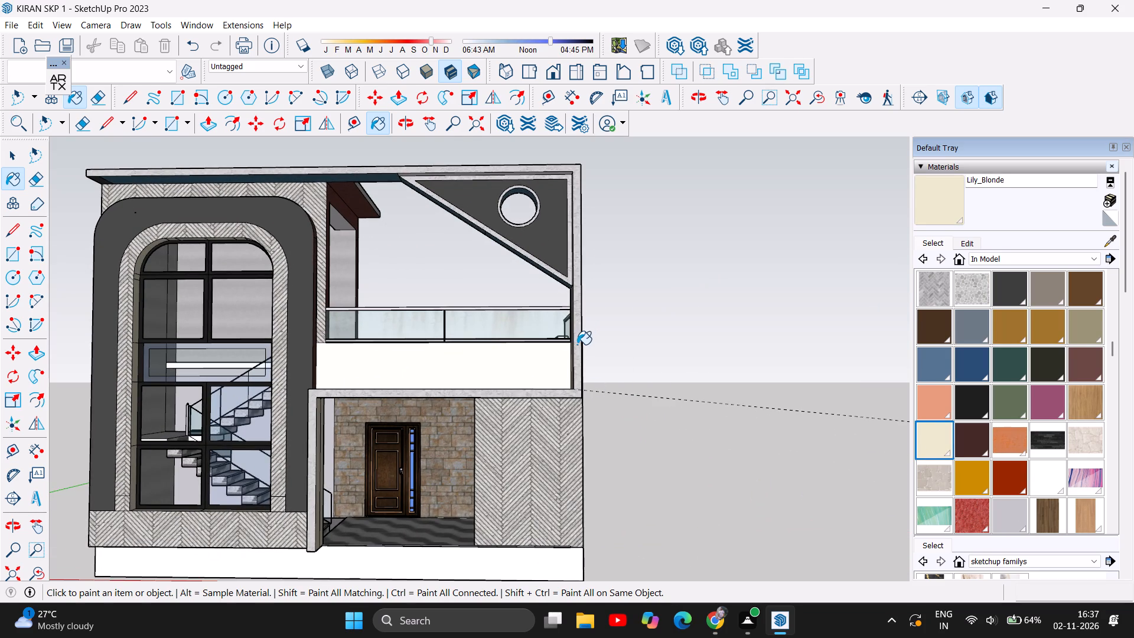
pyautogui.click(577, 344)
pyautogui.scroll(-4, 689, 379)
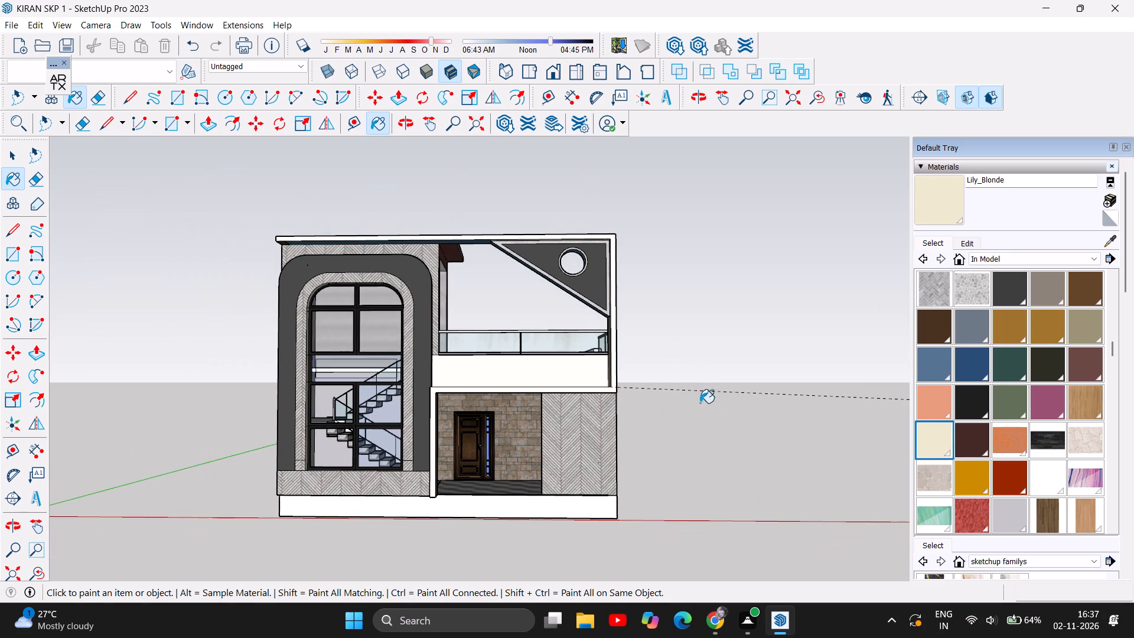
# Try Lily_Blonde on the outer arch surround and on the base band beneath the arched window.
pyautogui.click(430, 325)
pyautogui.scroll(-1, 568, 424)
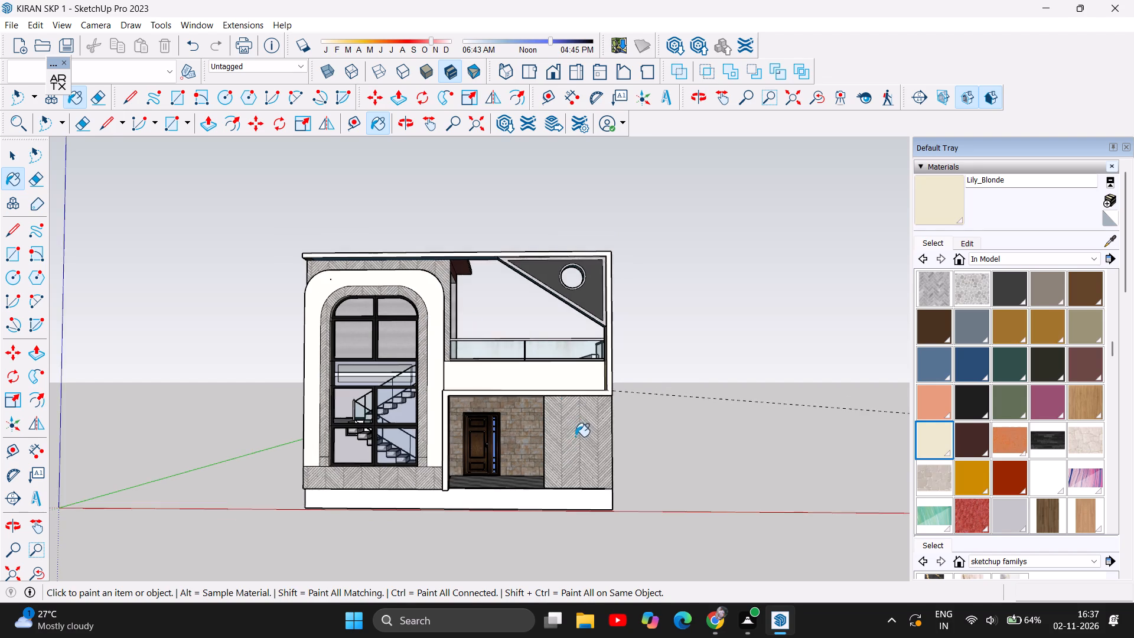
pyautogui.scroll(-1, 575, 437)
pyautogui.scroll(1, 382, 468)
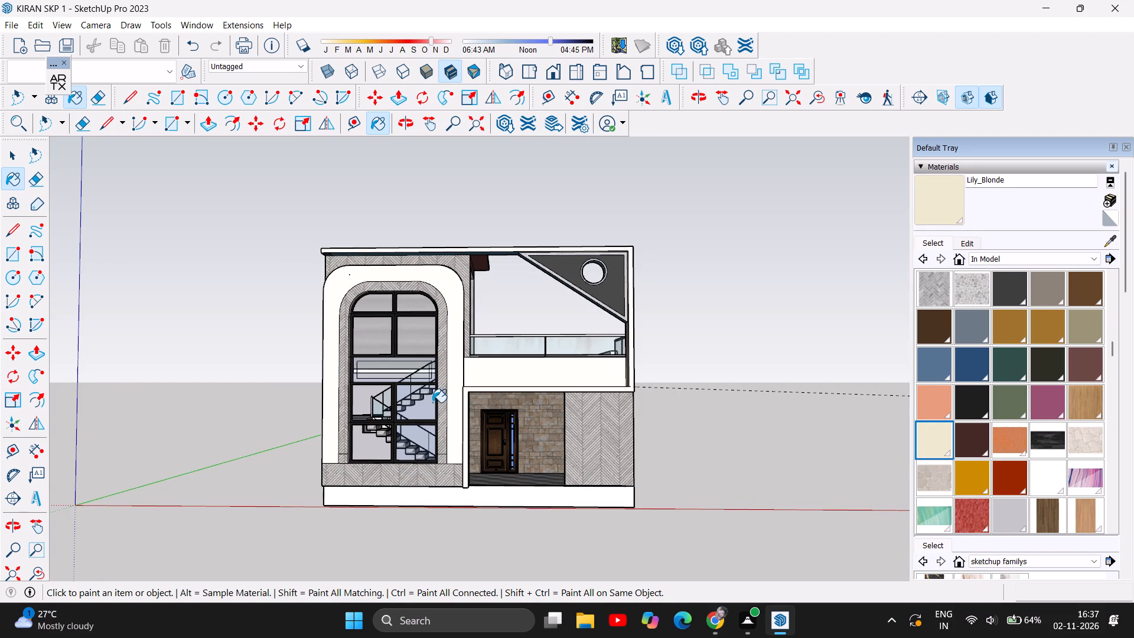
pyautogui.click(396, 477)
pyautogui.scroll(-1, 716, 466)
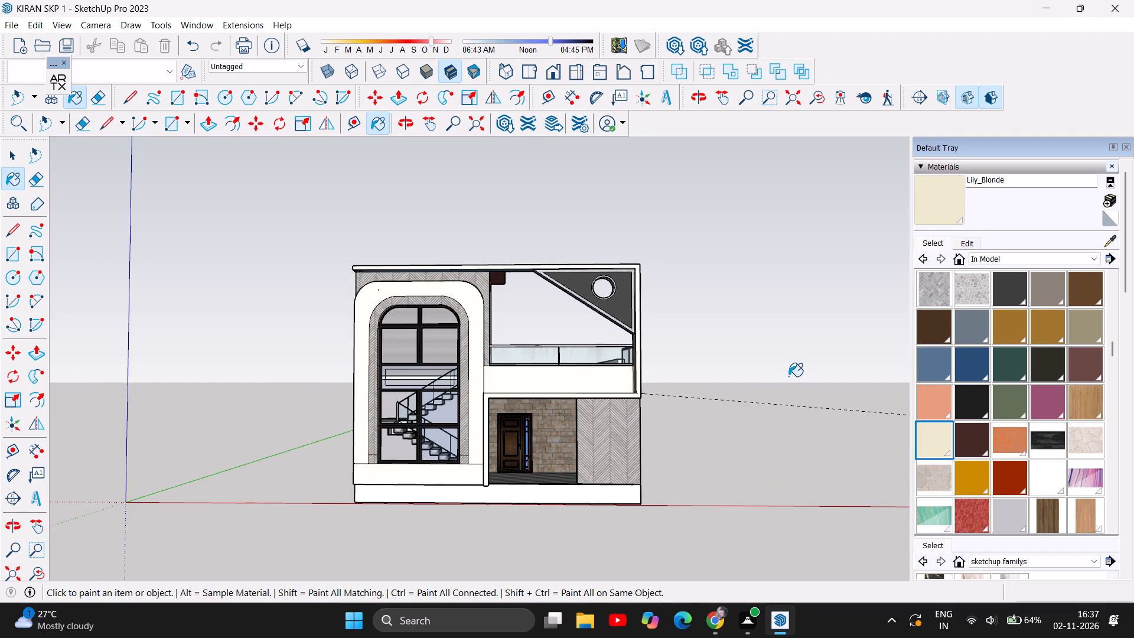
# Repaint the outer arch surround with Grey4.
pyautogui.click(1012, 287)
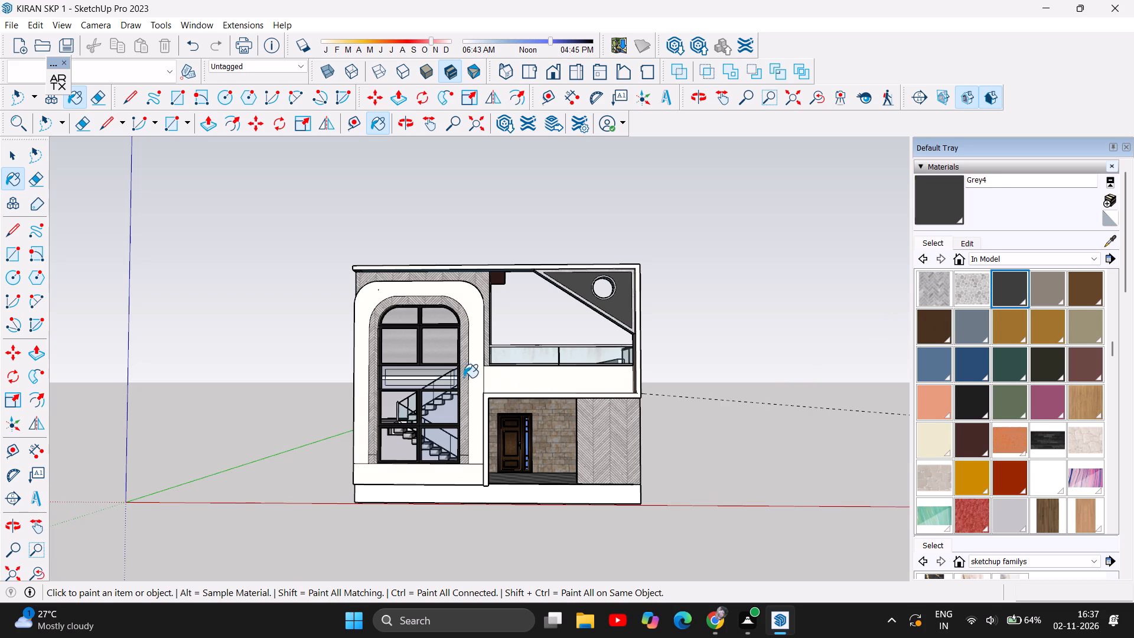
pyautogui.click(477, 367)
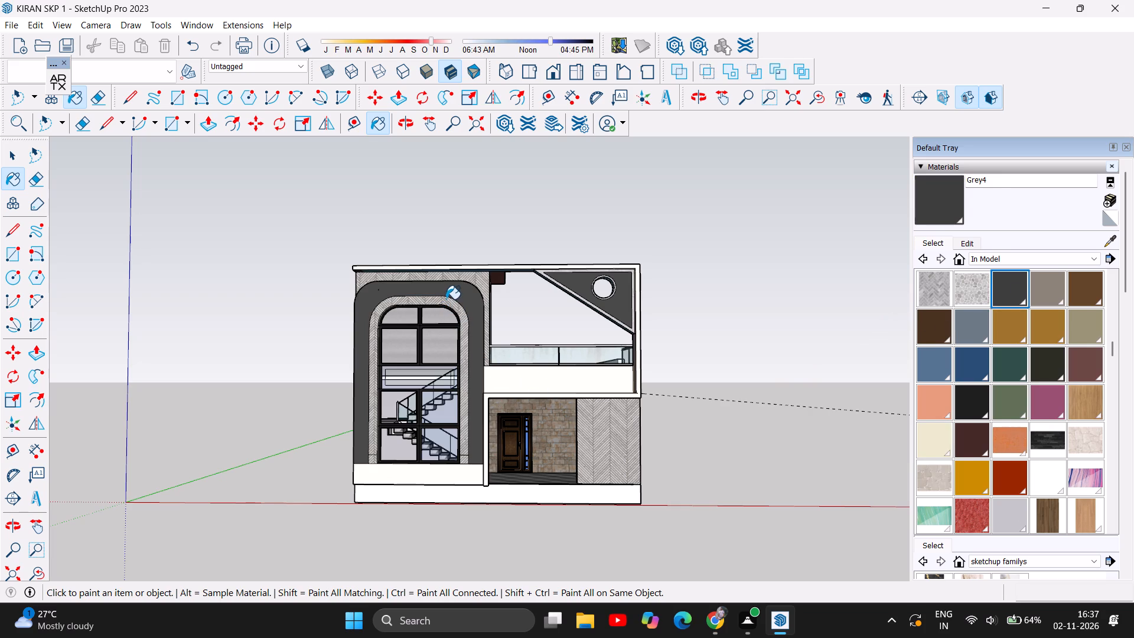
pyautogui.click(452, 308)
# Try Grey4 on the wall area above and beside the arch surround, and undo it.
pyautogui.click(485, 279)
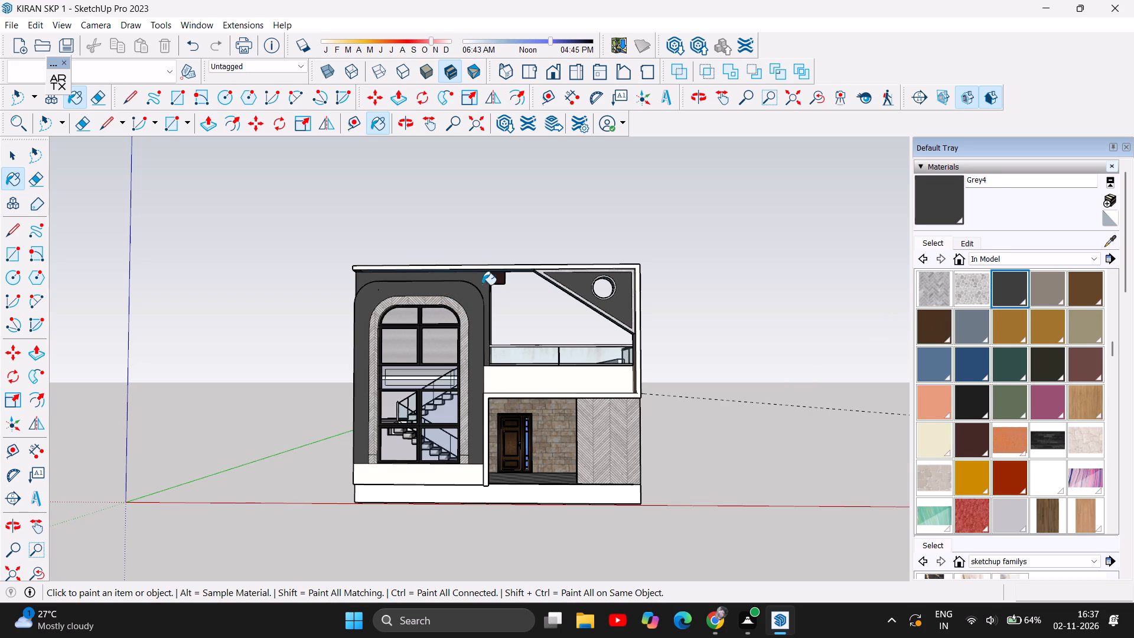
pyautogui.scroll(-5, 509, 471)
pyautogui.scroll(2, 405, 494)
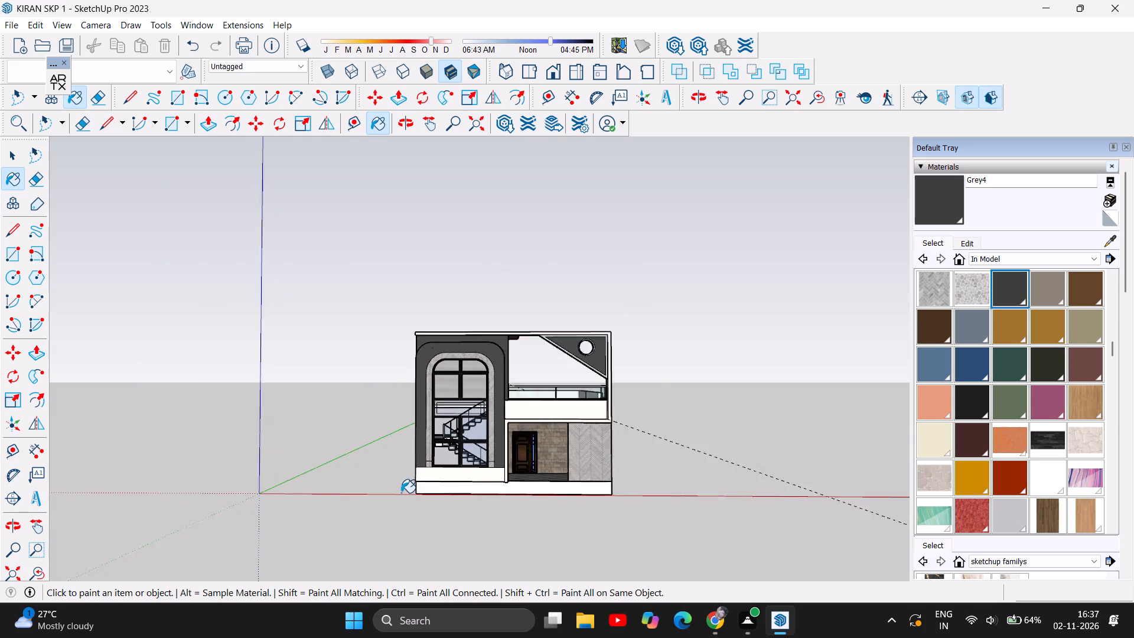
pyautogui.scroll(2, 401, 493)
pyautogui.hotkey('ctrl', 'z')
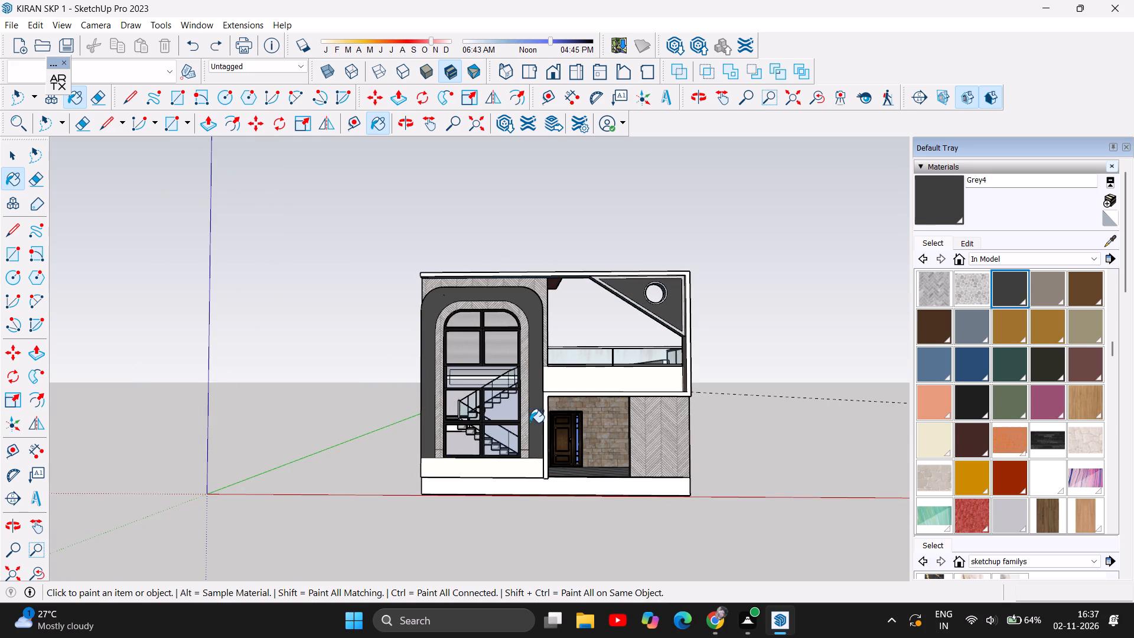
# Paint the base band beneath the arched window with Grey4.
pyautogui.click(501, 472)
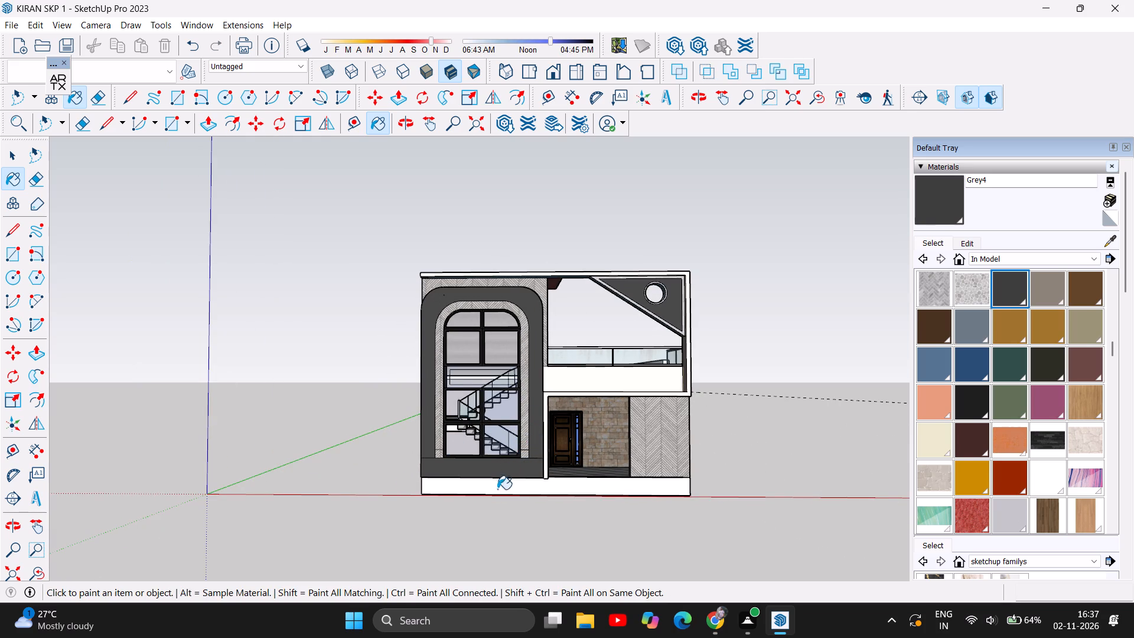
pyautogui.scroll(4, 389, 495)
pyautogui.scroll(-4, 373, 489)
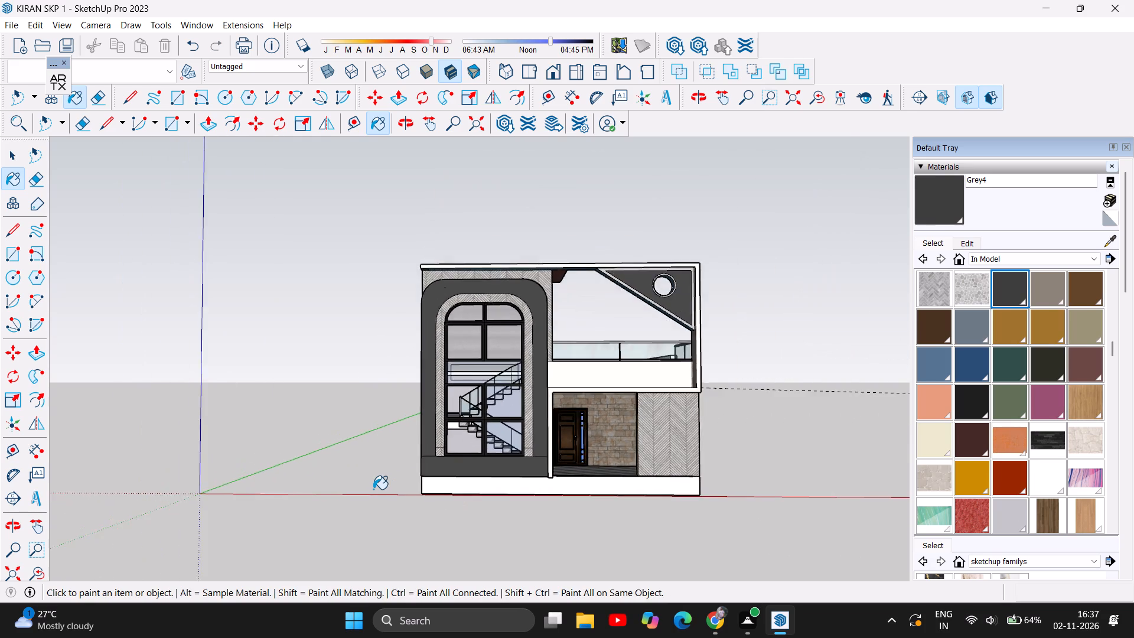
pyautogui.scroll(-3, 373, 489)
pyautogui.scroll(5, 666, 456)
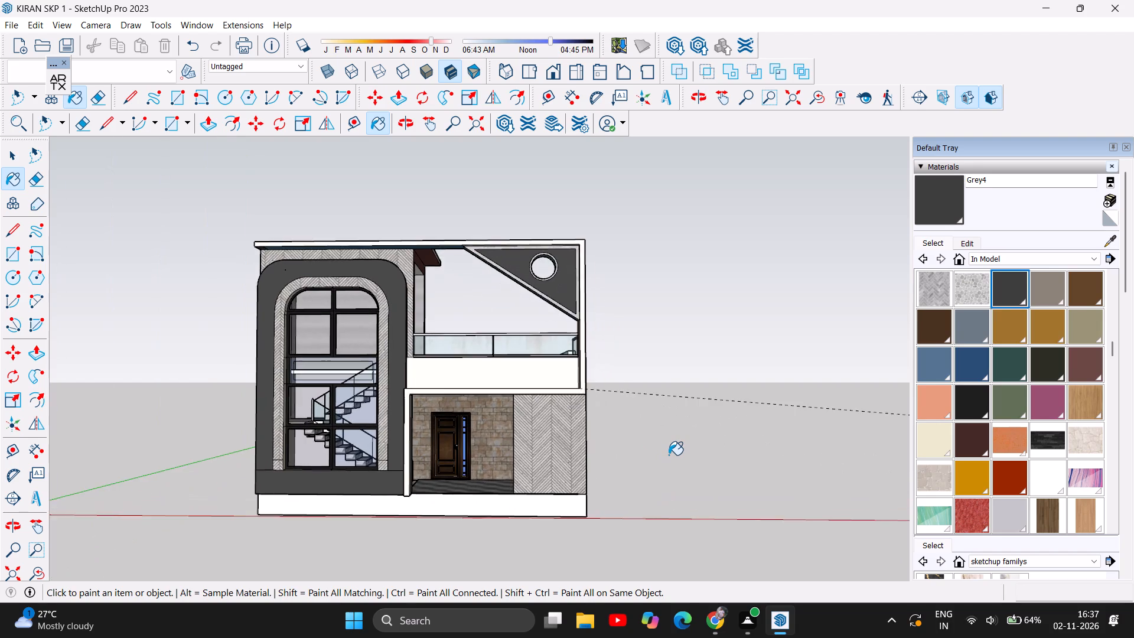
# Paint the balcony parapet with the tan Plaster None 1500 x 1662 mm (TE616Y) material.
pyautogui.scroll(1, 669, 455)
pyautogui.scroll(2, 1010, 414)
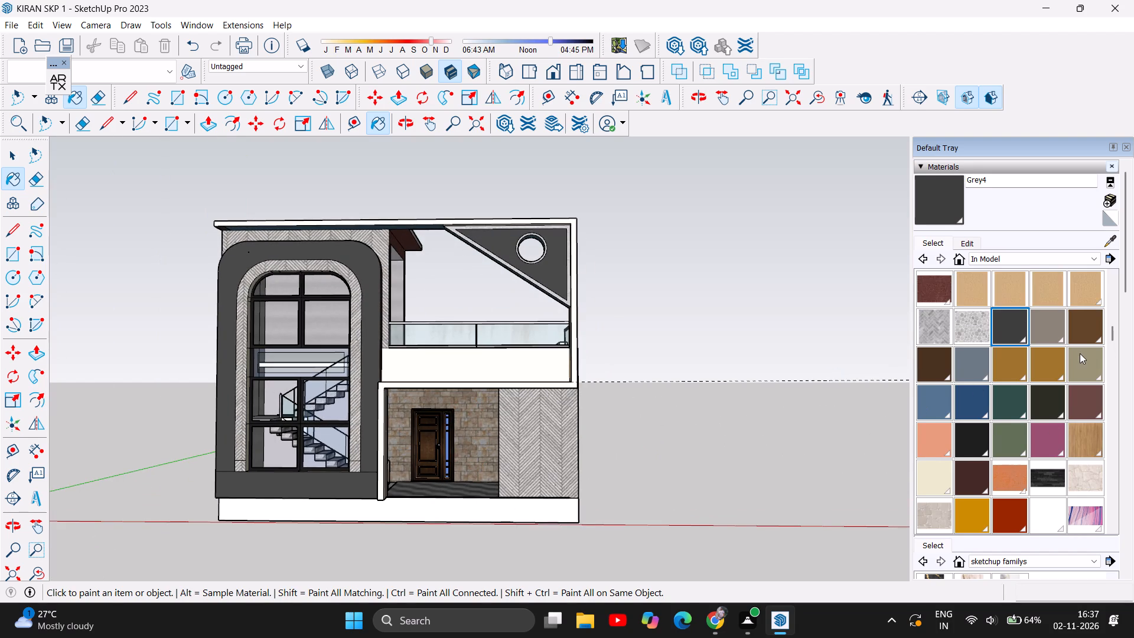
pyautogui.click(1048, 318)
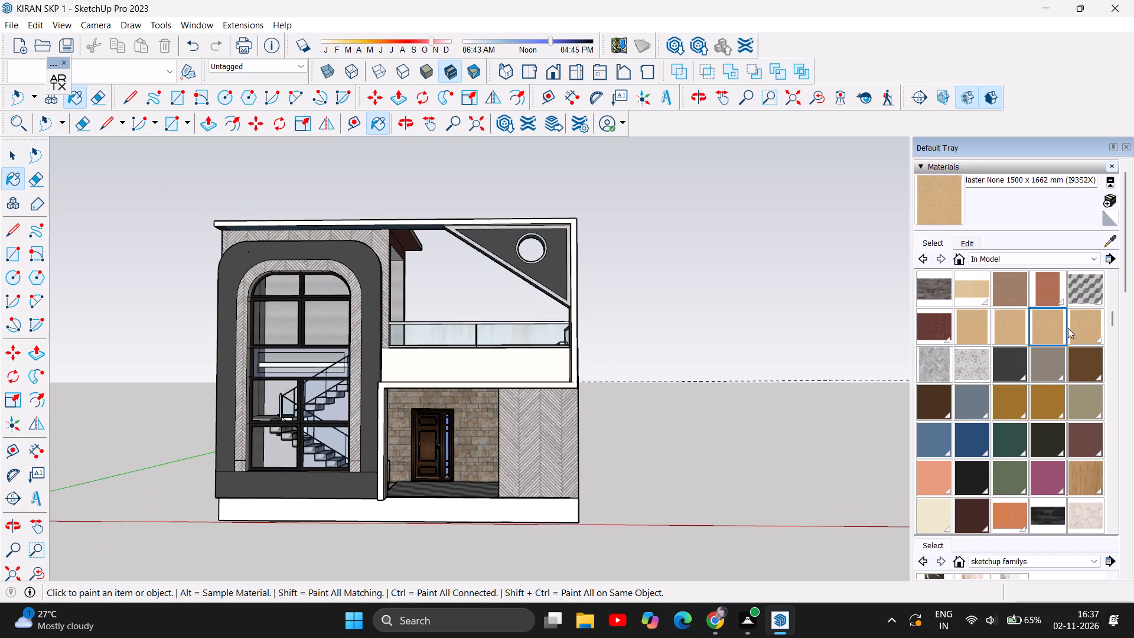
pyautogui.click(1090, 328)
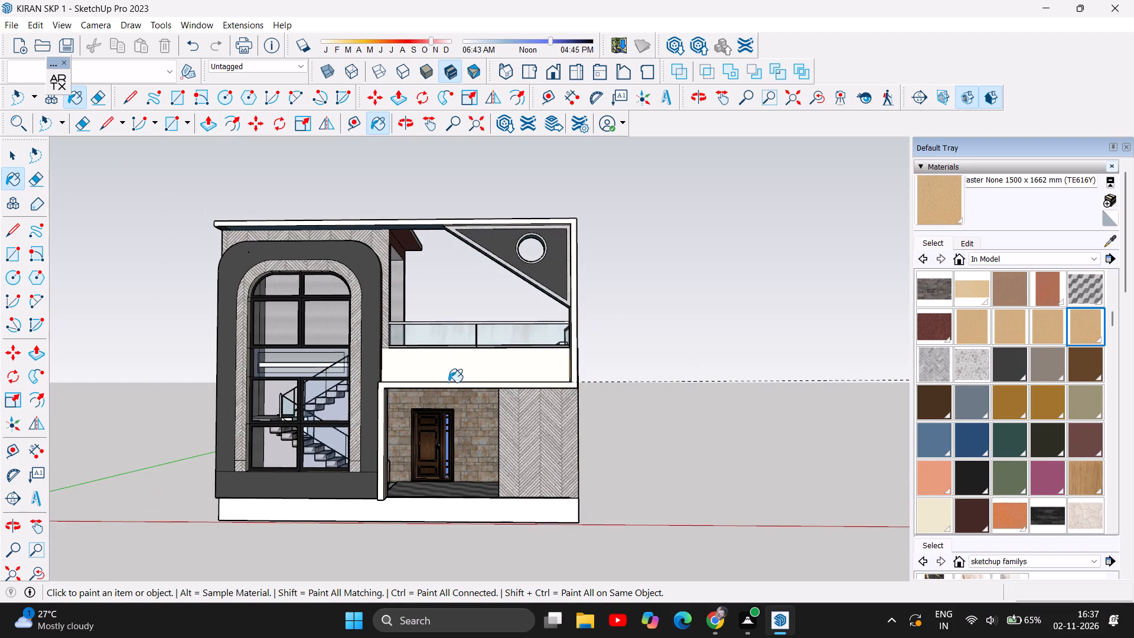
pyautogui.click(460, 366)
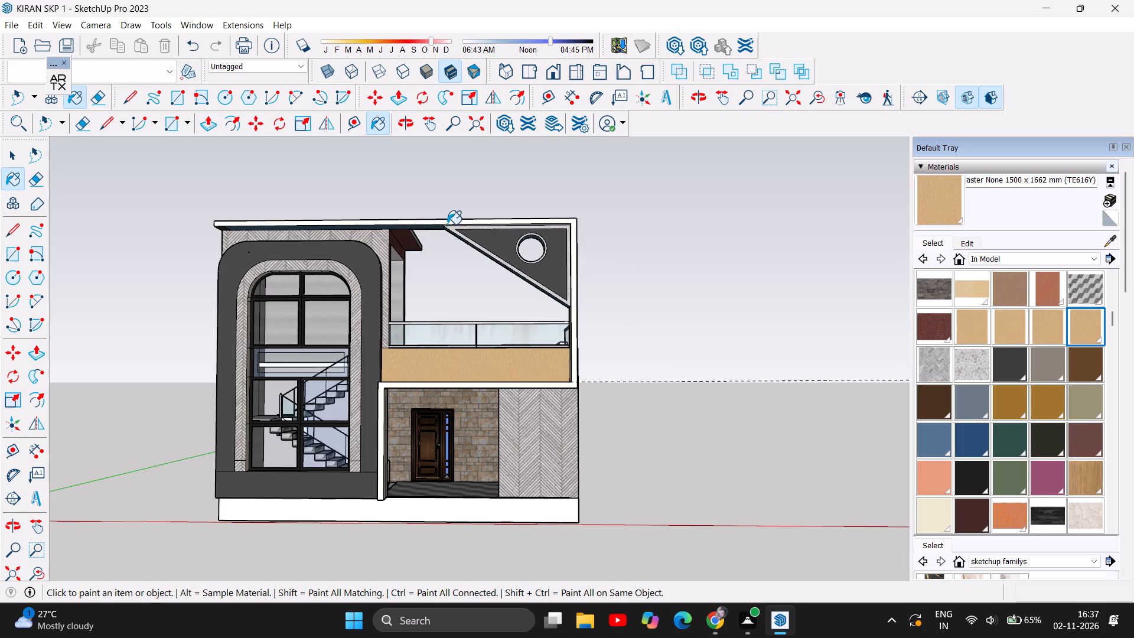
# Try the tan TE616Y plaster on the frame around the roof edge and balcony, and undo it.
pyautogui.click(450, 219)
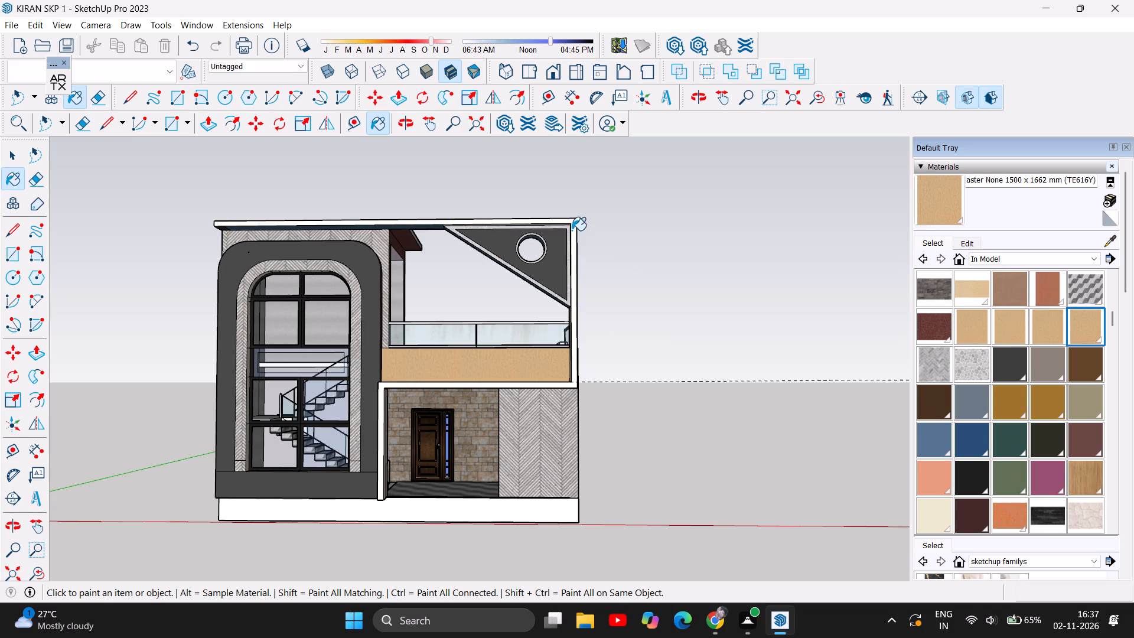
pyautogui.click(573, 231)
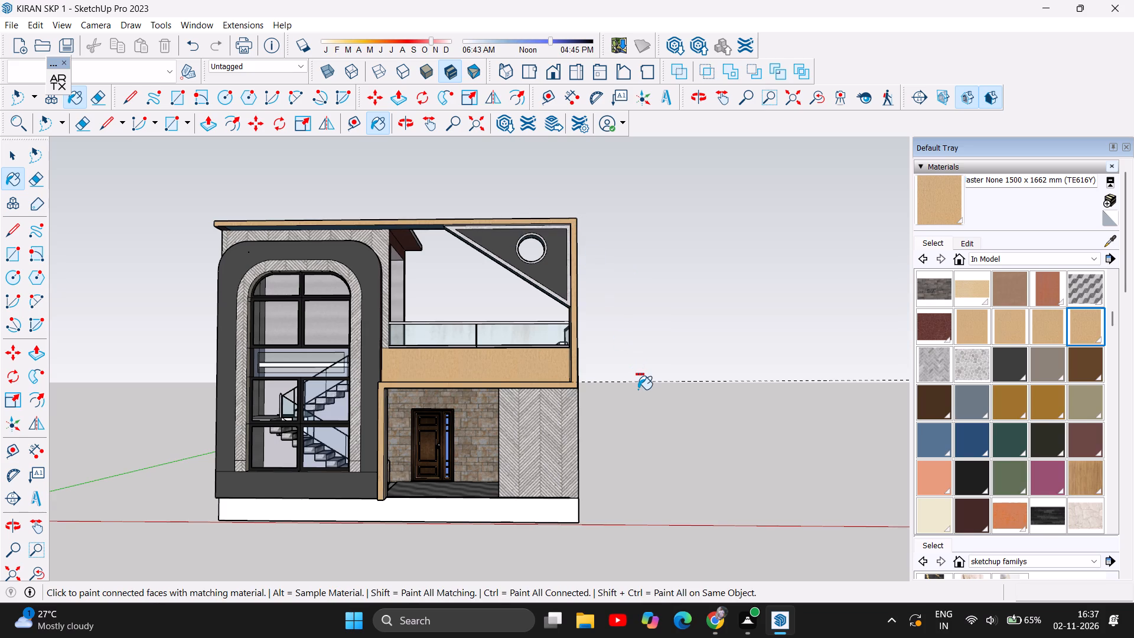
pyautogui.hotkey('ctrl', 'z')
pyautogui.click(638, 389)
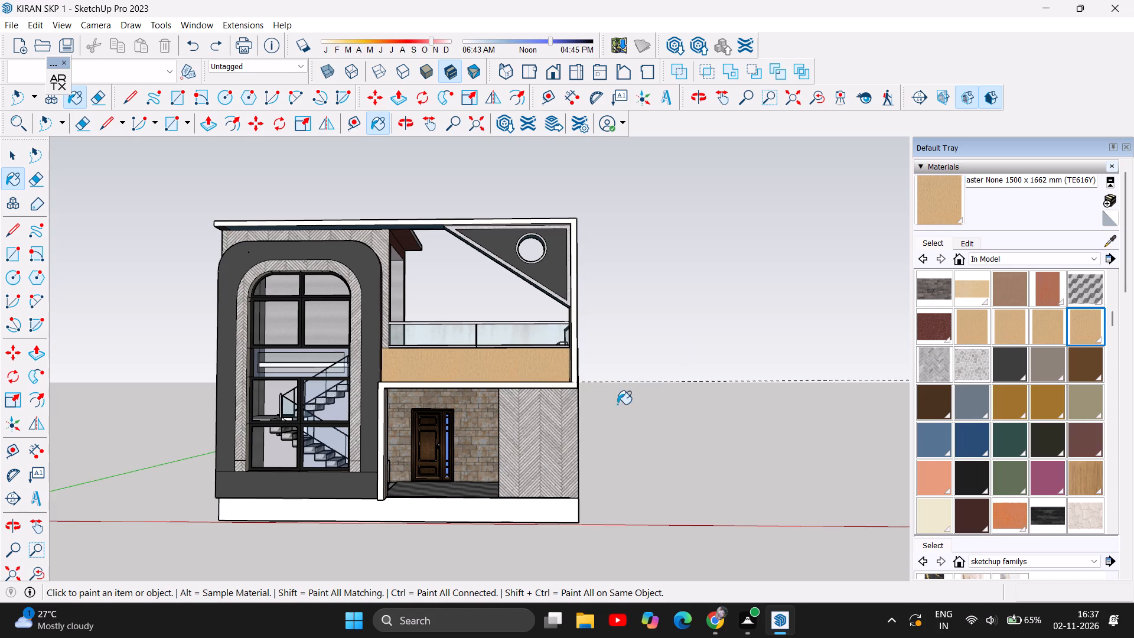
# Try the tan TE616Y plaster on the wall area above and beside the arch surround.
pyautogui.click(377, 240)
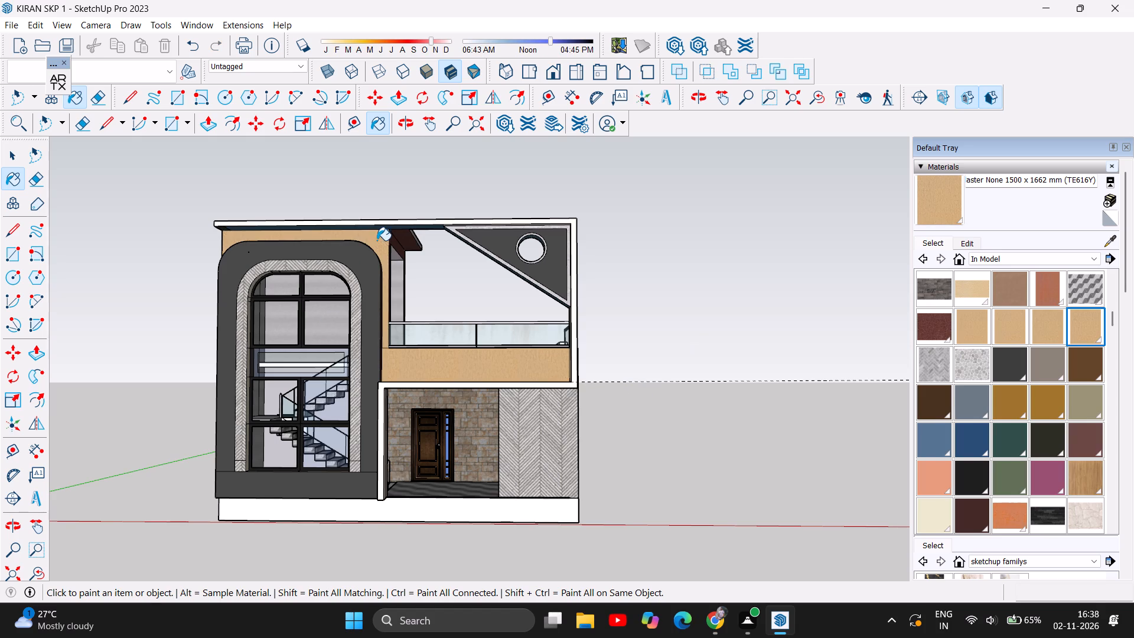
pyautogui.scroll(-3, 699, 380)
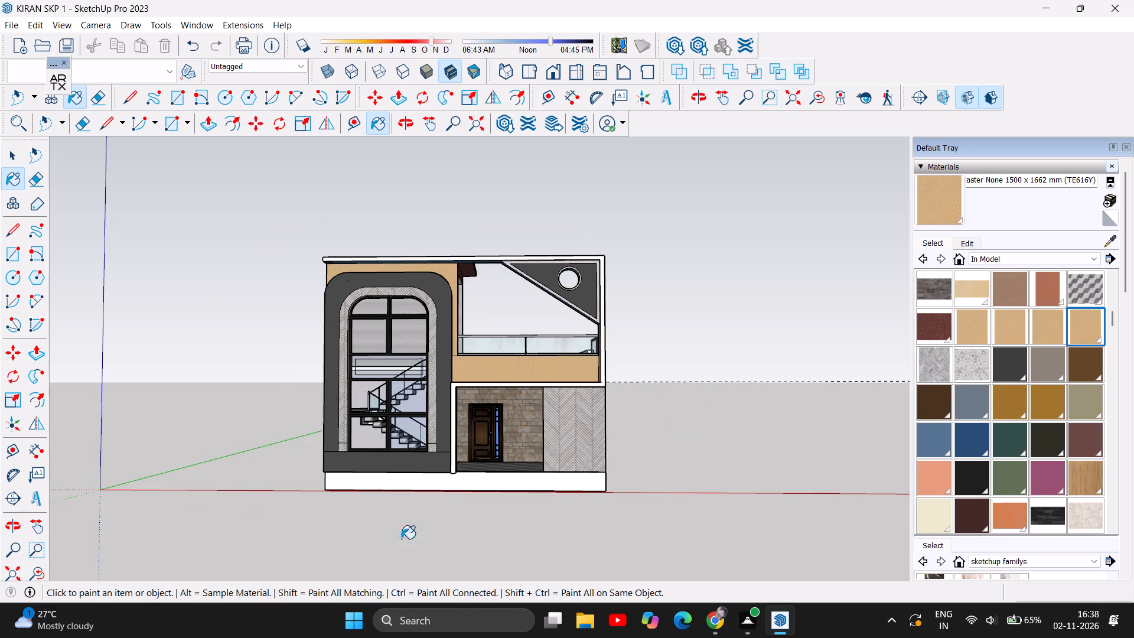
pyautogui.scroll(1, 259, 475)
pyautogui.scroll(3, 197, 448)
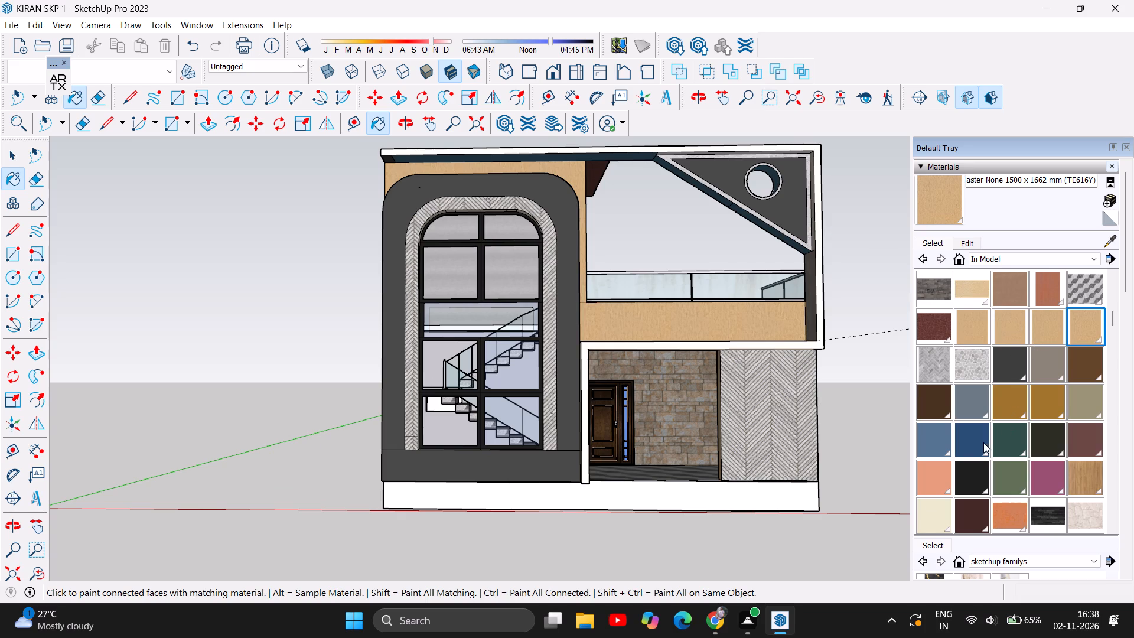
# Paint the wall area above and beside the arch surround and the roof frame's underside with Textured Stucco (8DUEUS).
pyautogui.scroll(-2, 1103, 460)
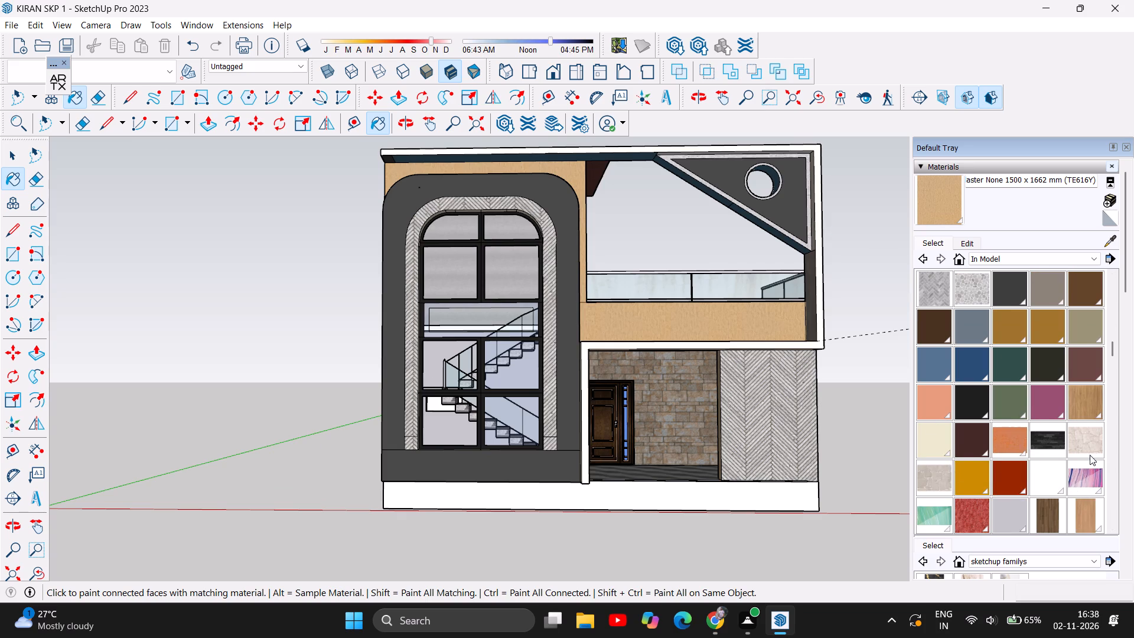
pyautogui.scroll(-2, 1083, 455)
pyautogui.scroll(-2, 1006, 470)
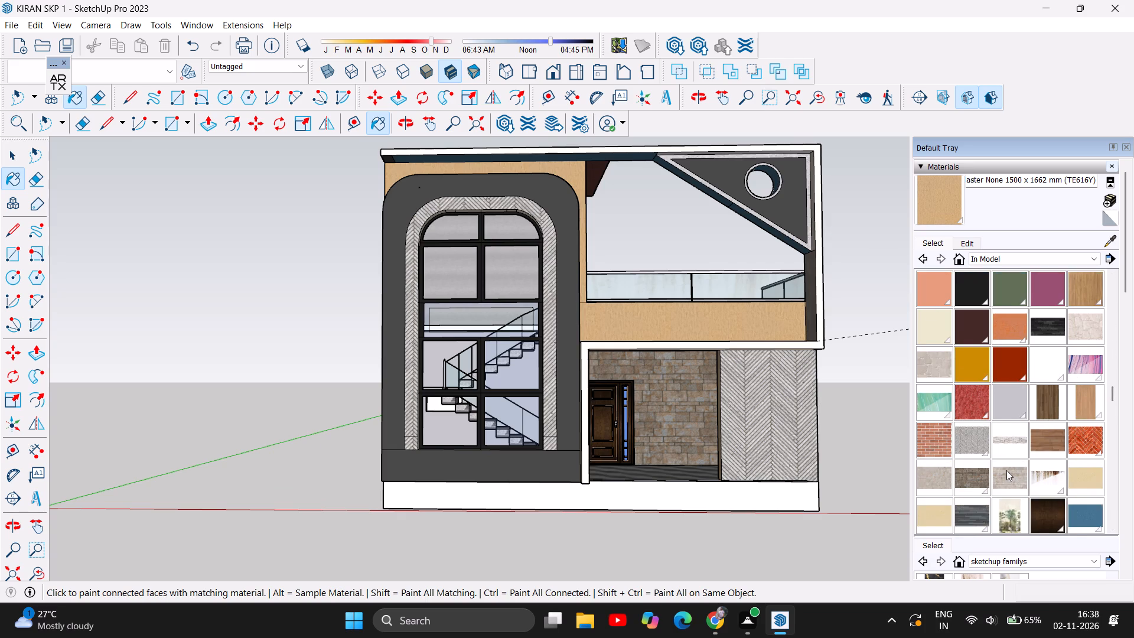
pyautogui.scroll(-2, 1006, 470)
pyautogui.click(934, 445)
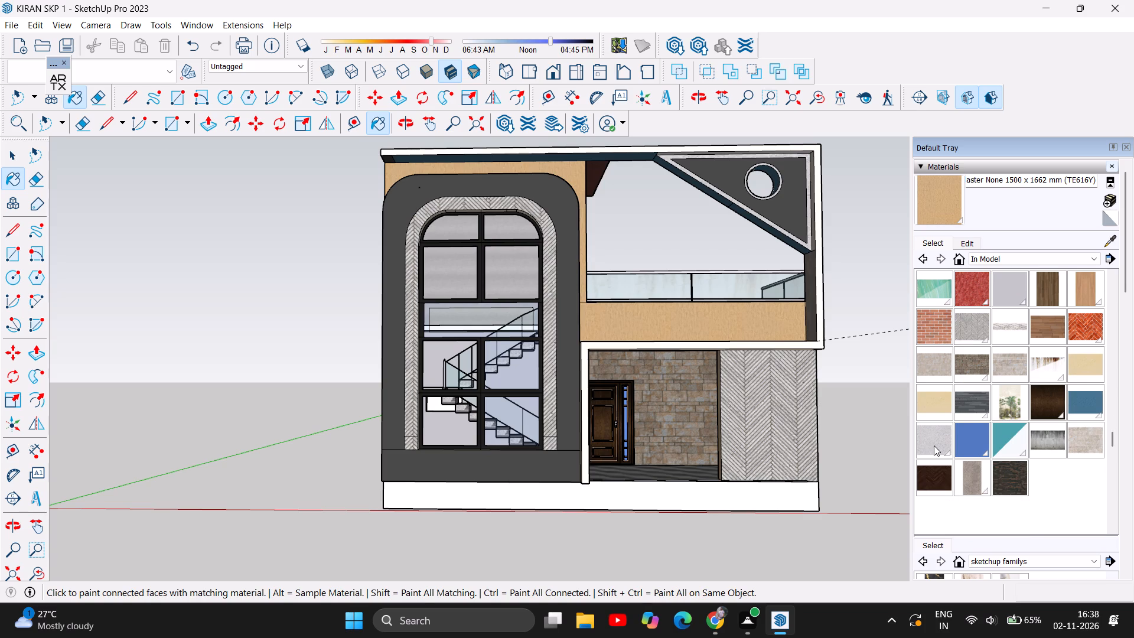
pyautogui.click(570, 175)
pyautogui.click(627, 157)
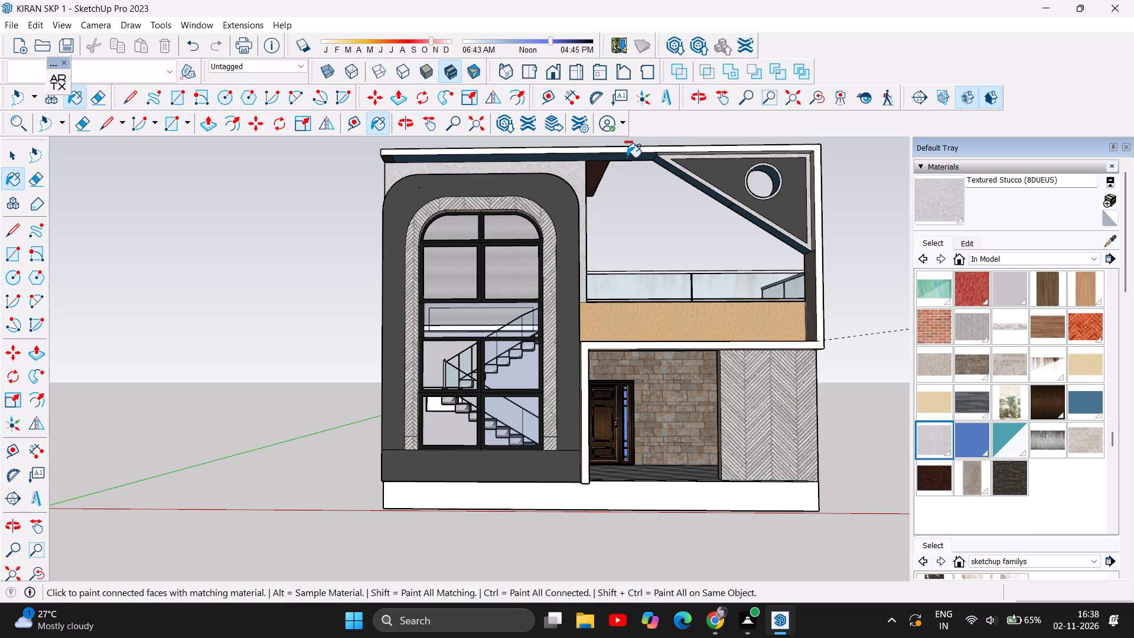
pyautogui.scroll(-3, 611, 225)
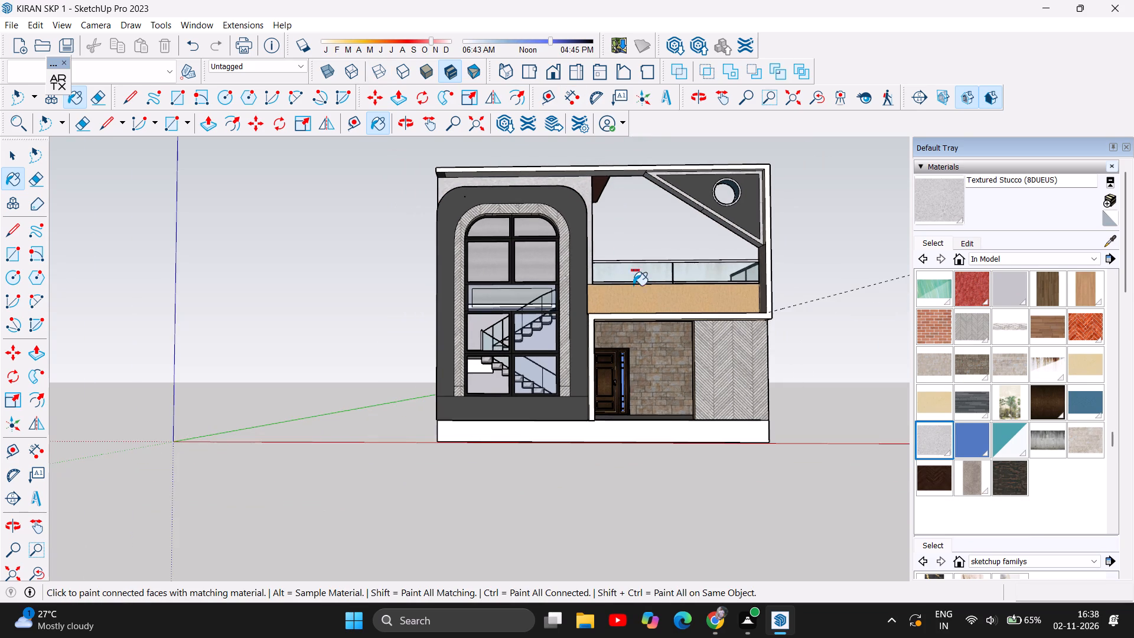
pyautogui.scroll(-6, 449, 325)
pyautogui.scroll(4, 710, 324)
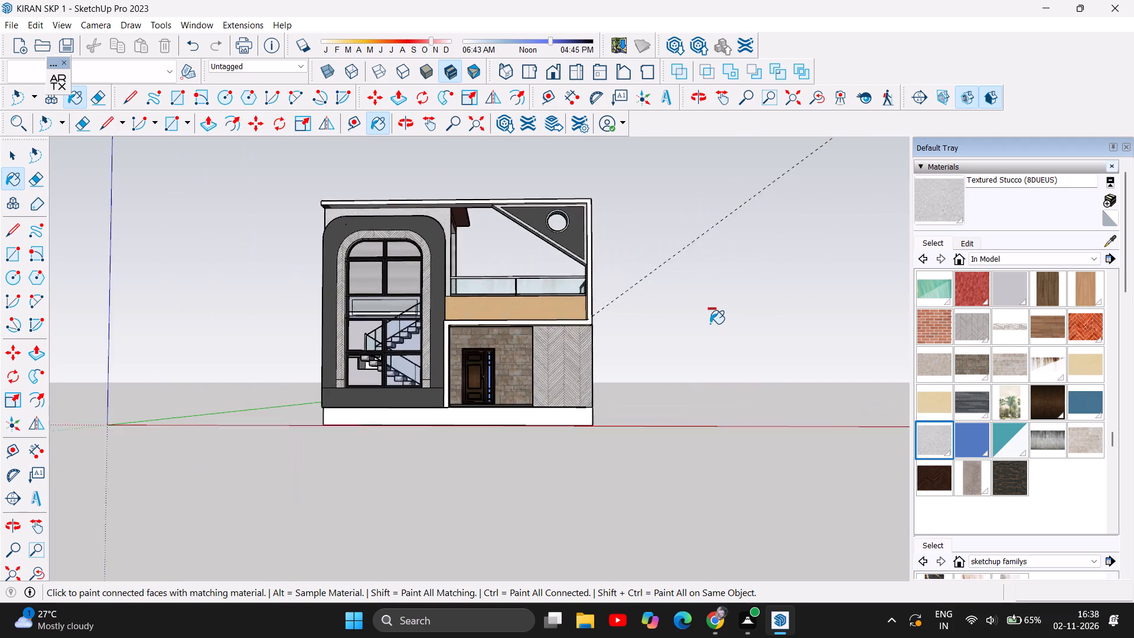
# Paint the herringbone band between the dark arch surround and the tall window with Textured Stucco (8DUEUS).
pyautogui.scroll(4, 710, 324)
pyautogui.scroll(-1, 710, 324)
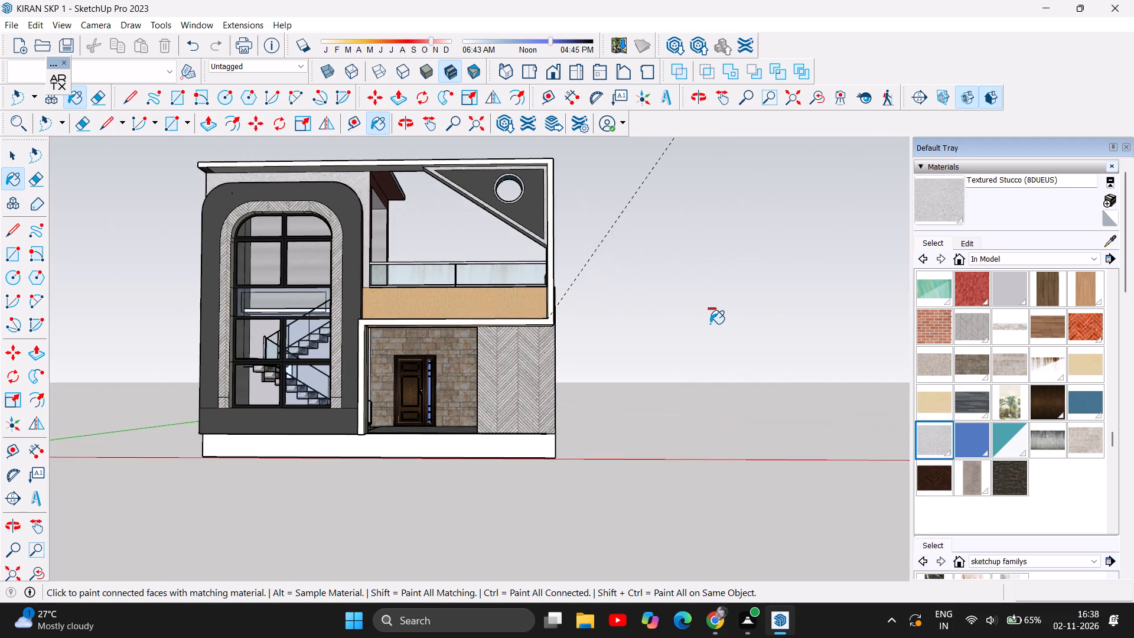
pyautogui.click(335, 239)
# Paint the cream roof-and-balcony frame and its inner side face beside the balcony with Textured Stucco (8DUEUS).
pyautogui.scroll(-6, 576, 417)
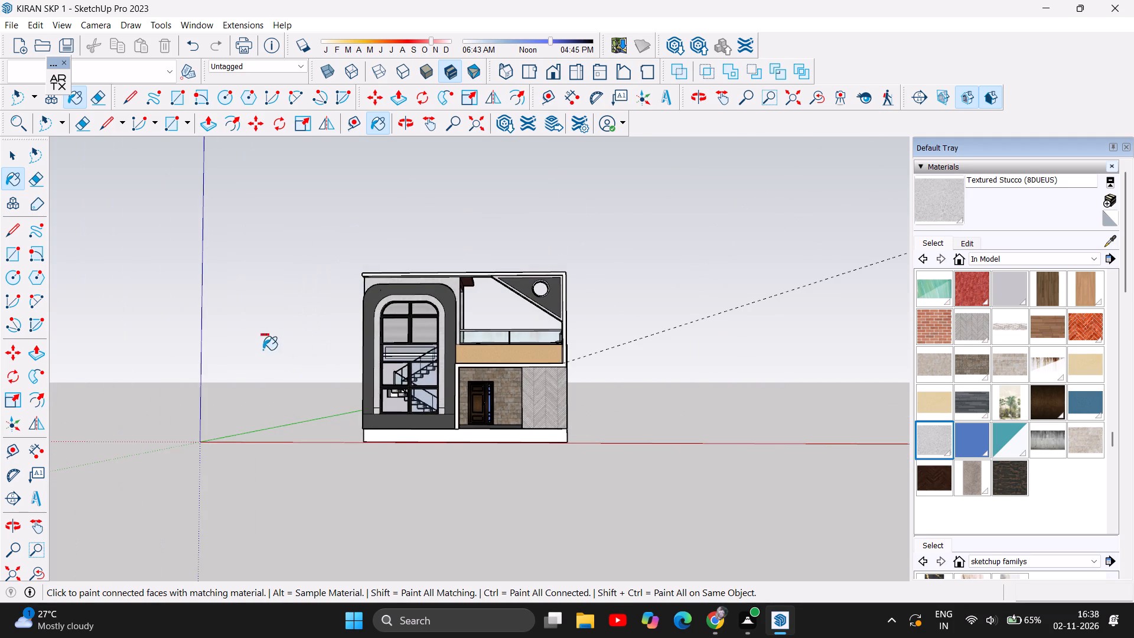
pyautogui.scroll(3, 313, 321)
pyautogui.scroll(2, 699, 392)
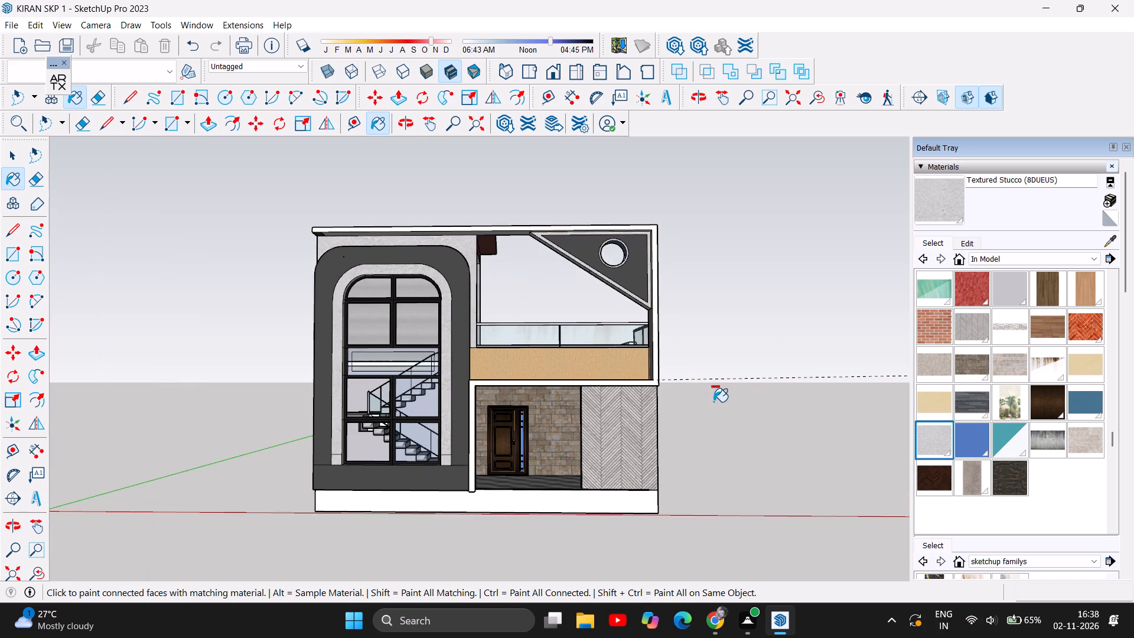
pyautogui.scroll(3, 713, 402)
pyautogui.scroll(2, 612, 341)
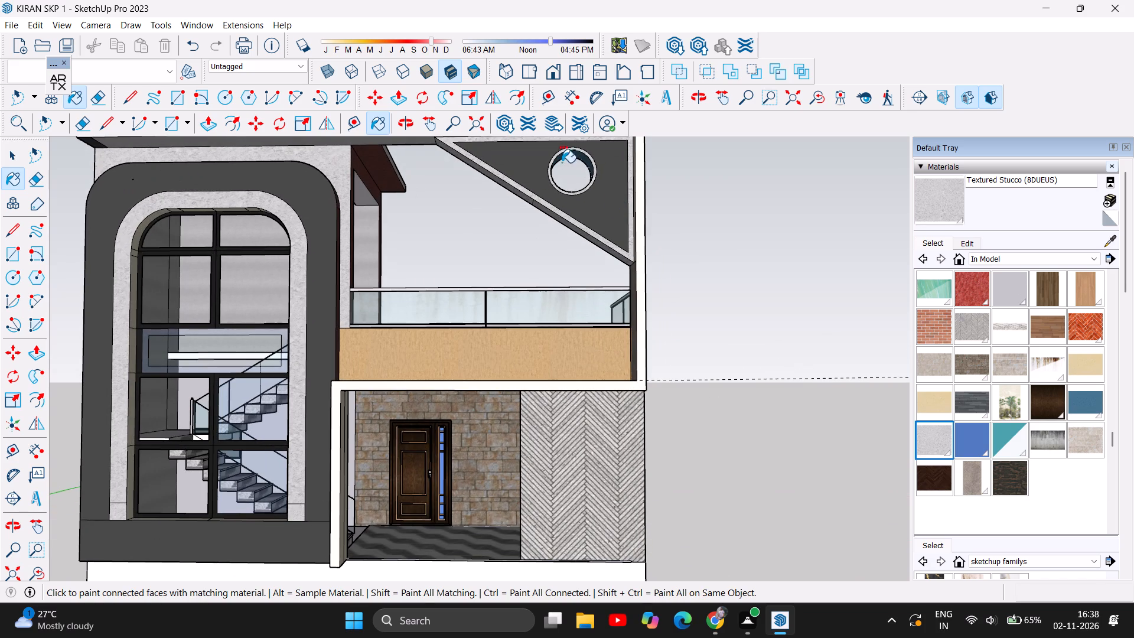
pyautogui.click(412, 126)
pyautogui.moveTo(392, 234); pyautogui.dragTo(524, 233)
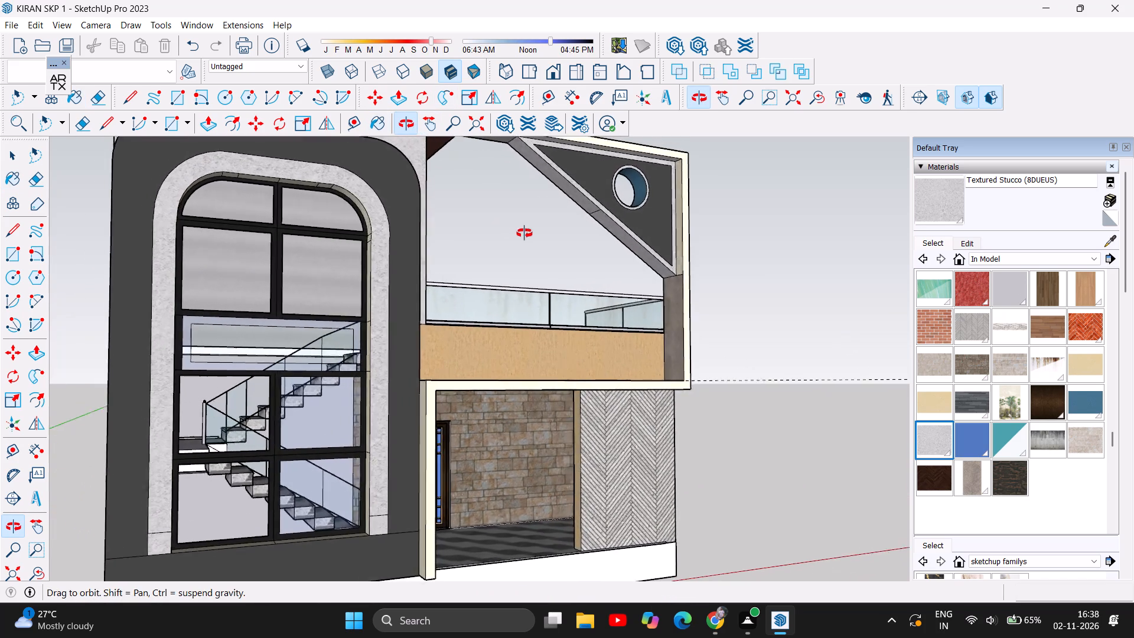
pyautogui.moveTo(524, 233); pyautogui.dragTo(588, 297)
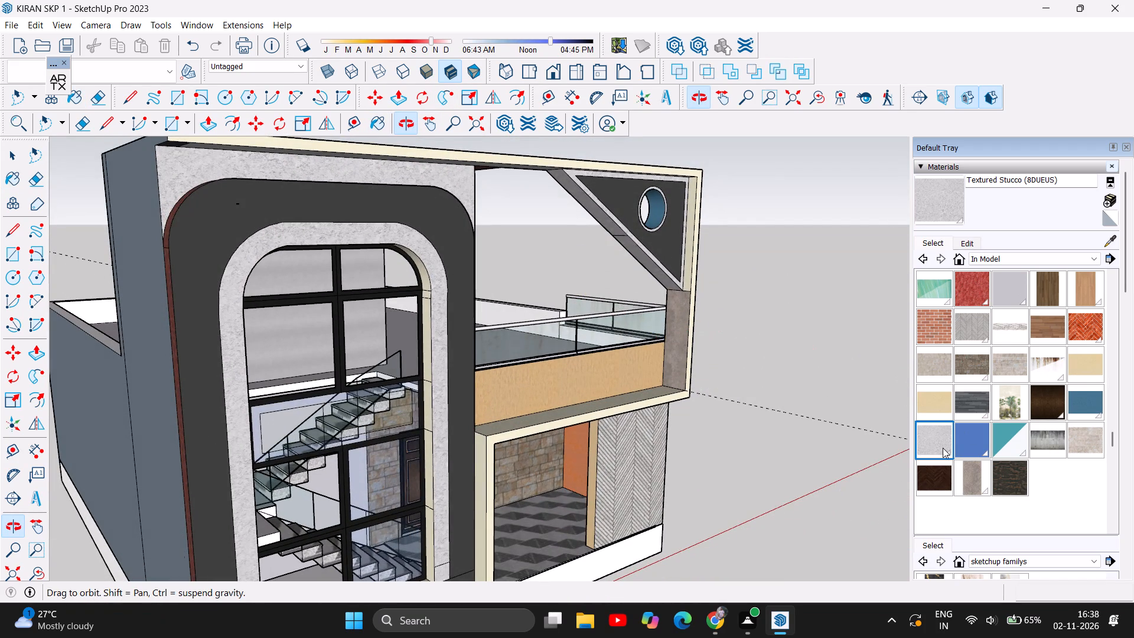
pyautogui.click(943, 448)
pyautogui.click(682, 342)
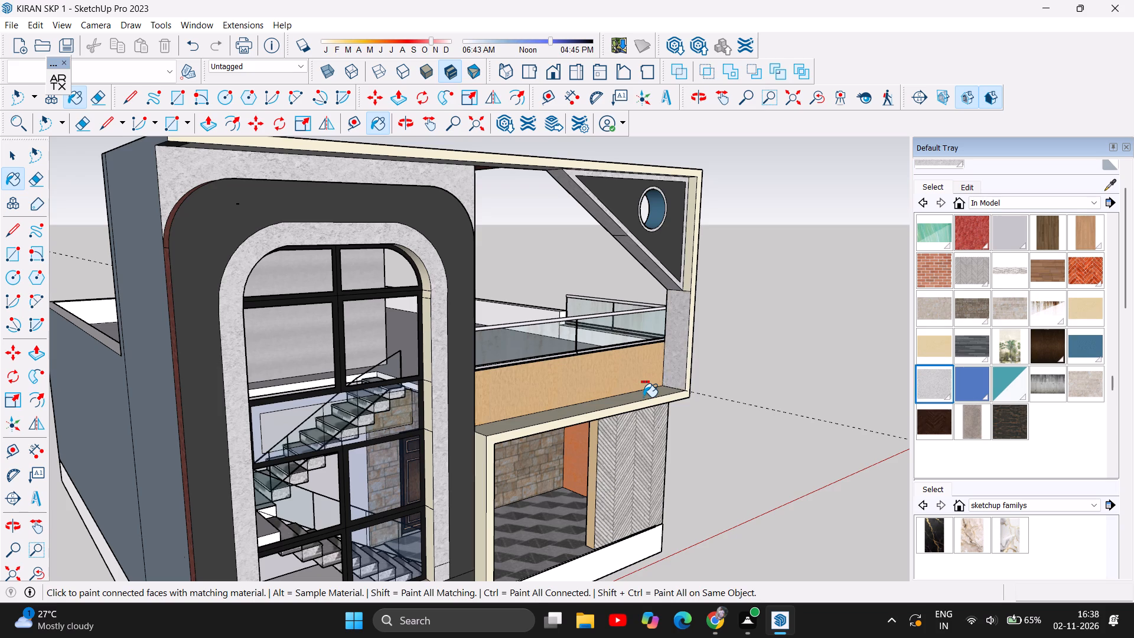
pyautogui.click(643, 398)
# Paint the blue inner face of the round opening in the dark triangular panel with Textured Stucco (8DUEUS).
pyautogui.scroll(-4, 98, 289)
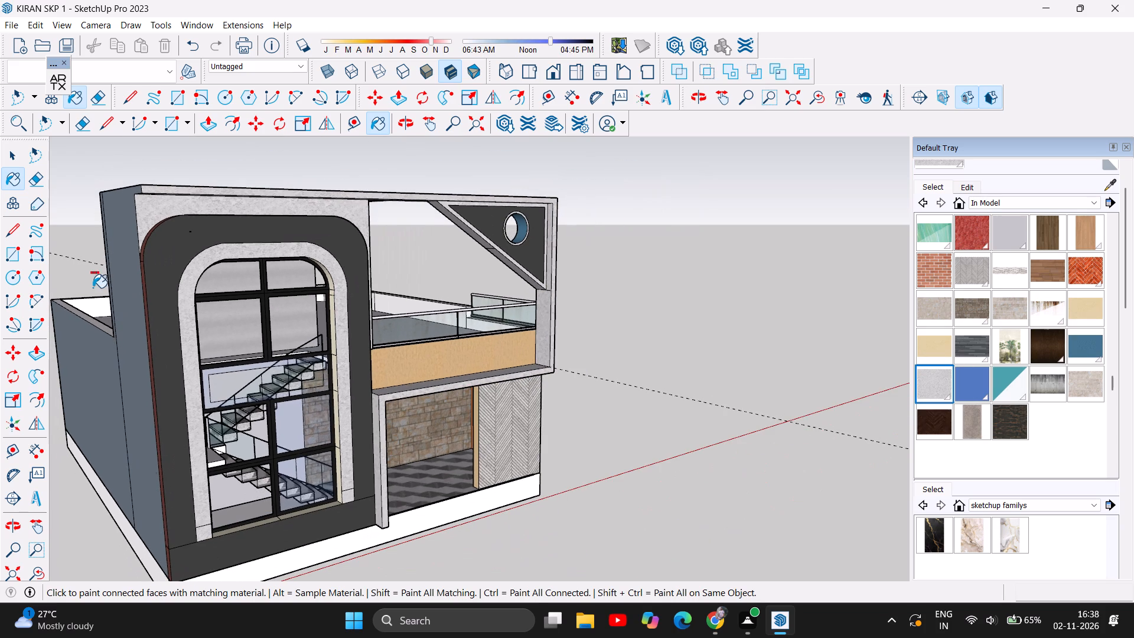
pyautogui.scroll(2, 520, 238)
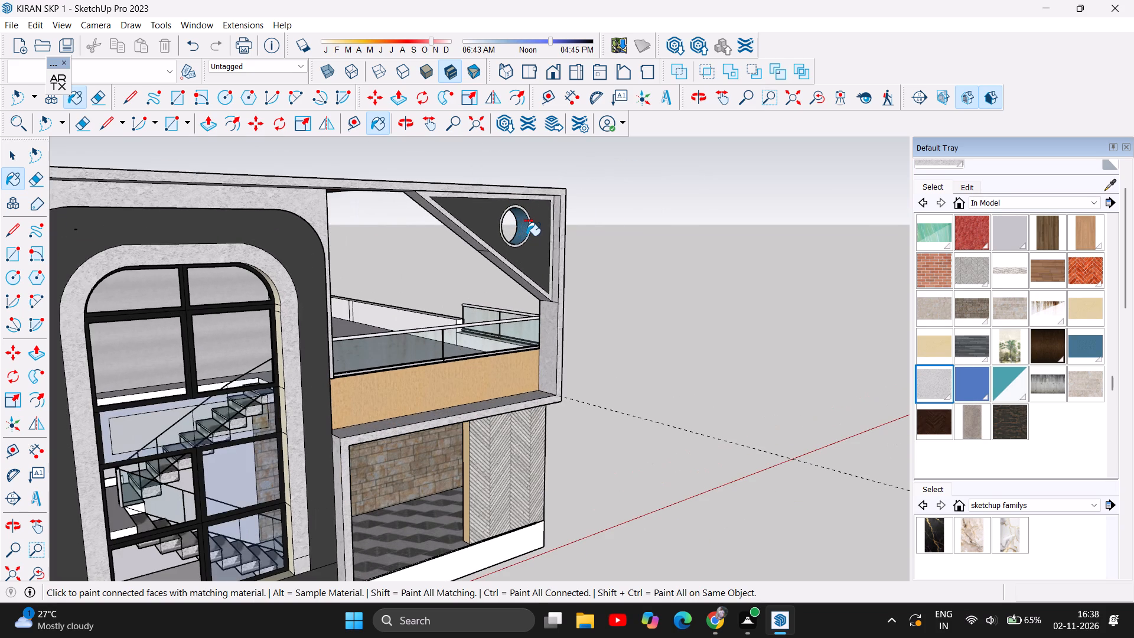
pyautogui.click(523, 234)
pyautogui.scroll(1, 316, 249)
pyautogui.scroll(-1, 323, 246)
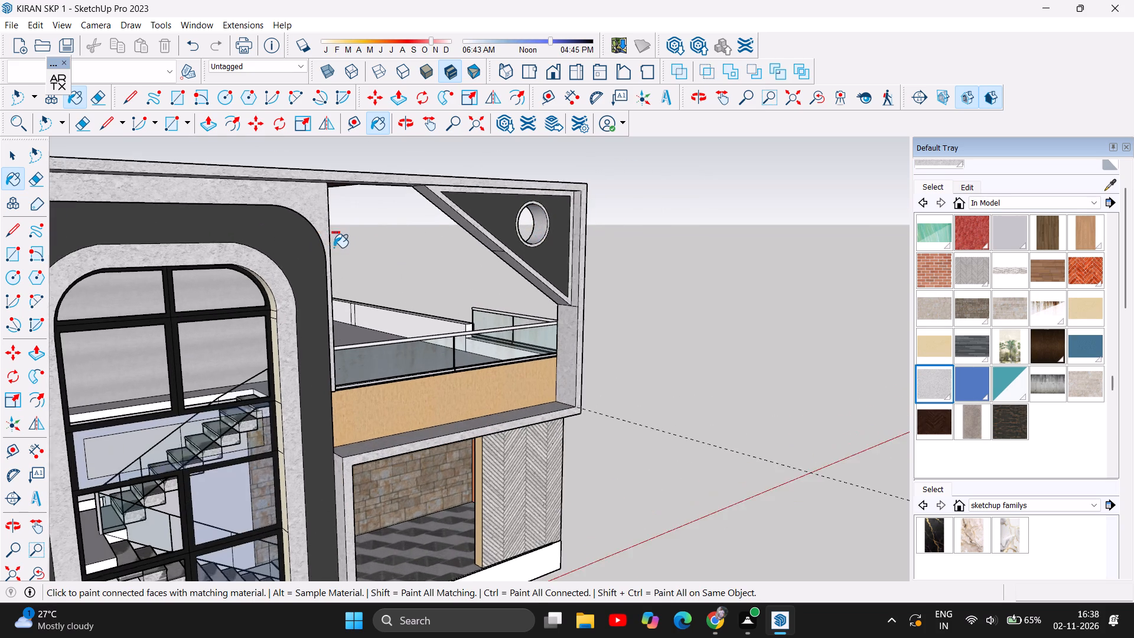
# Paint the cream reveal and sill around the tall arched window with Textured Stucco (8DUEUS).
pyautogui.scroll(-3, 334, 248)
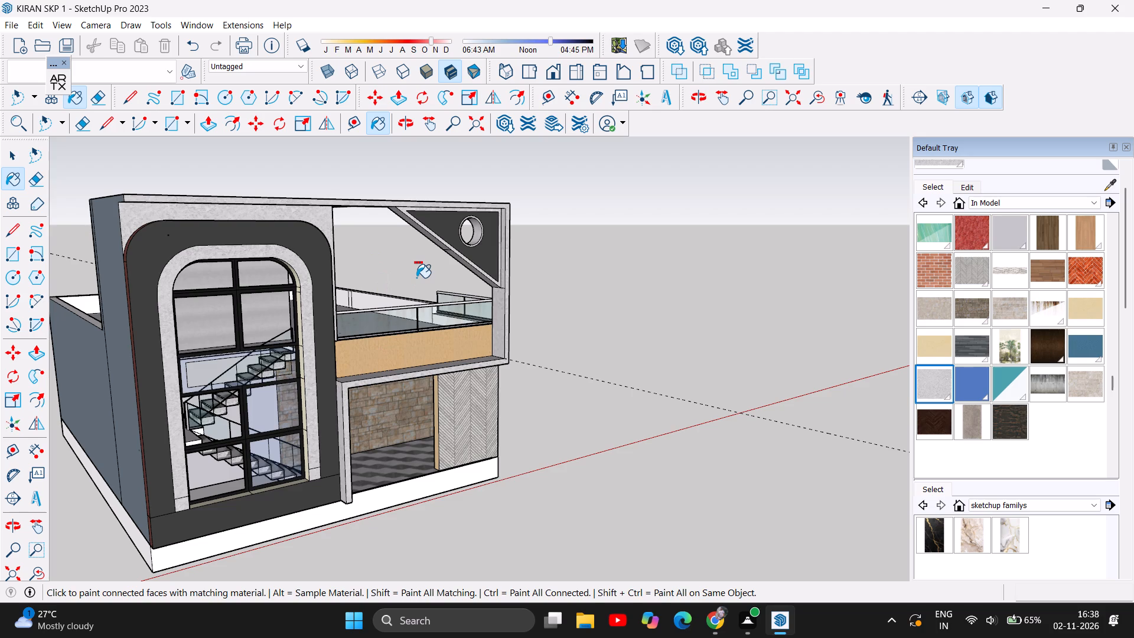
pyautogui.scroll(3, 259, 505)
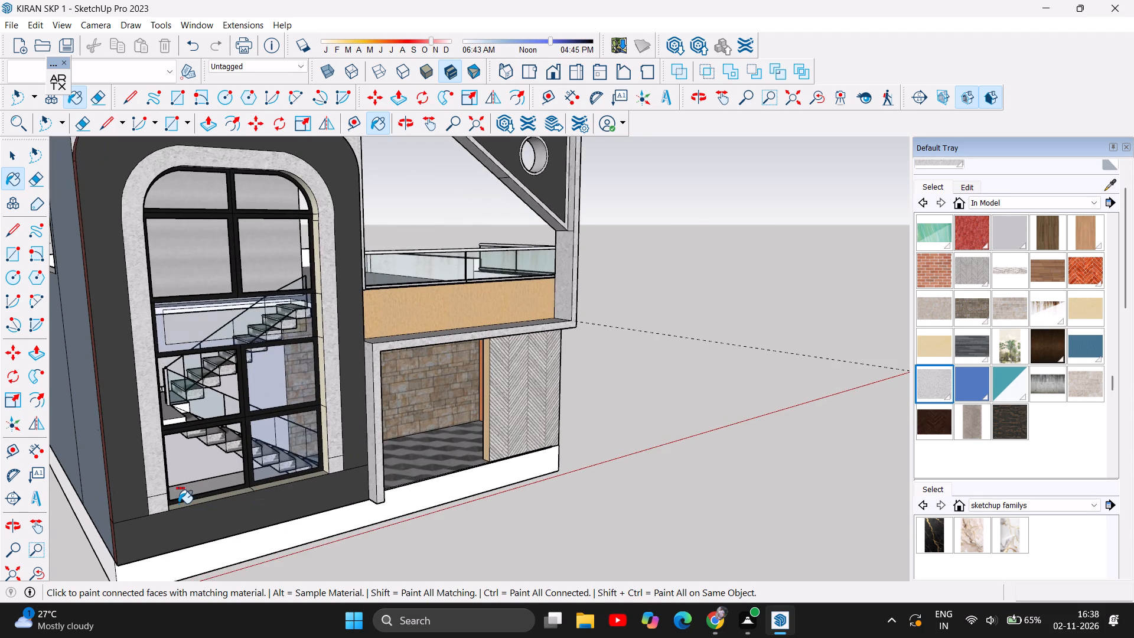
pyautogui.scroll(4, 178, 503)
pyautogui.click(191, 506)
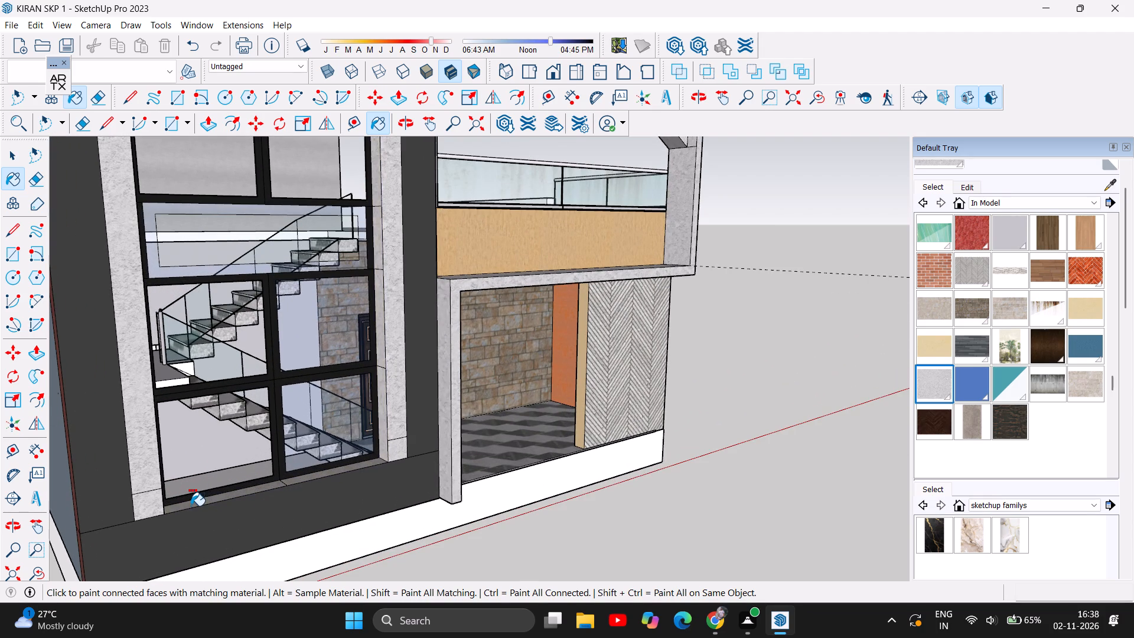
# Paint the dark red wall behind the balcony and the arch surround's balcony-facing side with Textured Stucco (8DUEUS).
pyautogui.scroll(-4, 306, 466)
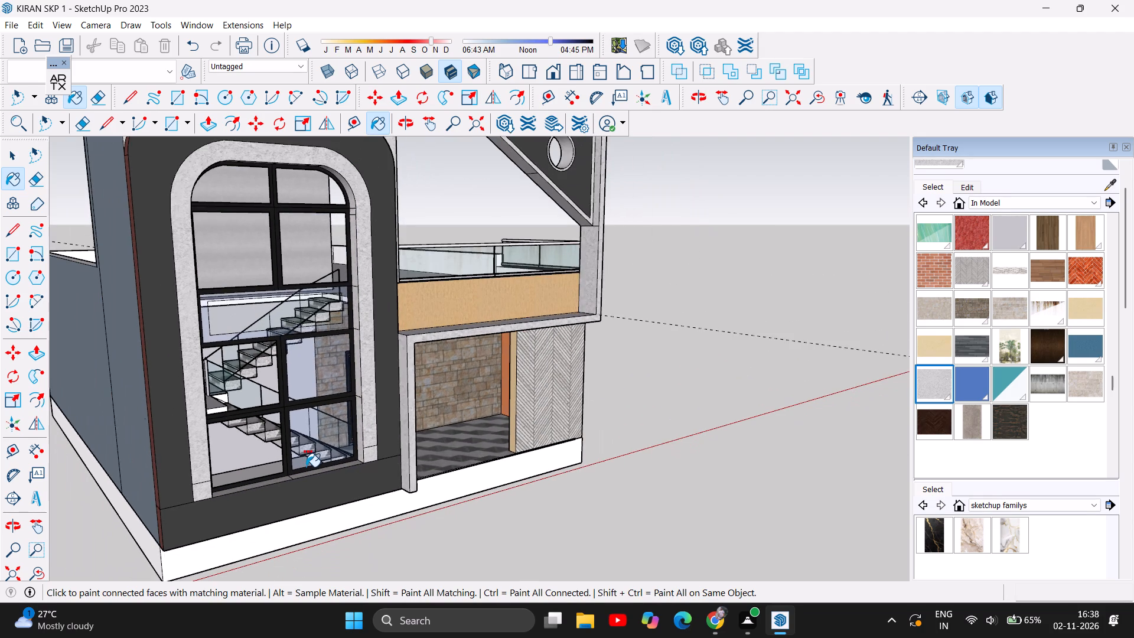
pyautogui.scroll(-5, 306, 467)
pyautogui.click(412, 122)
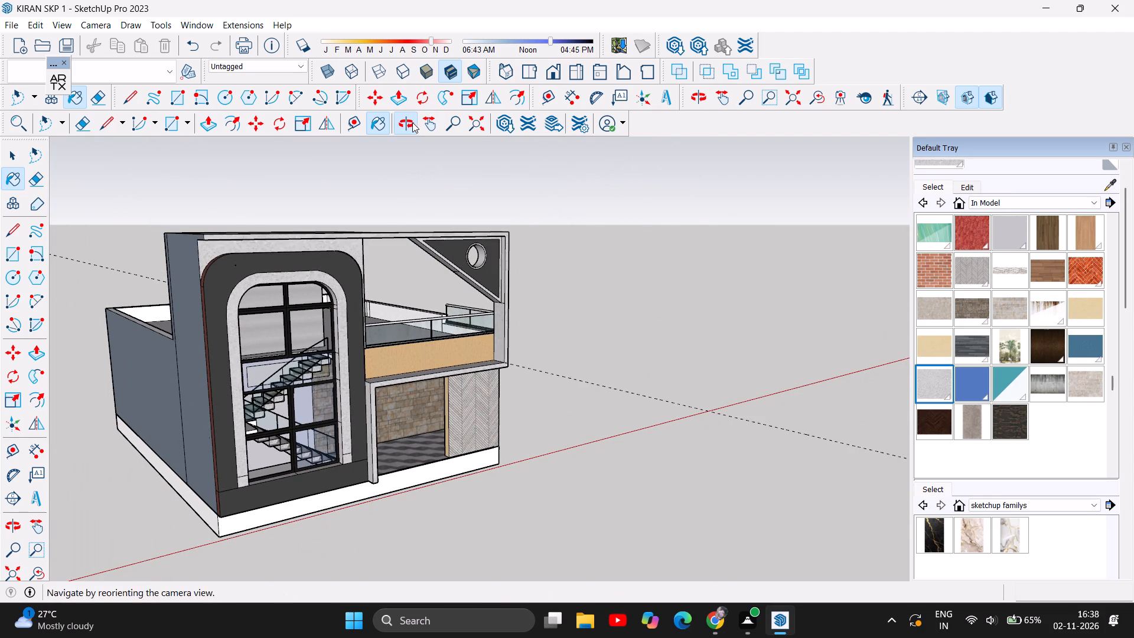
pyautogui.moveTo(521, 303); pyautogui.dragTo(224, 279)
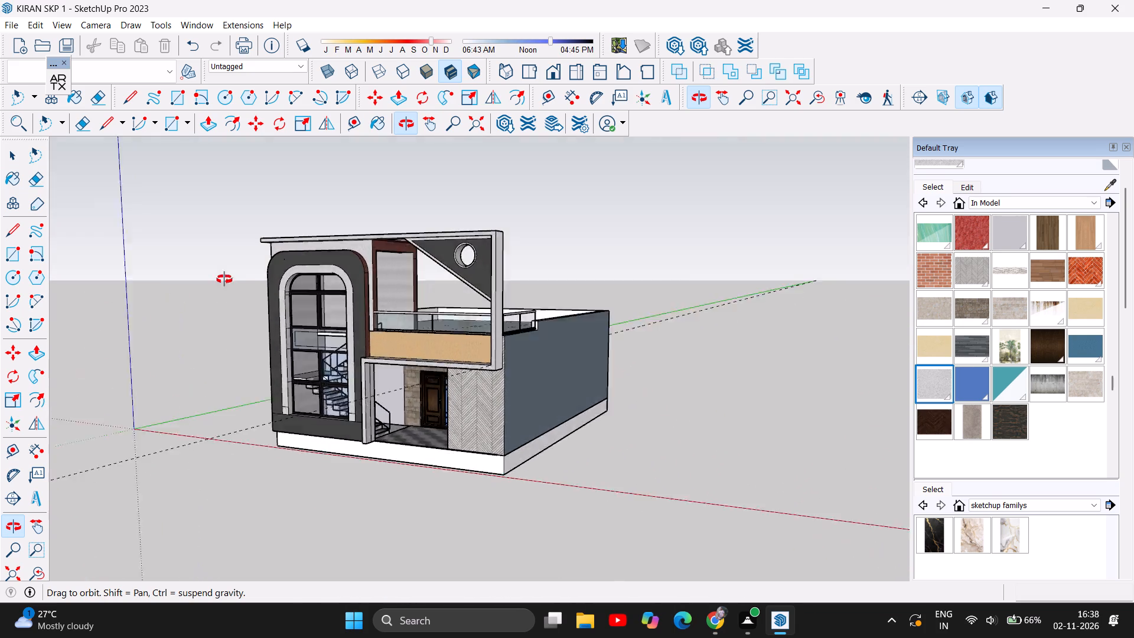
pyautogui.moveTo(224, 279); pyautogui.dragTo(226, 287)
pyautogui.scroll(1, 374, 252)
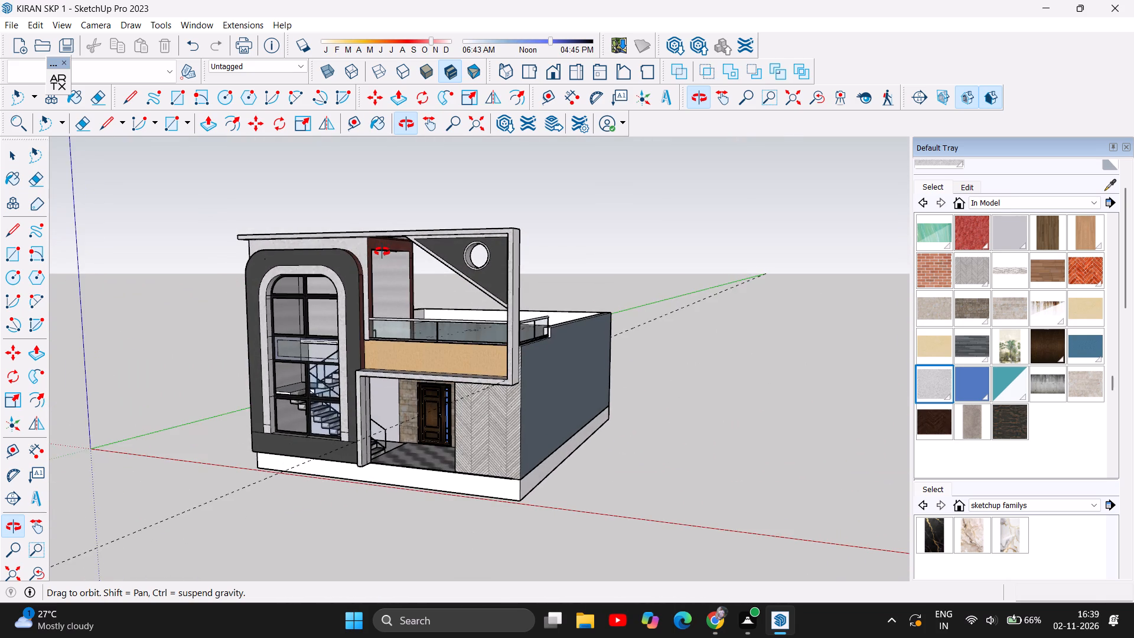
pyautogui.scroll(7, 417, 240)
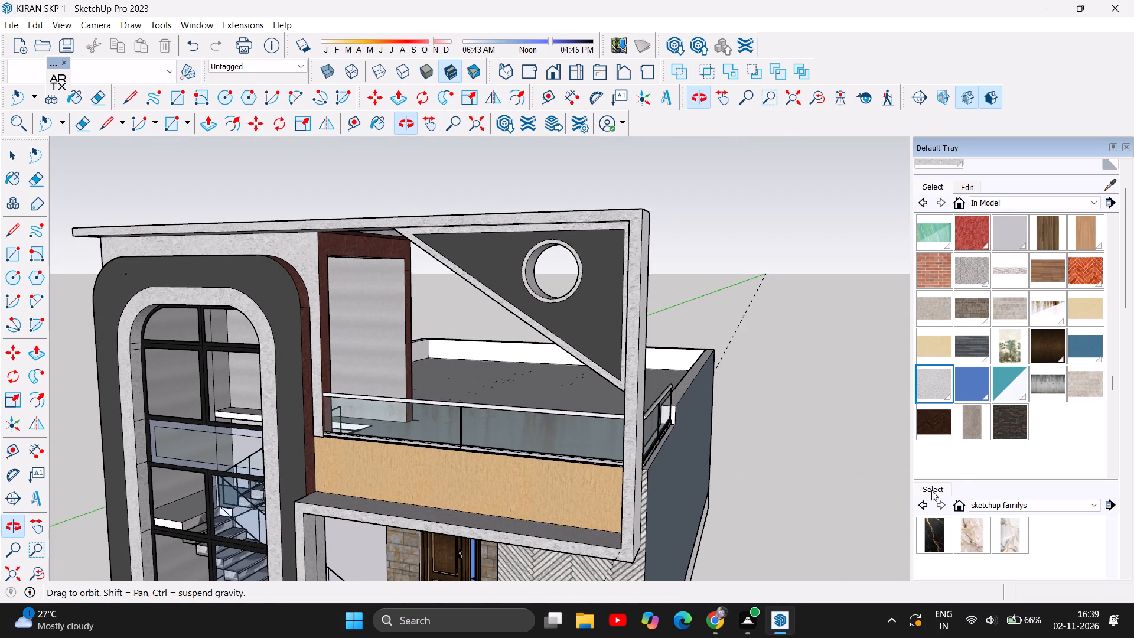
pyautogui.click(929, 377)
pyautogui.click(333, 247)
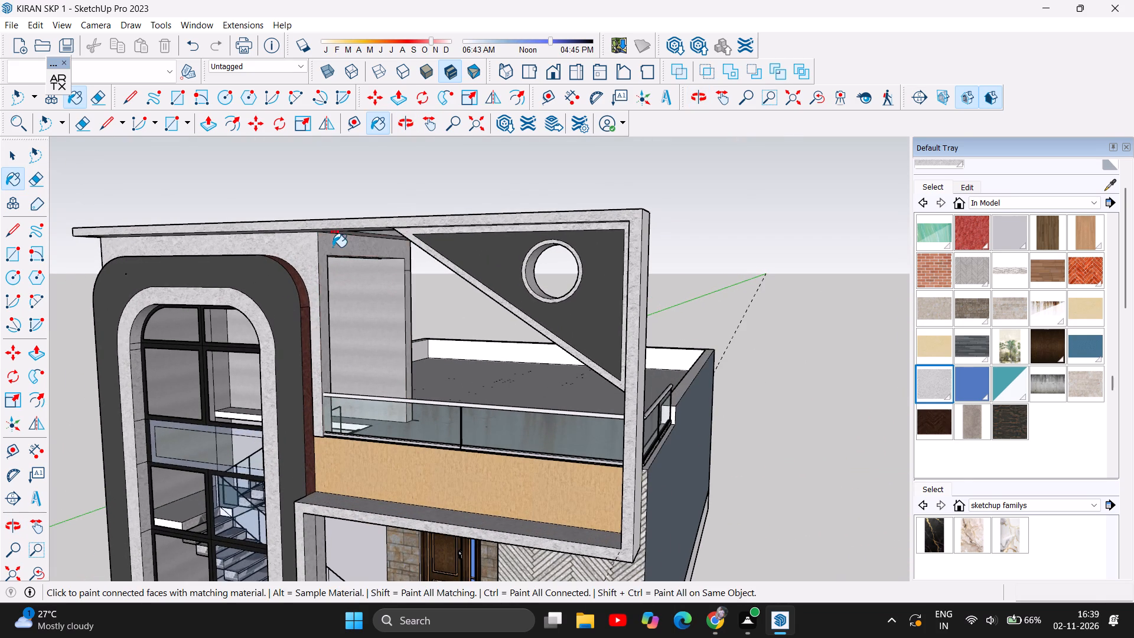
pyautogui.click(305, 322)
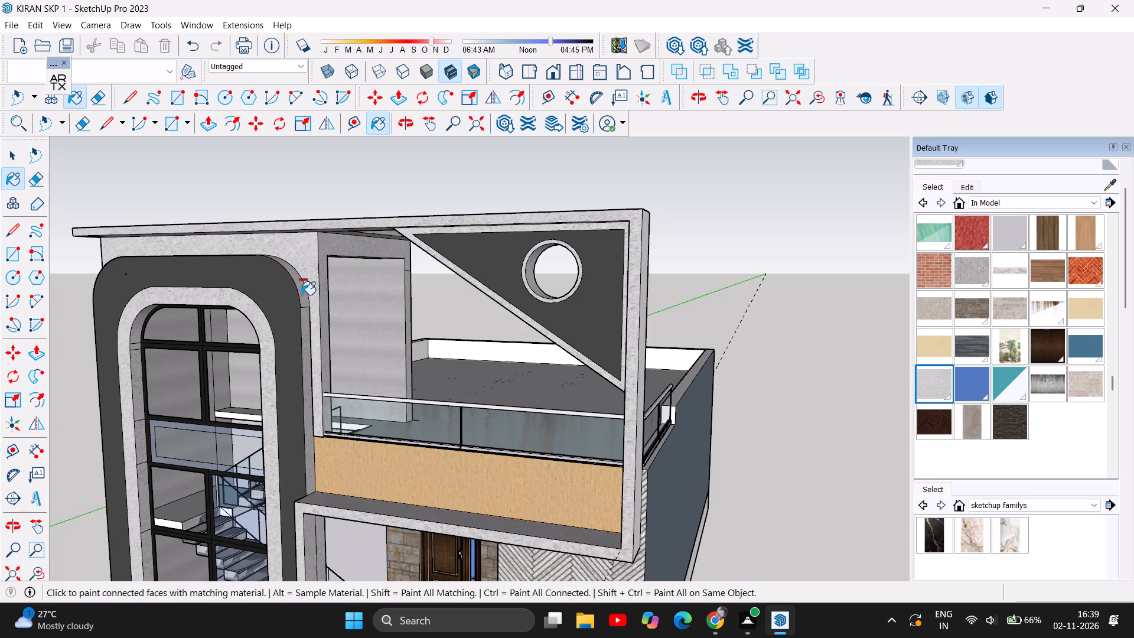
# Paint the dark red outer side face of the arch surround with Textured Stucco (8DUEUS).
pyautogui.scroll(-5, 418, 320)
pyautogui.scroll(1, 408, 321)
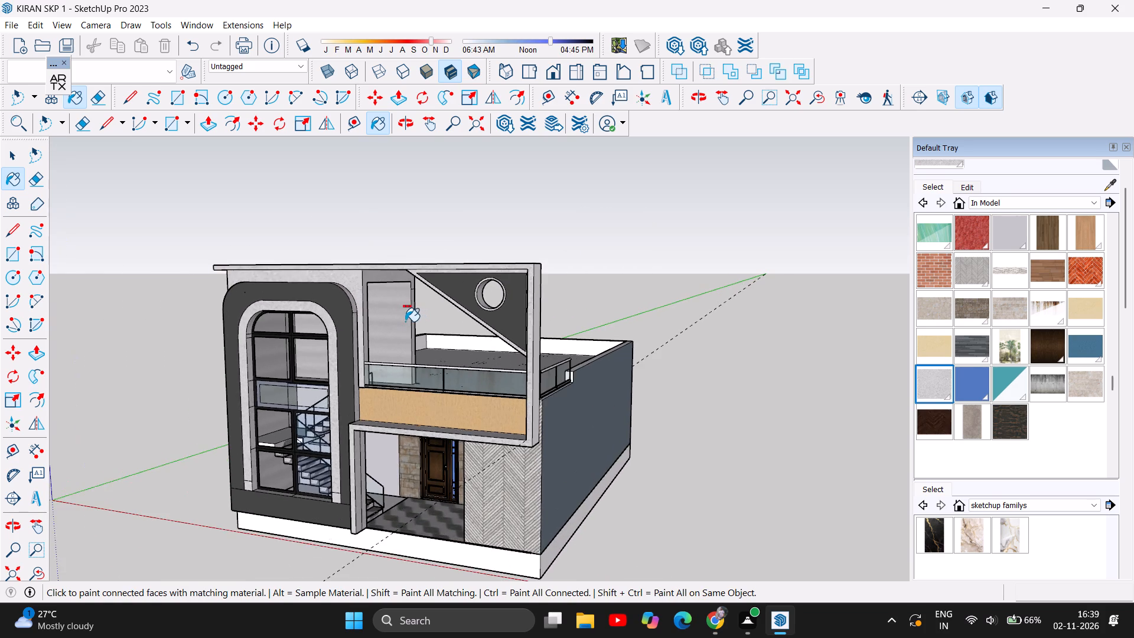
pyautogui.scroll(2, 406, 321)
pyautogui.scroll(-2, 640, 323)
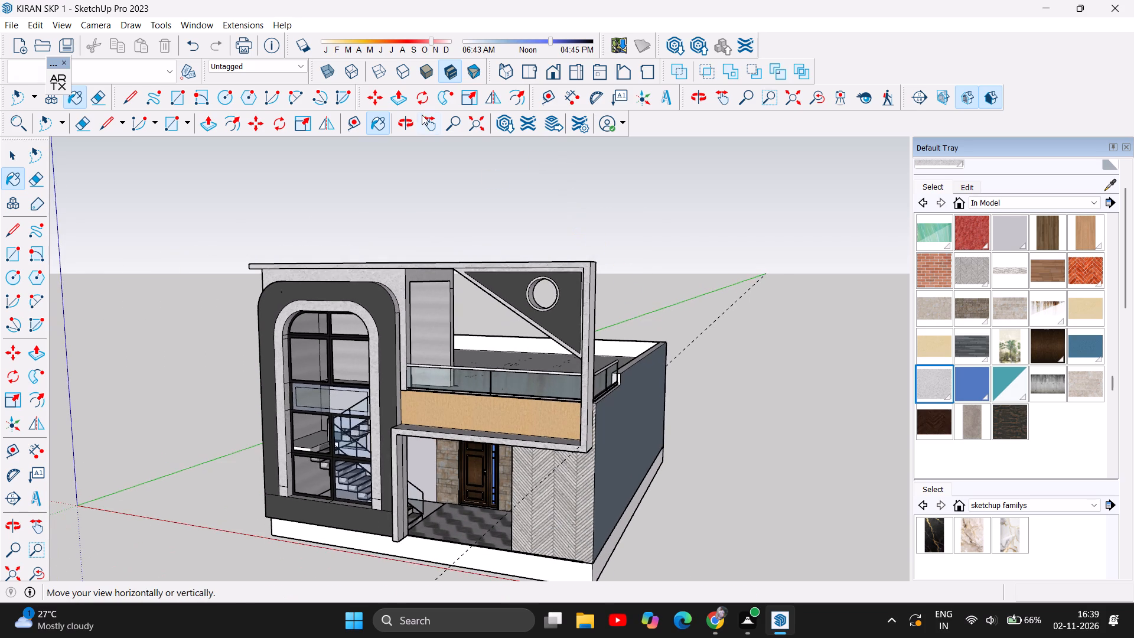
pyautogui.click(402, 129)
pyautogui.moveTo(214, 304); pyautogui.dragTo(670, 284)
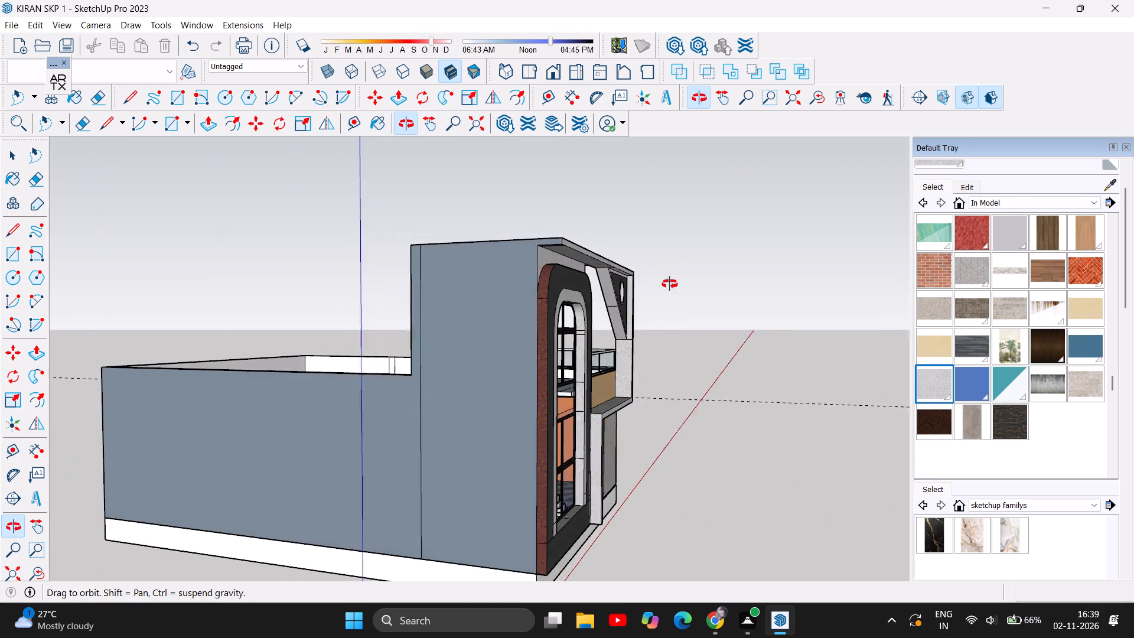
pyautogui.moveTo(670, 284); pyautogui.dragTo(672, 285)
pyautogui.scroll(3, 582, 325)
pyautogui.click(928, 379)
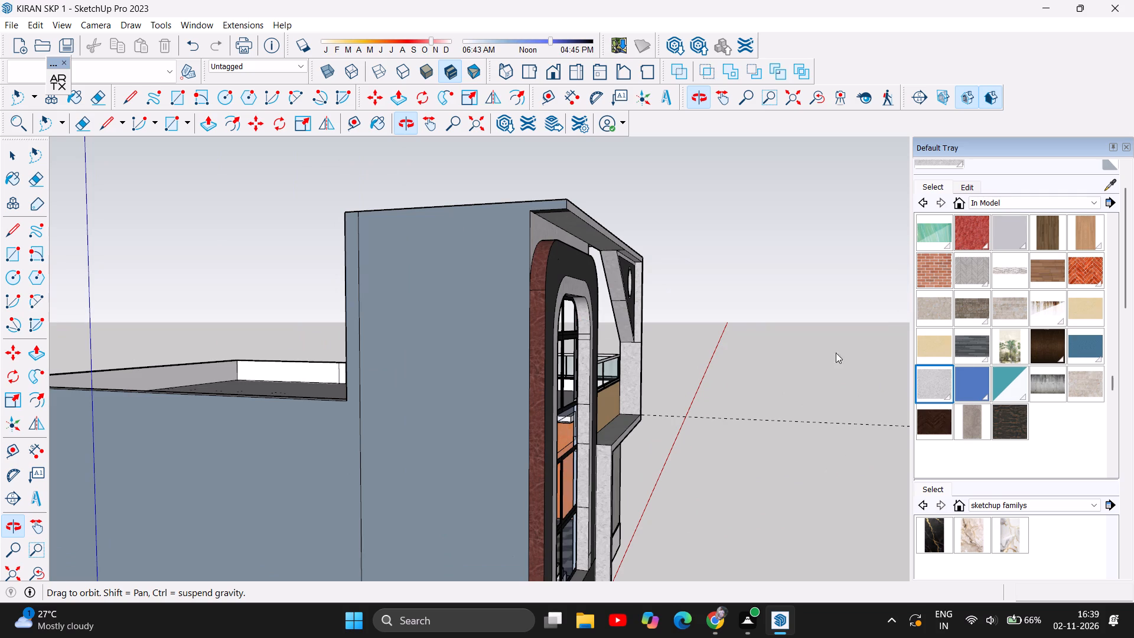
pyautogui.click(544, 252)
# Examine the repainted house from the front, both sides and below to check the facade's material coverage.
pyautogui.scroll(-1, 331, 228)
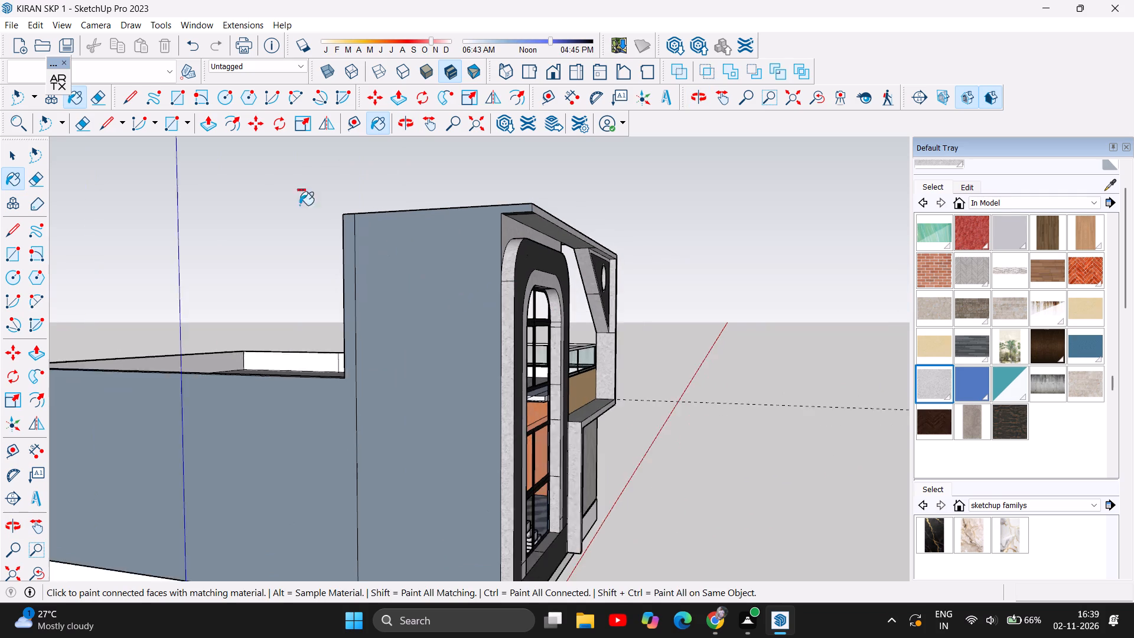
pyautogui.scroll(-4, 299, 205)
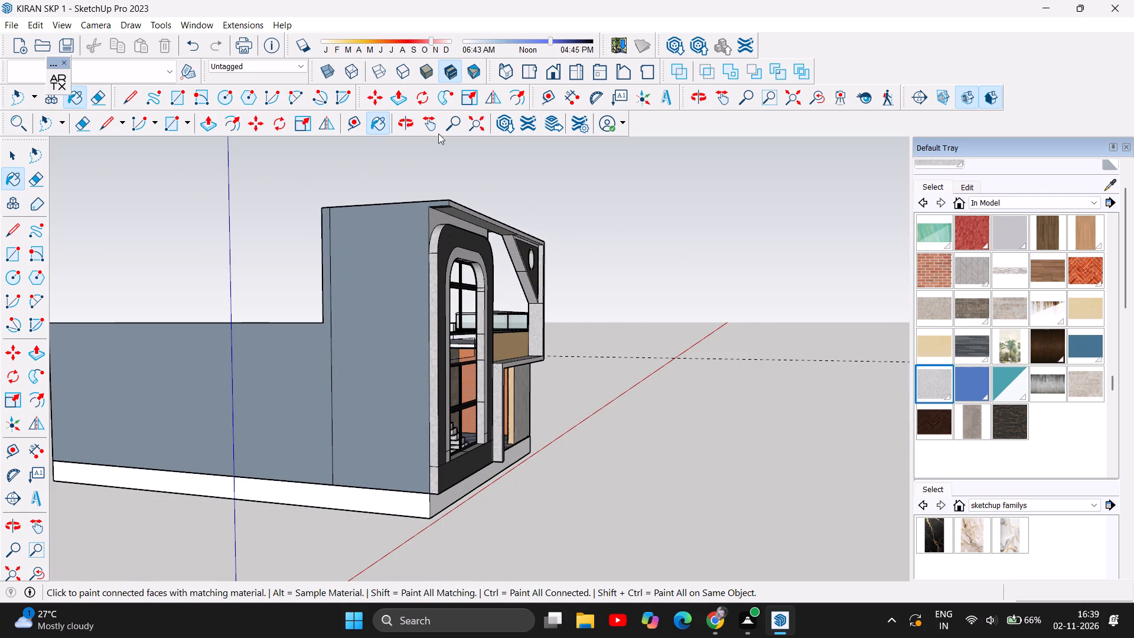
pyautogui.click(409, 116)
pyautogui.moveTo(505, 259); pyautogui.dragTo(132, 255)
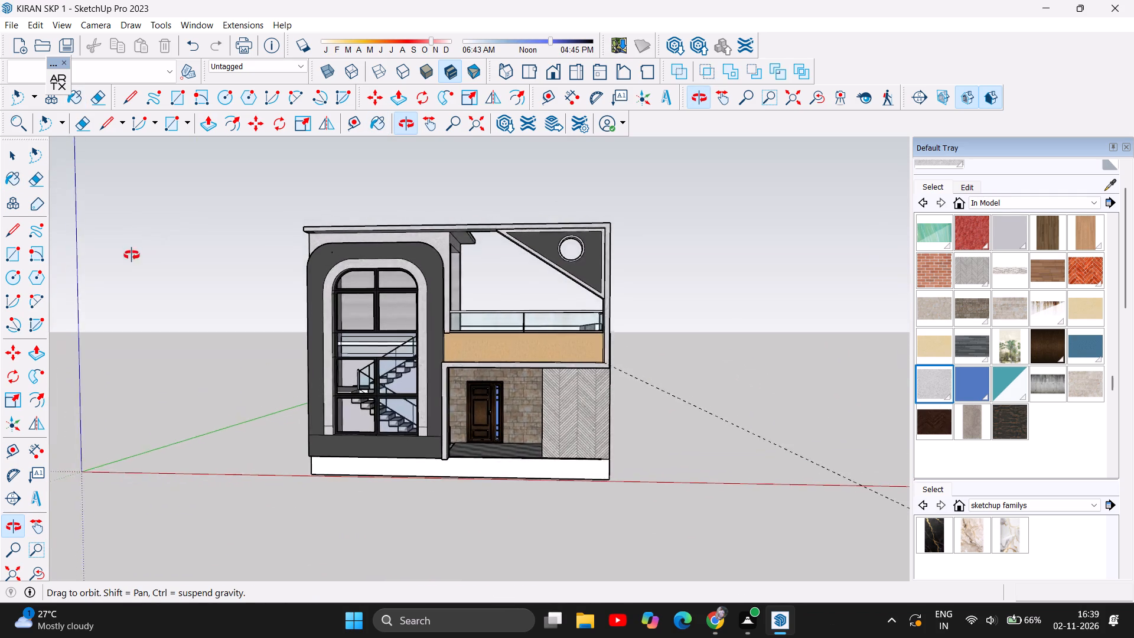
pyautogui.moveTo(132, 255); pyautogui.dragTo(173, 241)
pyautogui.scroll(2, 526, 432)
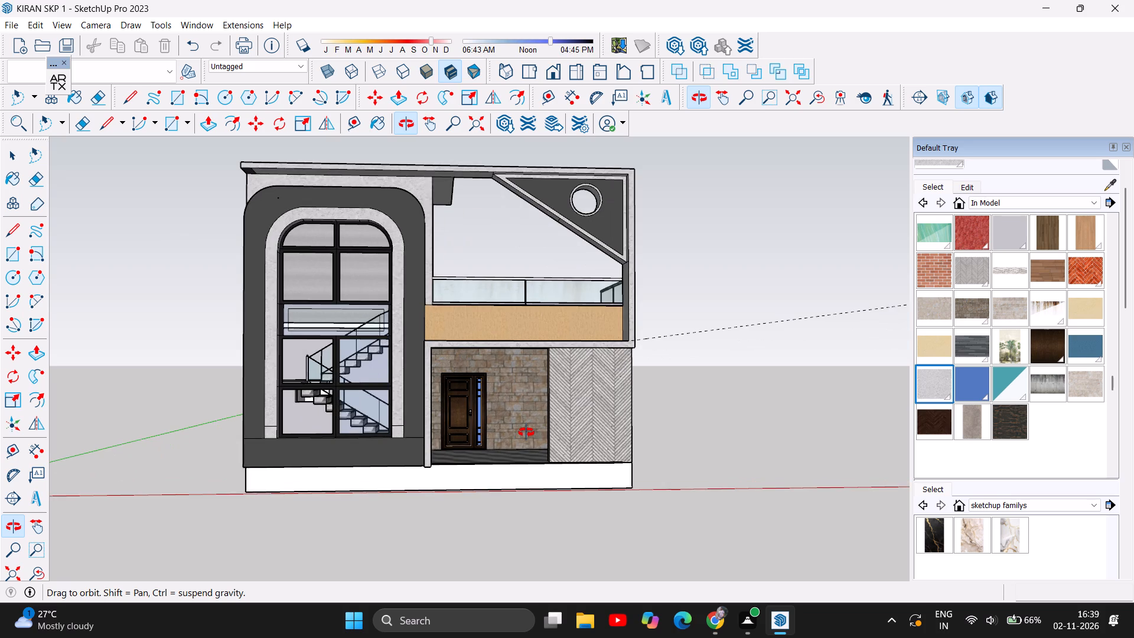
pyautogui.scroll(-2, 526, 432)
pyautogui.scroll(2, 654, 388)
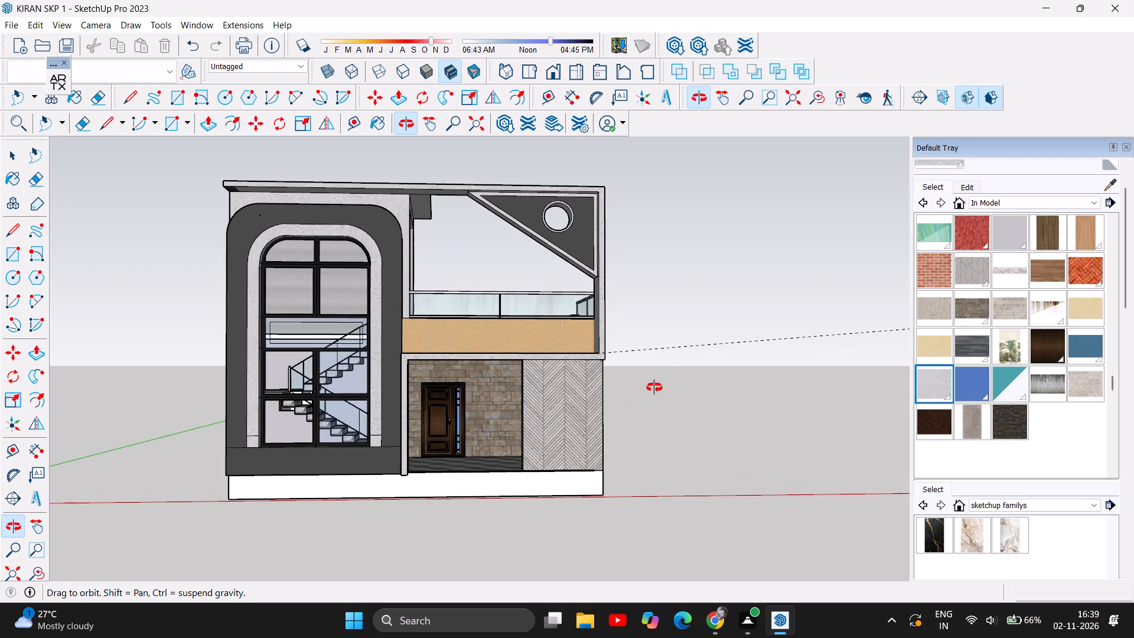
pyautogui.moveTo(654, 393); pyautogui.dragTo(529, 418)
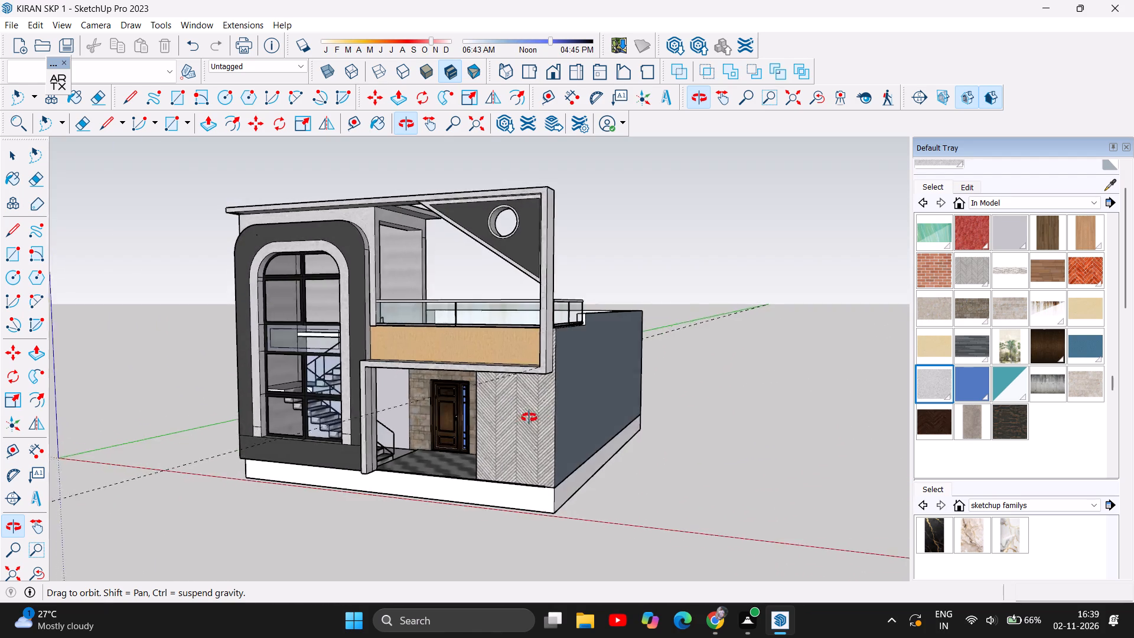
pyautogui.moveTo(529, 418); pyautogui.dragTo(351, 264)
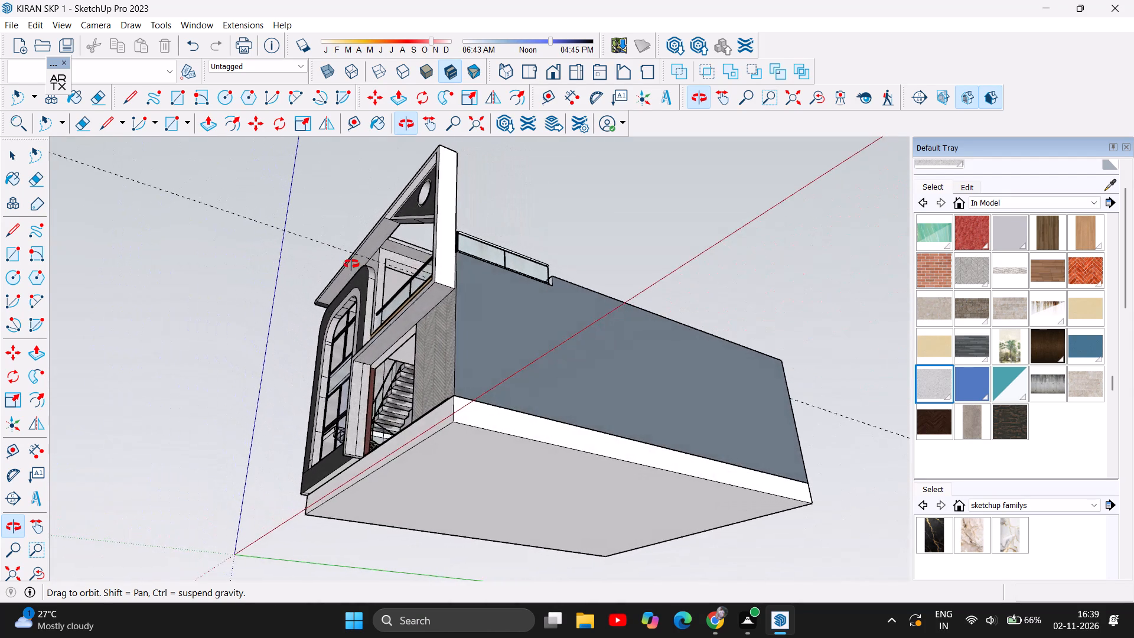
pyautogui.moveTo(351, 264); pyautogui.dragTo(380, 468)
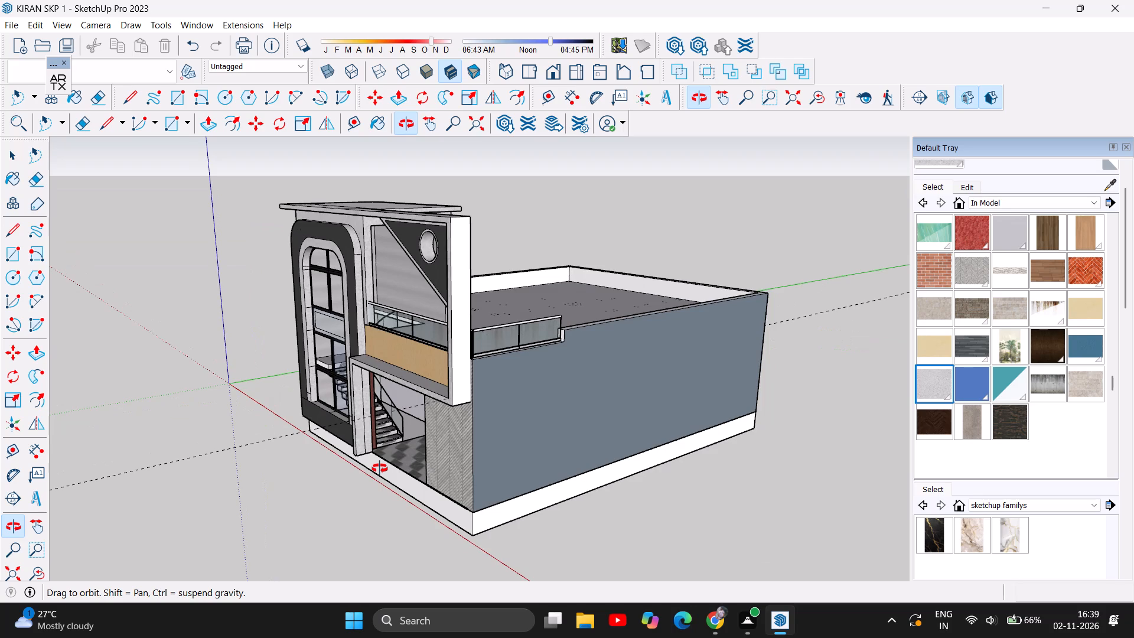
pyautogui.moveTo(380, 468); pyautogui.dragTo(392, 448)
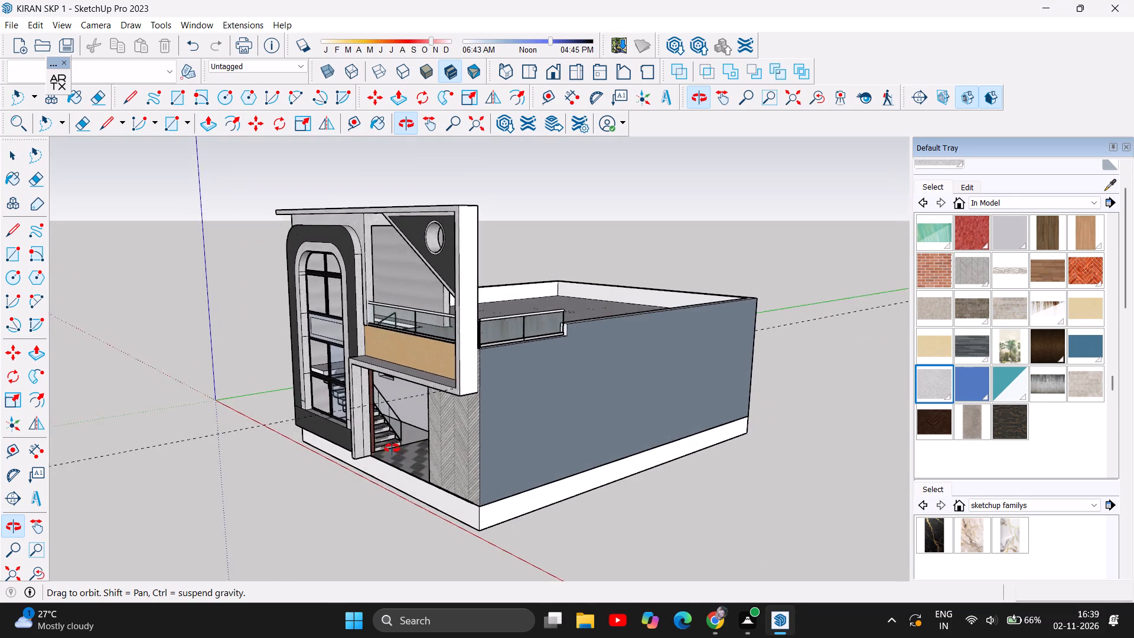
pyautogui.moveTo(392, 448); pyautogui.dragTo(748, 396)
pyautogui.moveTo(356, 473); pyautogui.dragTo(639, 457)
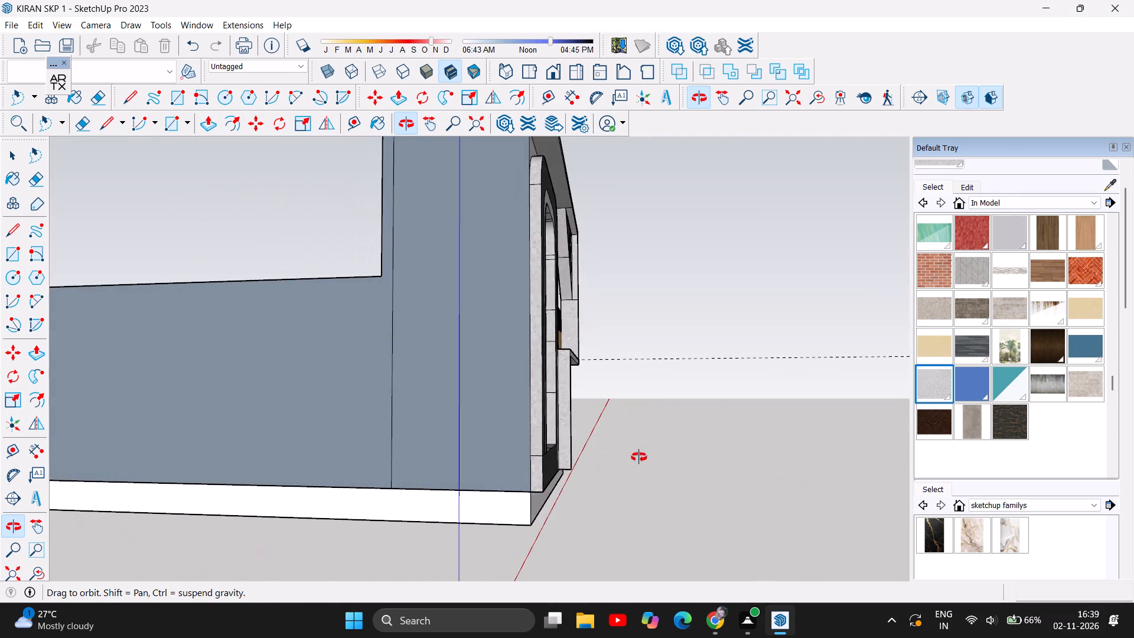
# Examine the house from both sides and the front to review the facade's current finishes.
pyautogui.moveTo(639, 457); pyautogui.dragTo(27, 525)
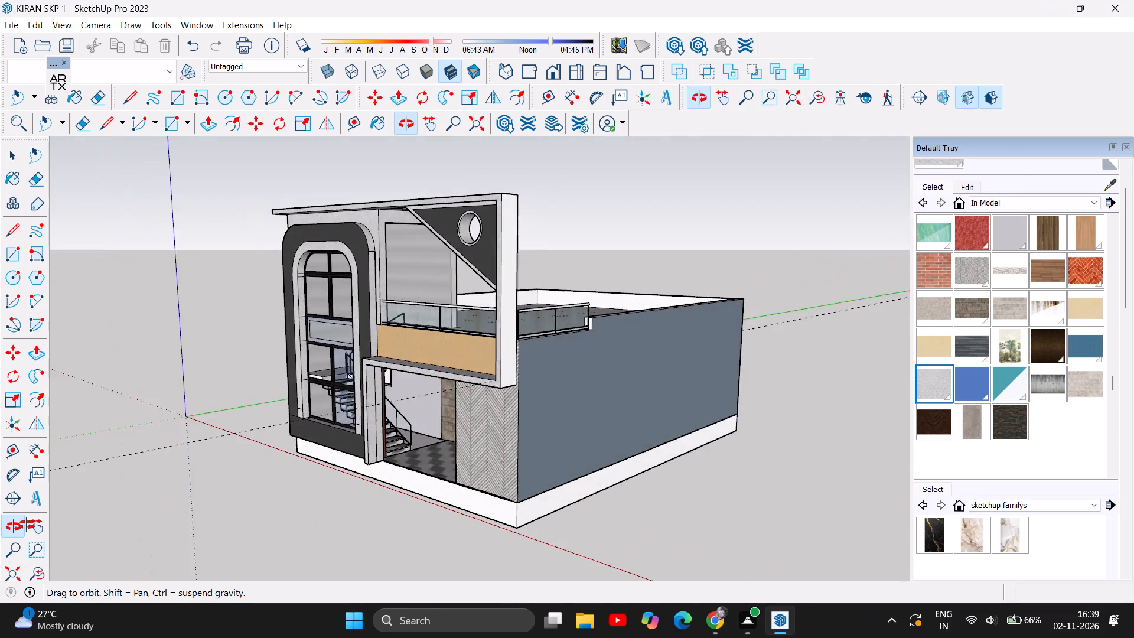
pyautogui.moveTo(27, 525); pyautogui.dragTo(523, 489)
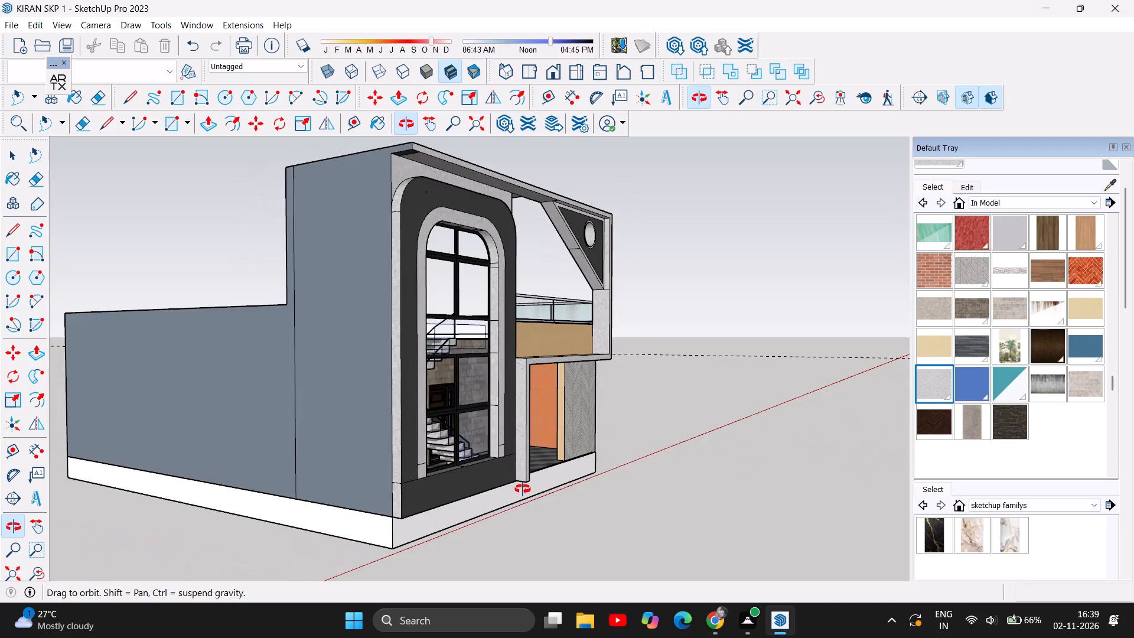
pyautogui.moveTo(523, 489); pyautogui.dragTo(223, 497)
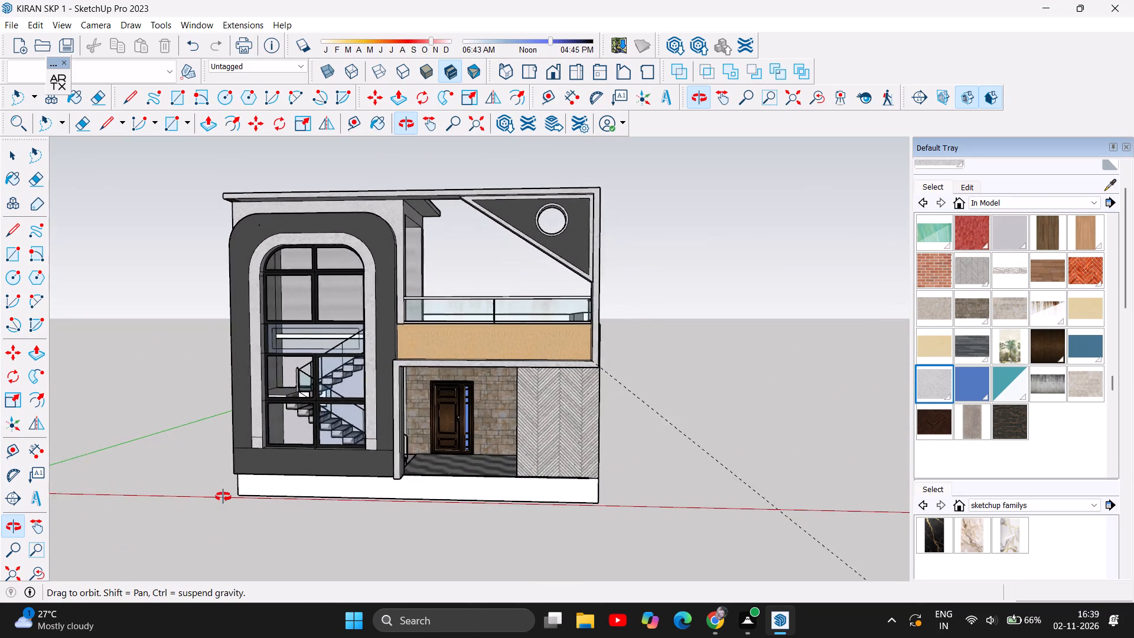
pyautogui.moveTo(223, 497); pyautogui.dragTo(273, 489)
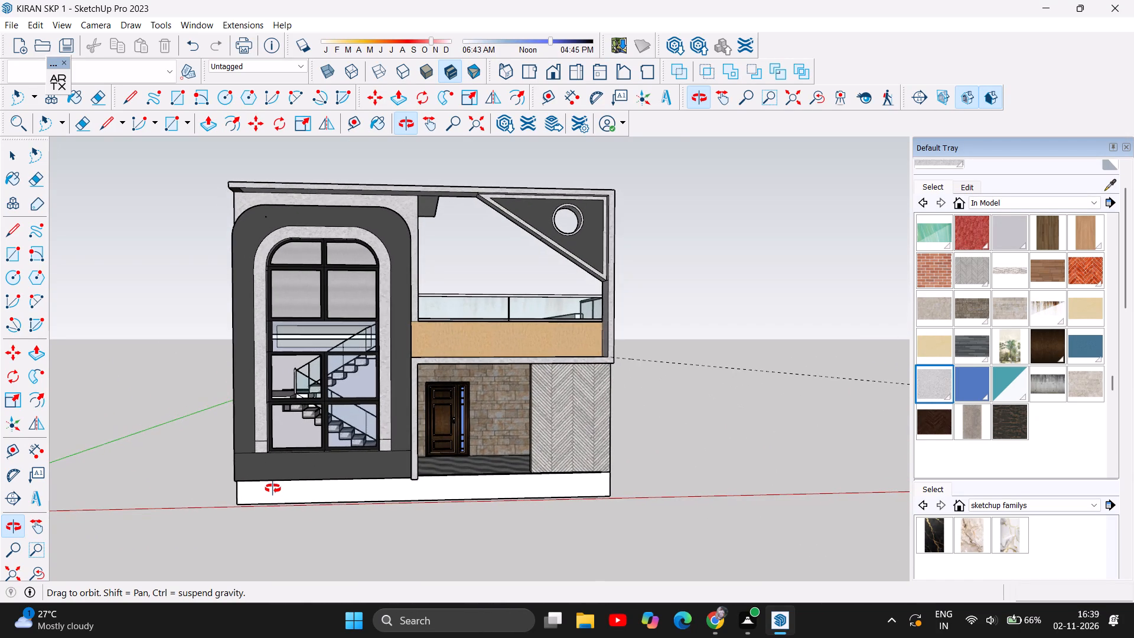
pyautogui.scroll(-2, 336, 447)
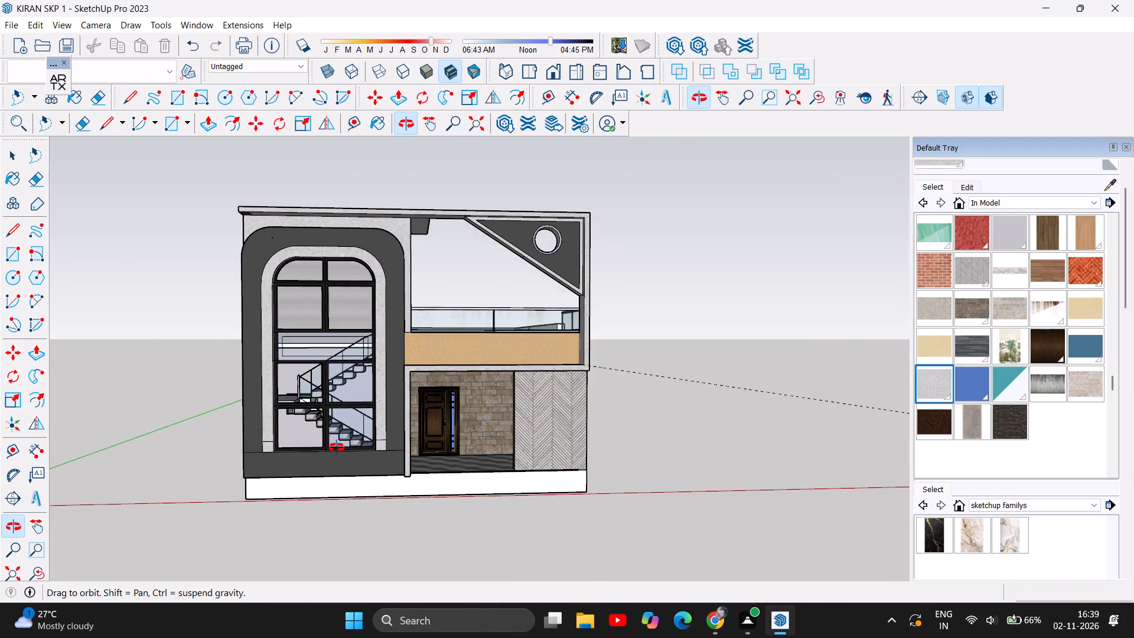
pyautogui.scroll(-2, 337, 448)
# Paint the brown stone wall around the entrance door with the light beige stone material.
pyautogui.scroll(4, 478, 470)
pyautogui.scroll(3, 444, 419)
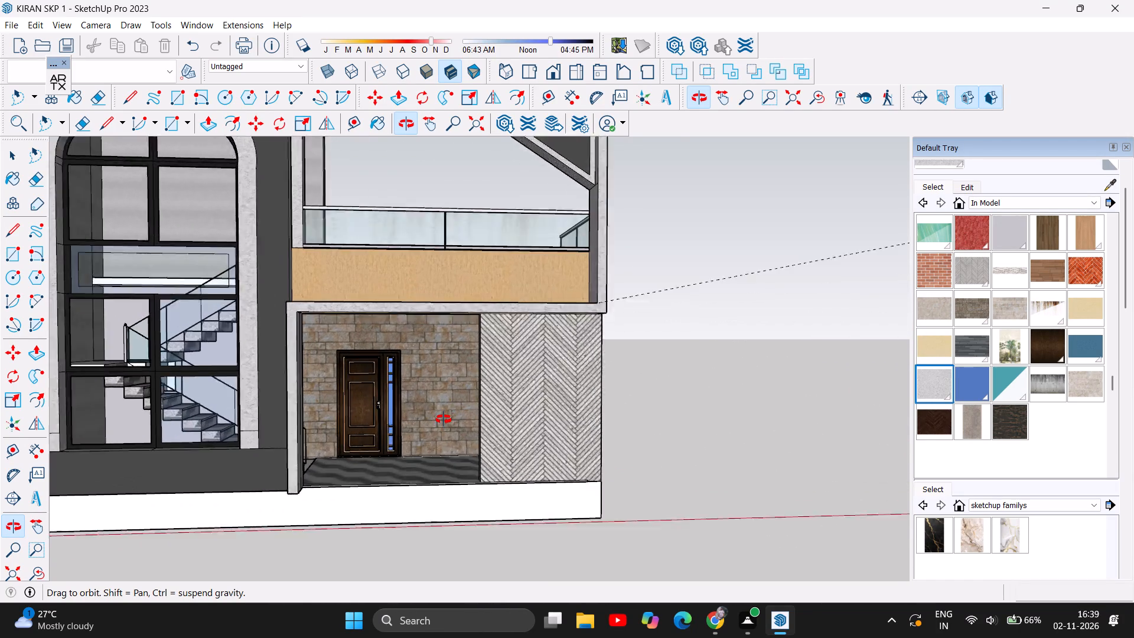
pyautogui.scroll(2, 444, 419)
pyautogui.scroll(4, 398, 380)
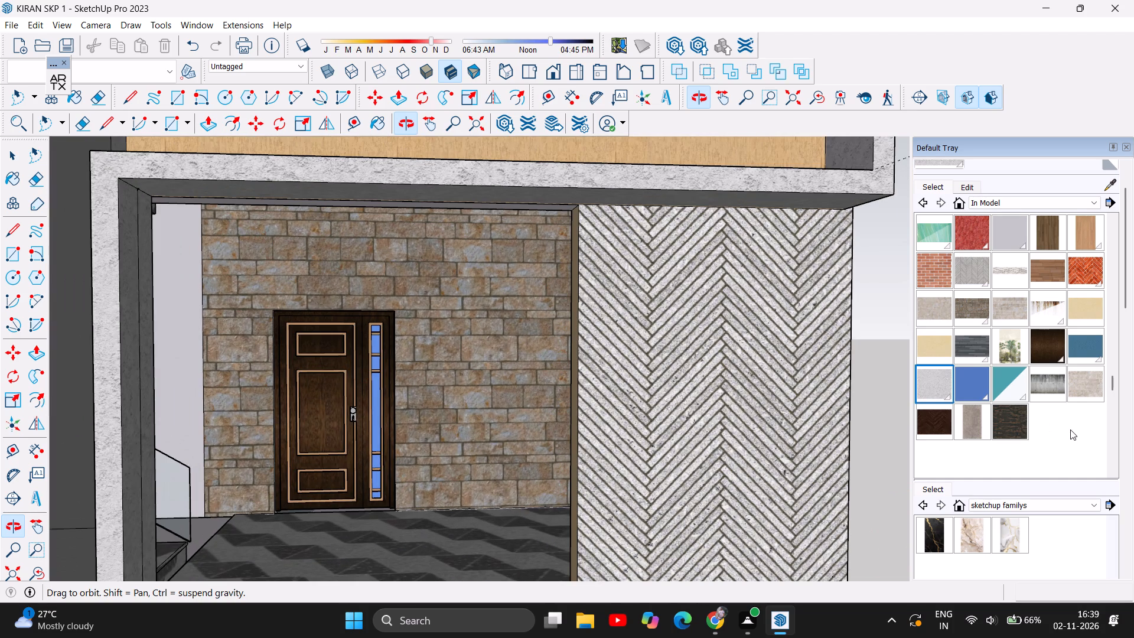
pyautogui.click(1081, 383)
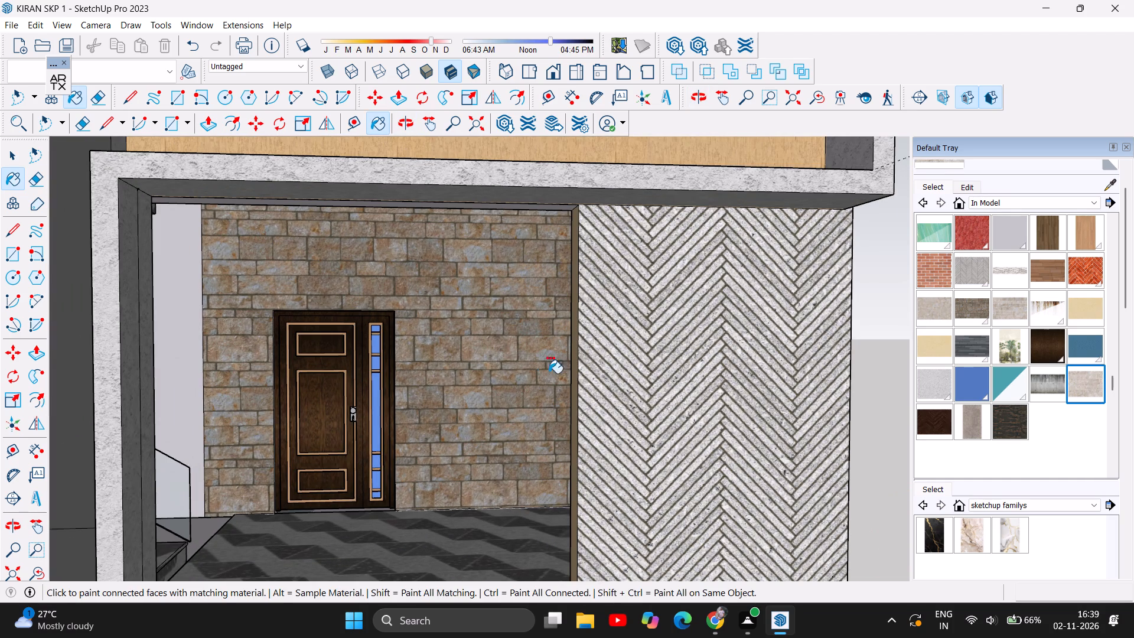
pyautogui.click(480, 363)
pyautogui.scroll(-9, 328, 461)
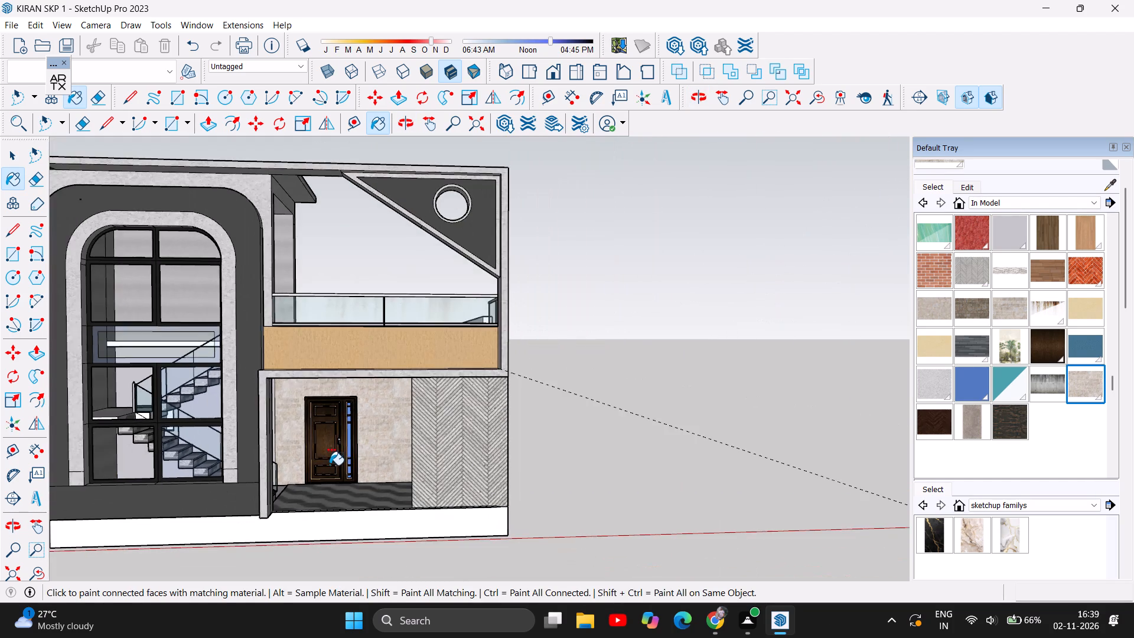
pyautogui.scroll(-3, 330, 467)
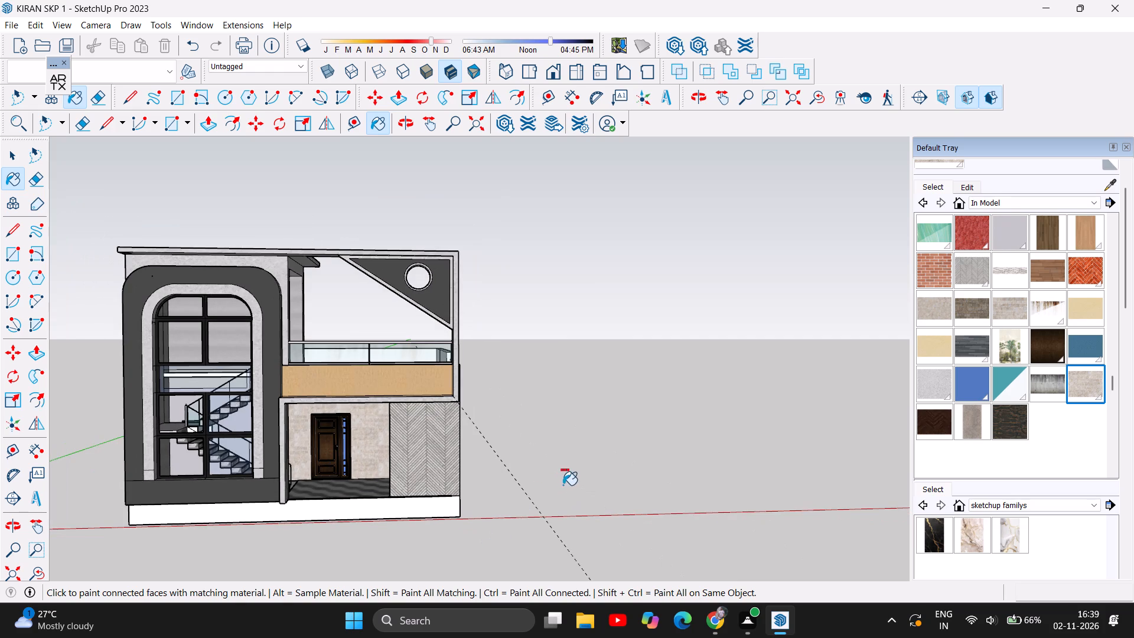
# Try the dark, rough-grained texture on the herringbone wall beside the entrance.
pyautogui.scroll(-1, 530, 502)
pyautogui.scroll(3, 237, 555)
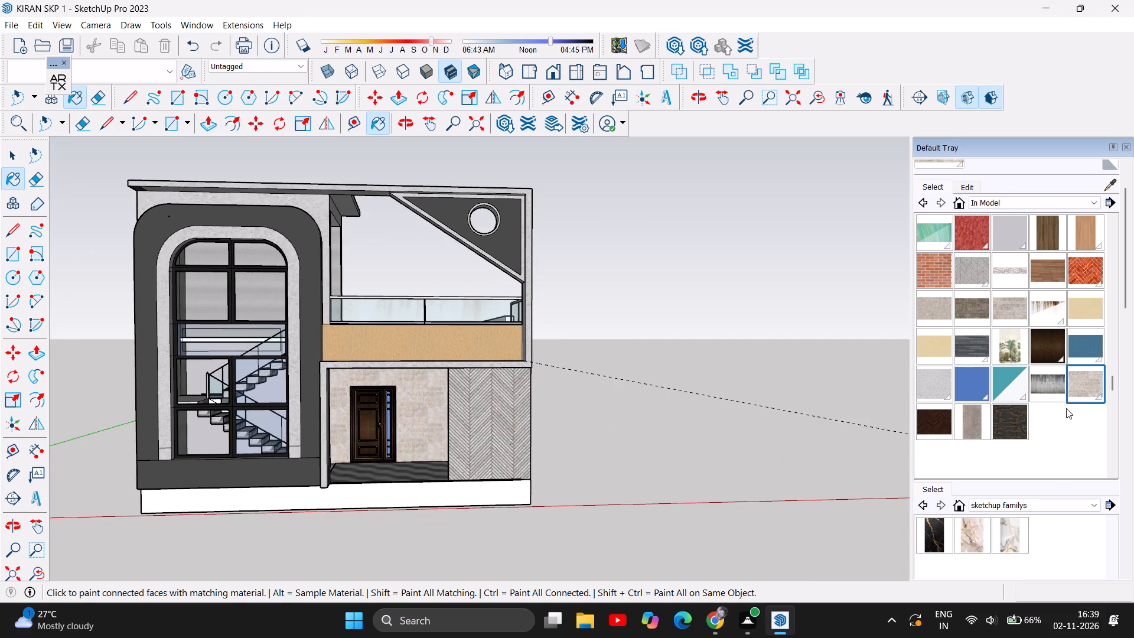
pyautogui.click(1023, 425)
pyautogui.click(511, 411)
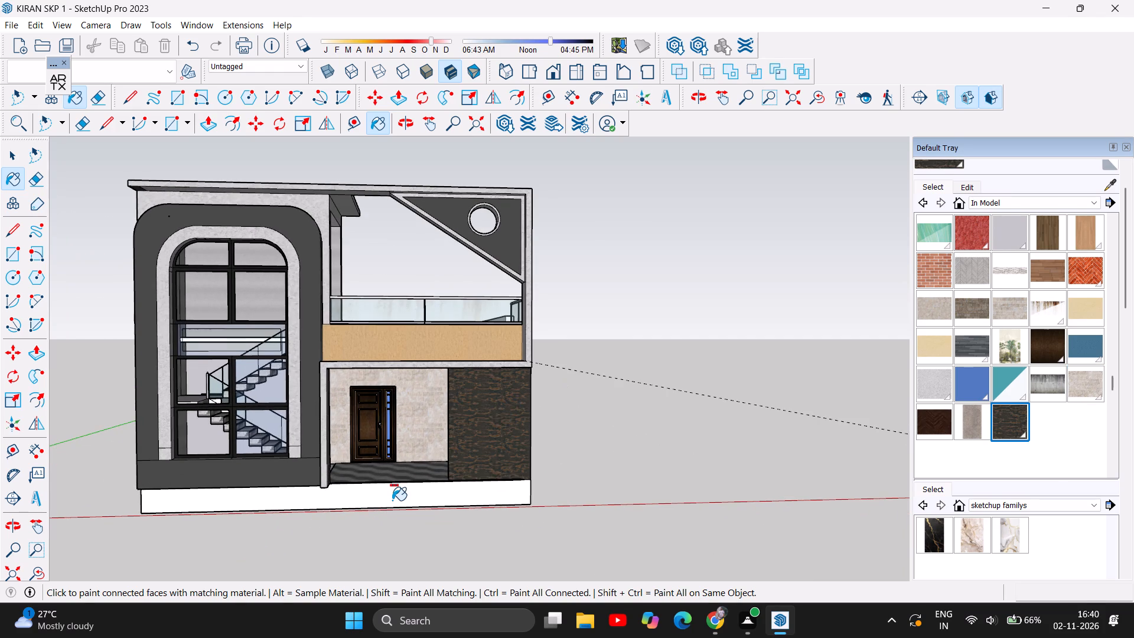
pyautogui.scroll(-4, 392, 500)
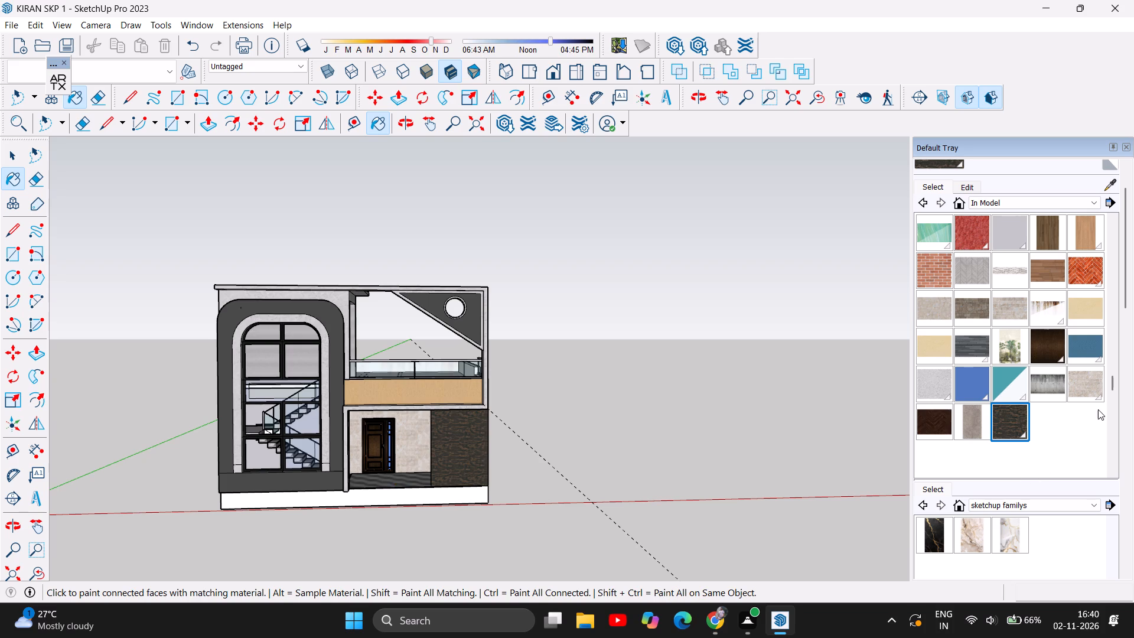
# Paint the ground-floor accent wall beside the entrance with the dark red leather-like material from the model's materials.
pyautogui.scroll(5, 1078, 363)
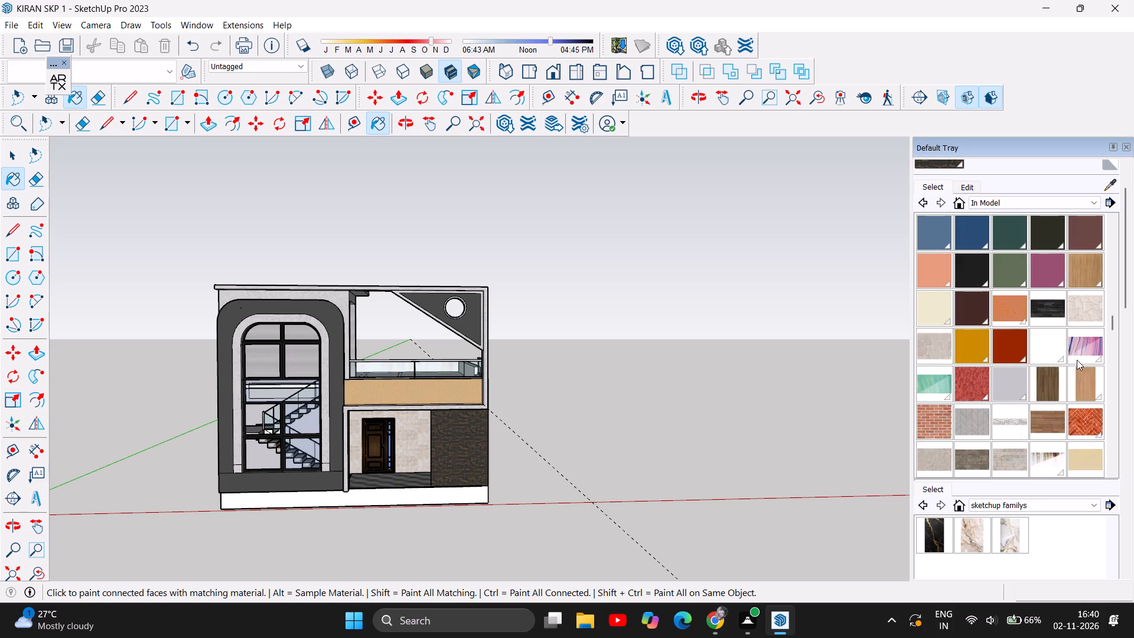
pyautogui.scroll(5, 1077, 360)
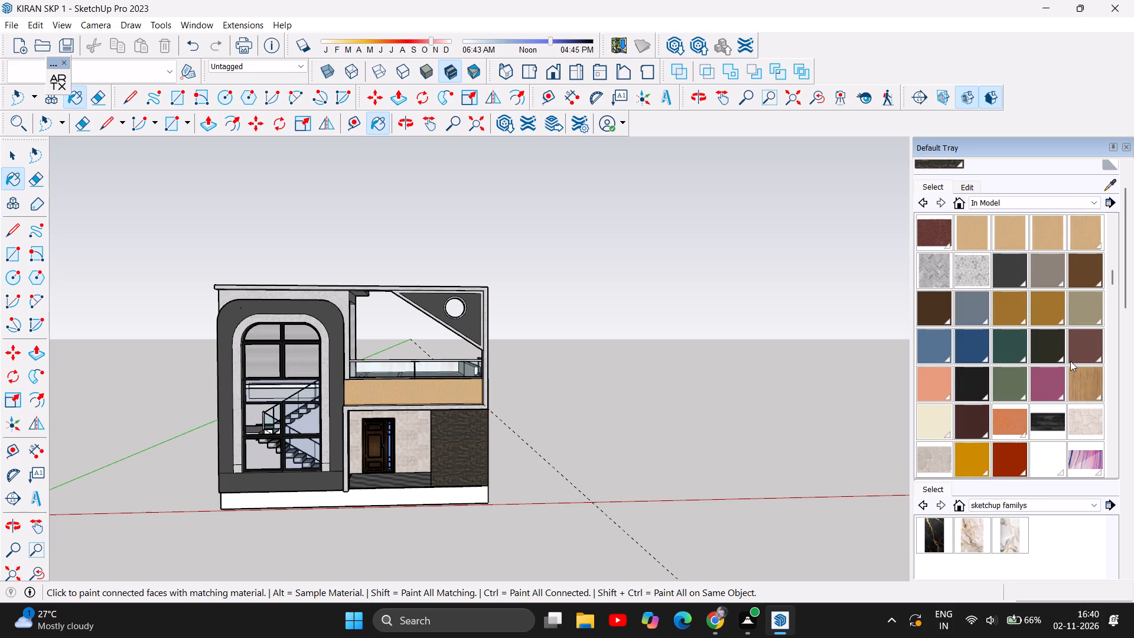
pyautogui.scroll(1, 1058, 353)
pyautogui.click(940, 312)
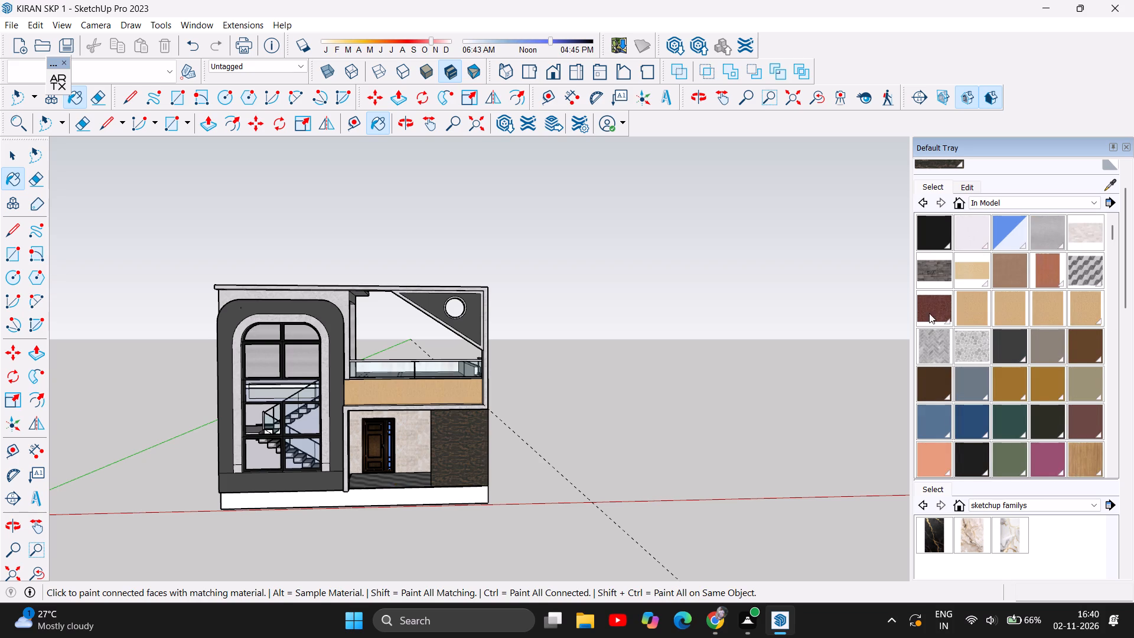
pyautogui.click(470, 441)
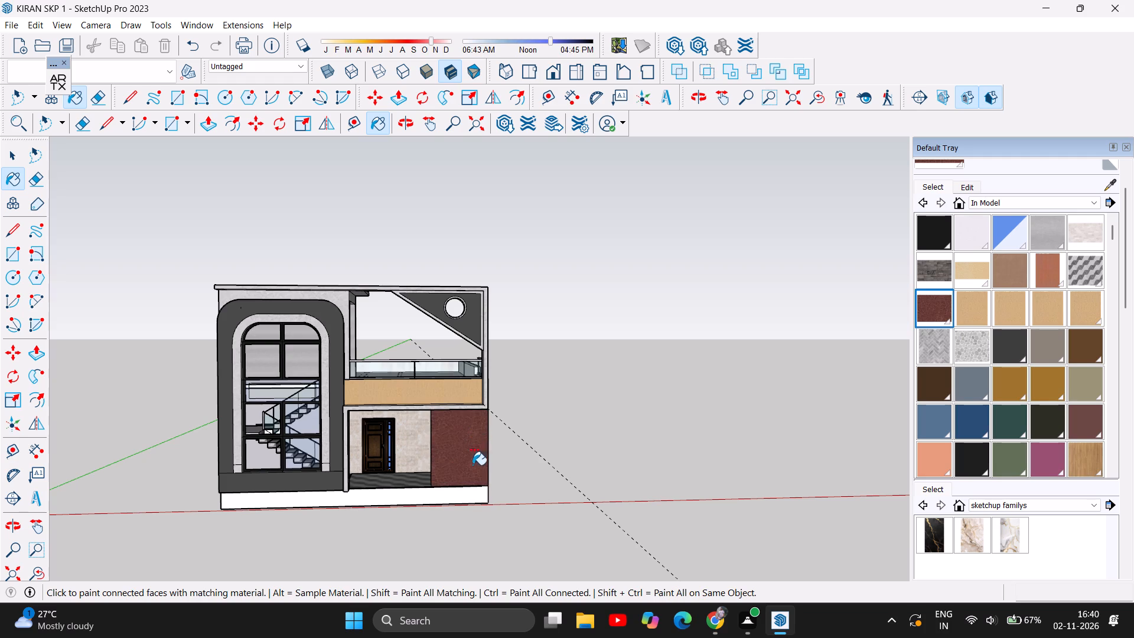
# Paint the triangular panel around the round opening and the tall arch surround with its base in the same dark red material.
pyautogui.scroll(2, 419, 536)
pyautogui.click(486, 289)
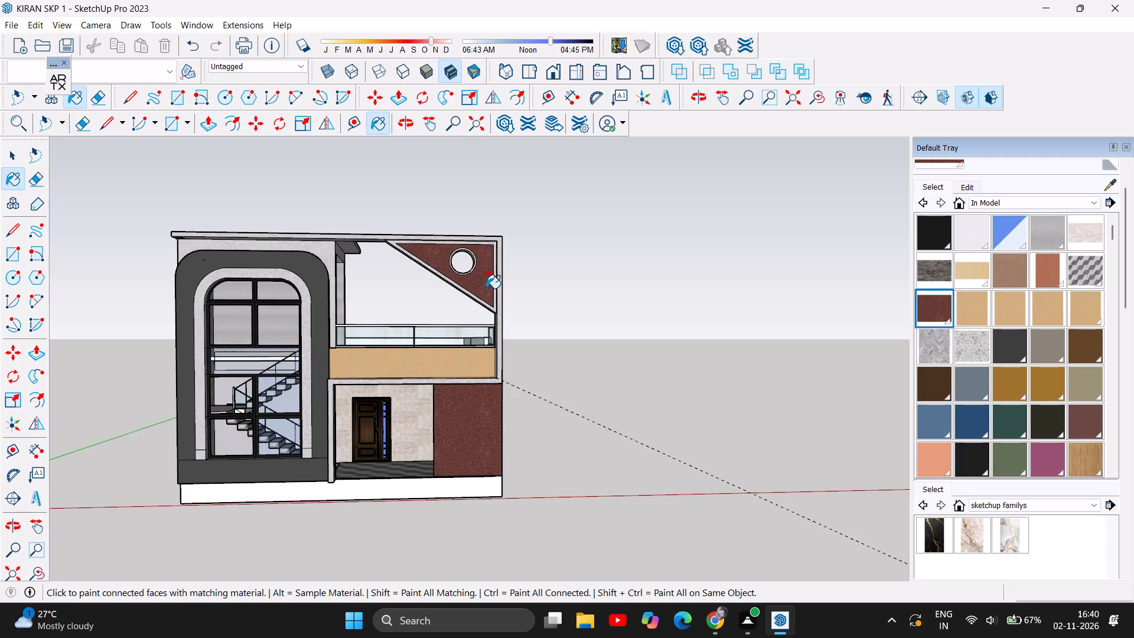
pyautogui.scroll(-1, 527, 574)
pyautogui.click(339, 404)
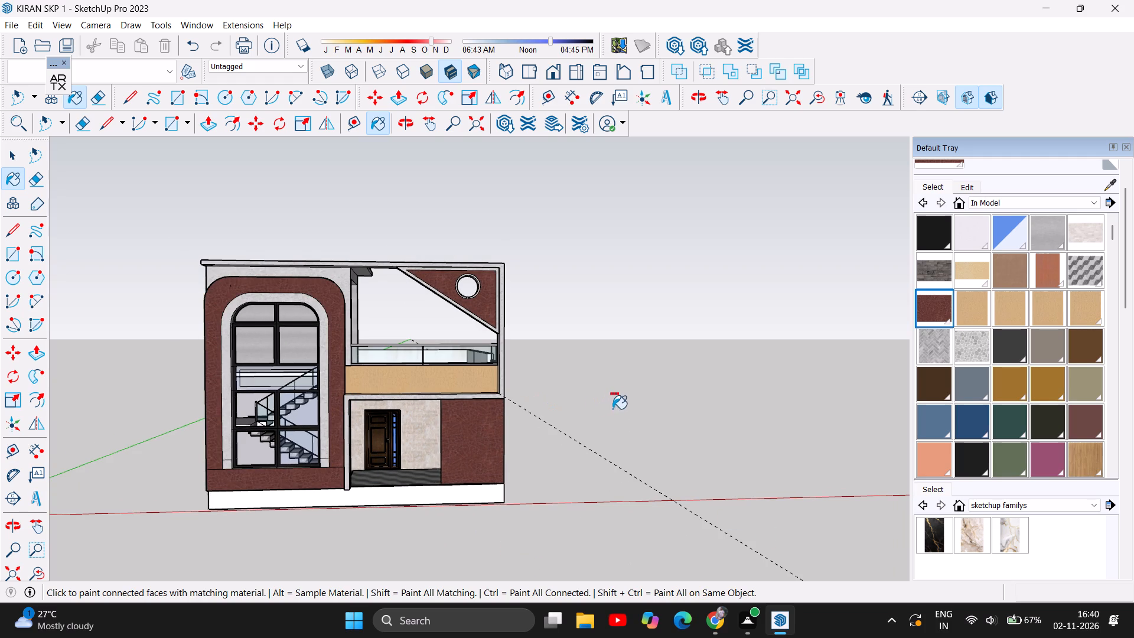
pyautogui.scroll(4, 120, 524)
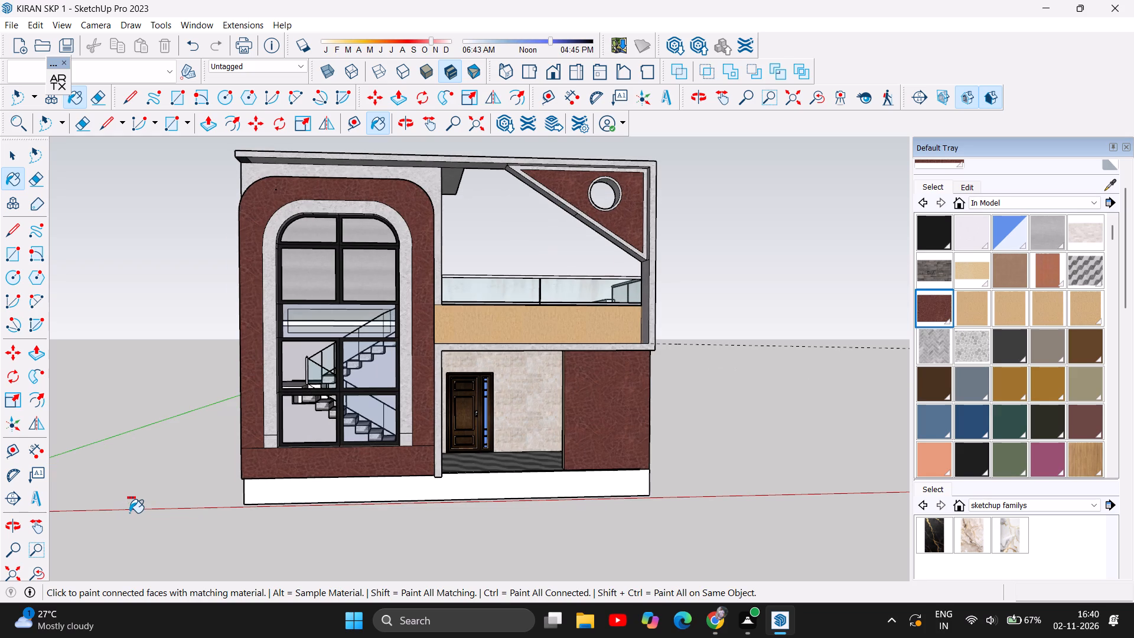
pyautogui.scroll(-3, 133, 512)
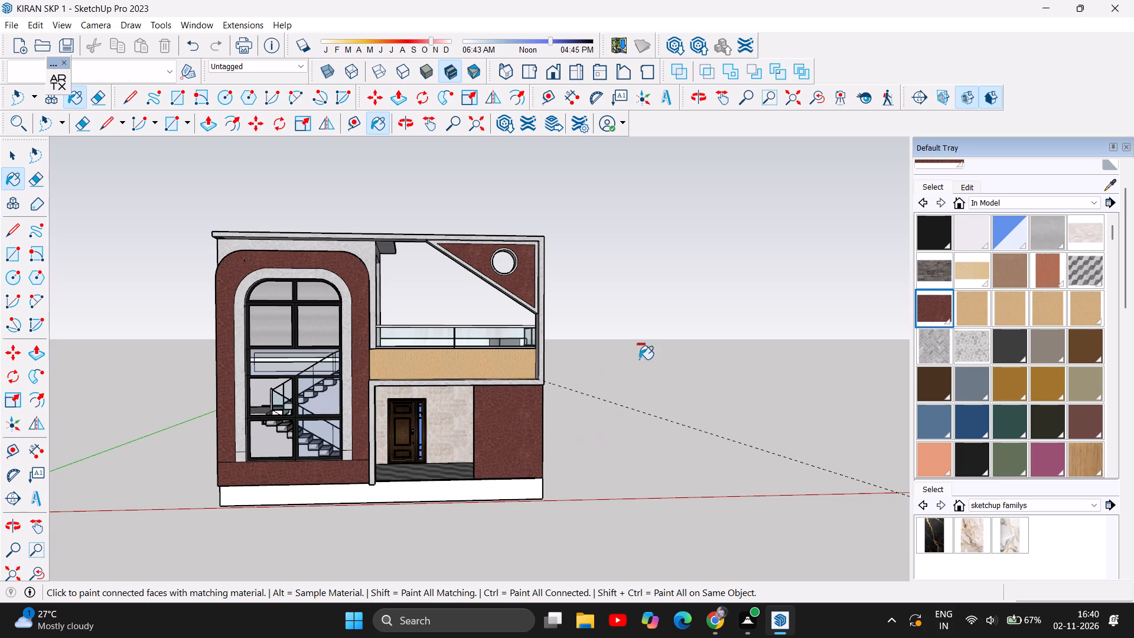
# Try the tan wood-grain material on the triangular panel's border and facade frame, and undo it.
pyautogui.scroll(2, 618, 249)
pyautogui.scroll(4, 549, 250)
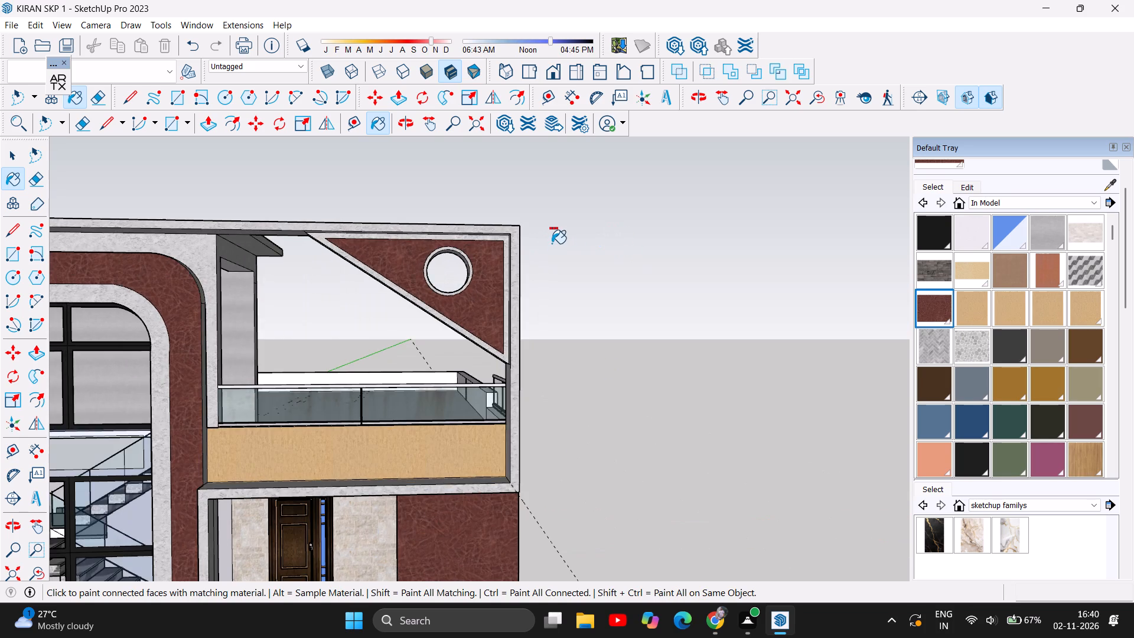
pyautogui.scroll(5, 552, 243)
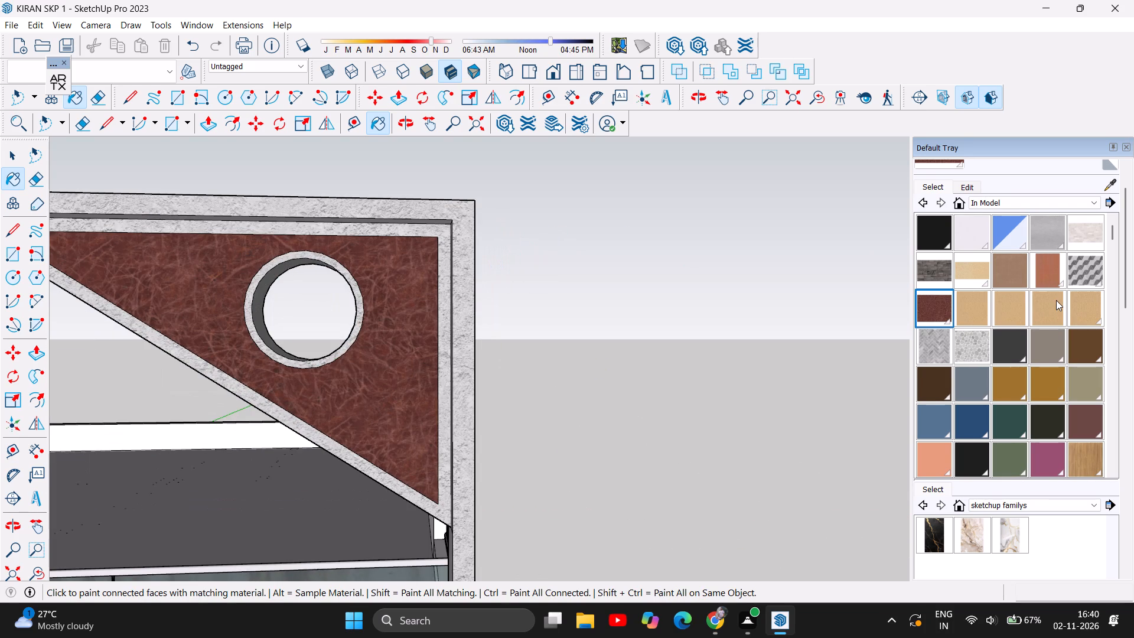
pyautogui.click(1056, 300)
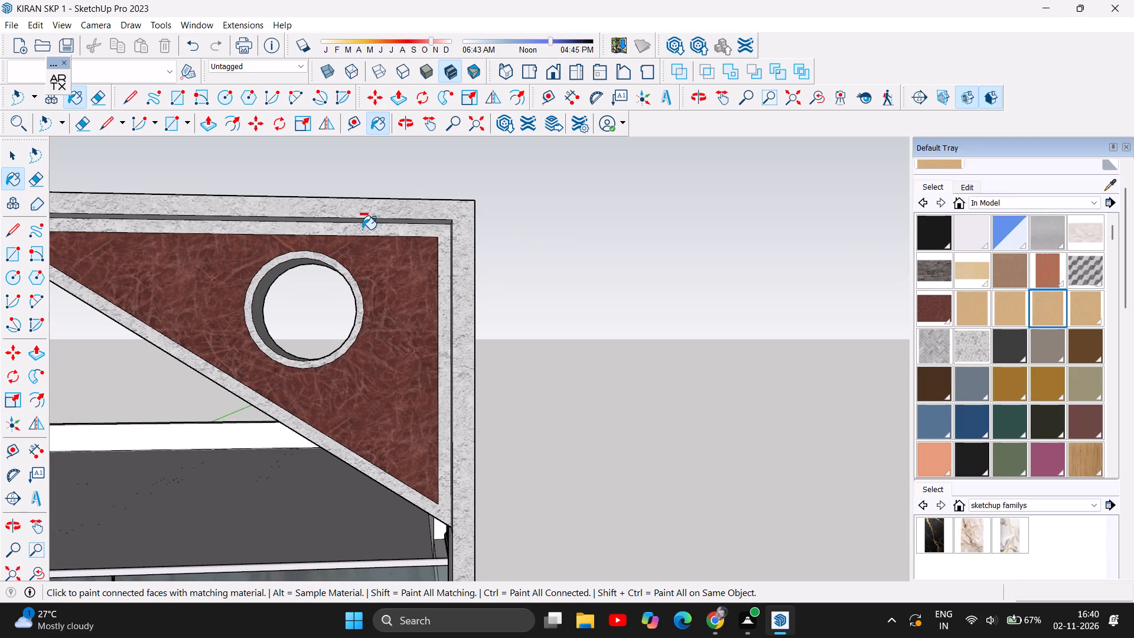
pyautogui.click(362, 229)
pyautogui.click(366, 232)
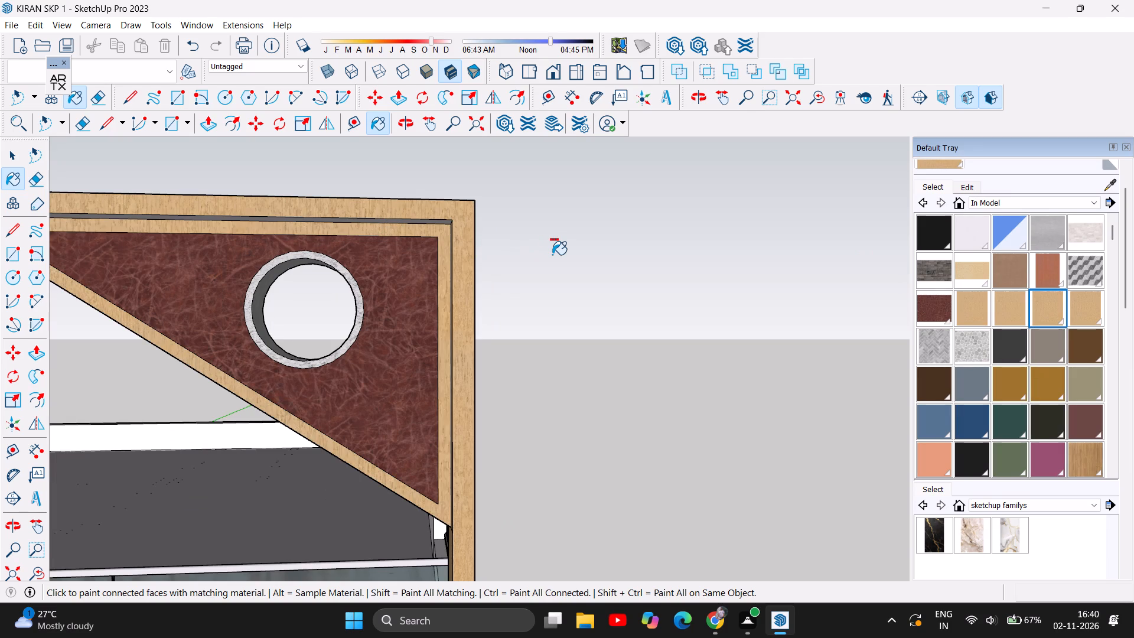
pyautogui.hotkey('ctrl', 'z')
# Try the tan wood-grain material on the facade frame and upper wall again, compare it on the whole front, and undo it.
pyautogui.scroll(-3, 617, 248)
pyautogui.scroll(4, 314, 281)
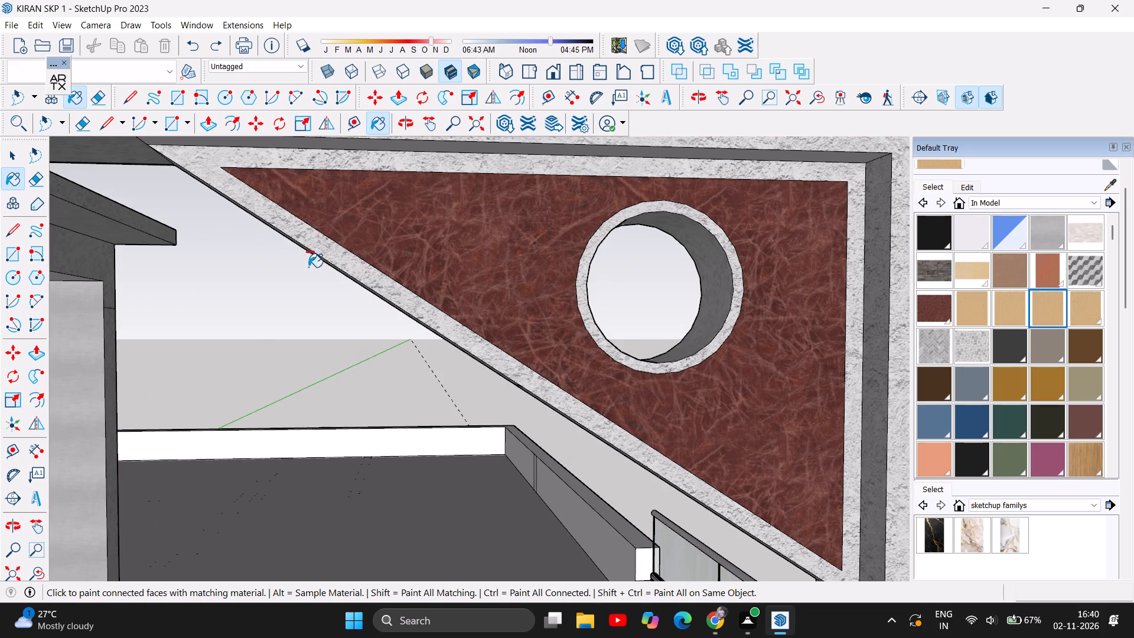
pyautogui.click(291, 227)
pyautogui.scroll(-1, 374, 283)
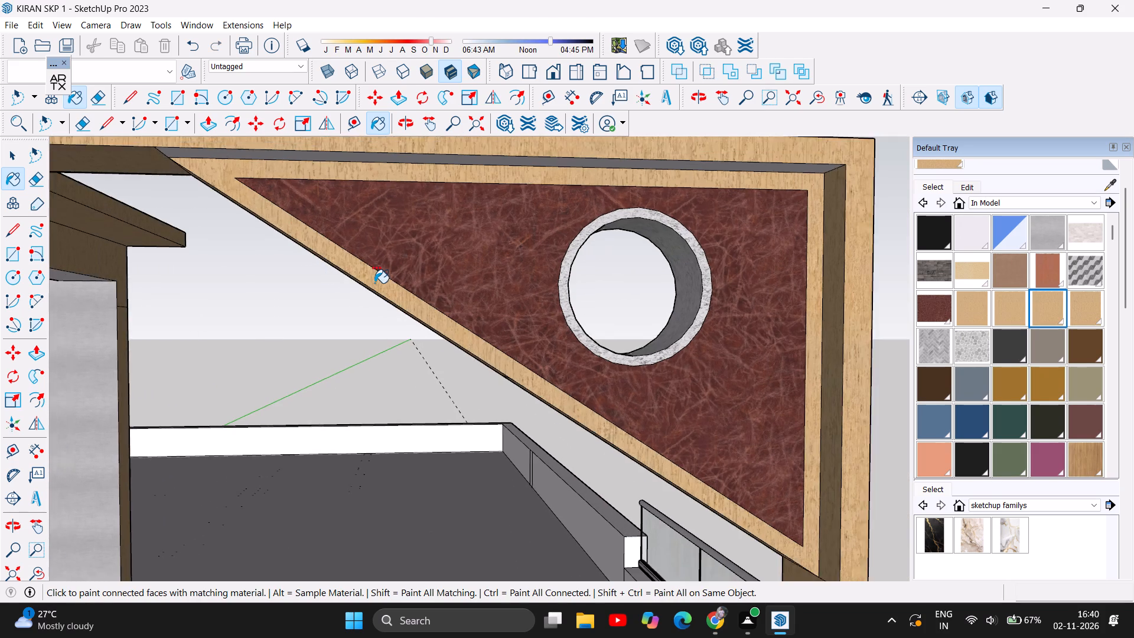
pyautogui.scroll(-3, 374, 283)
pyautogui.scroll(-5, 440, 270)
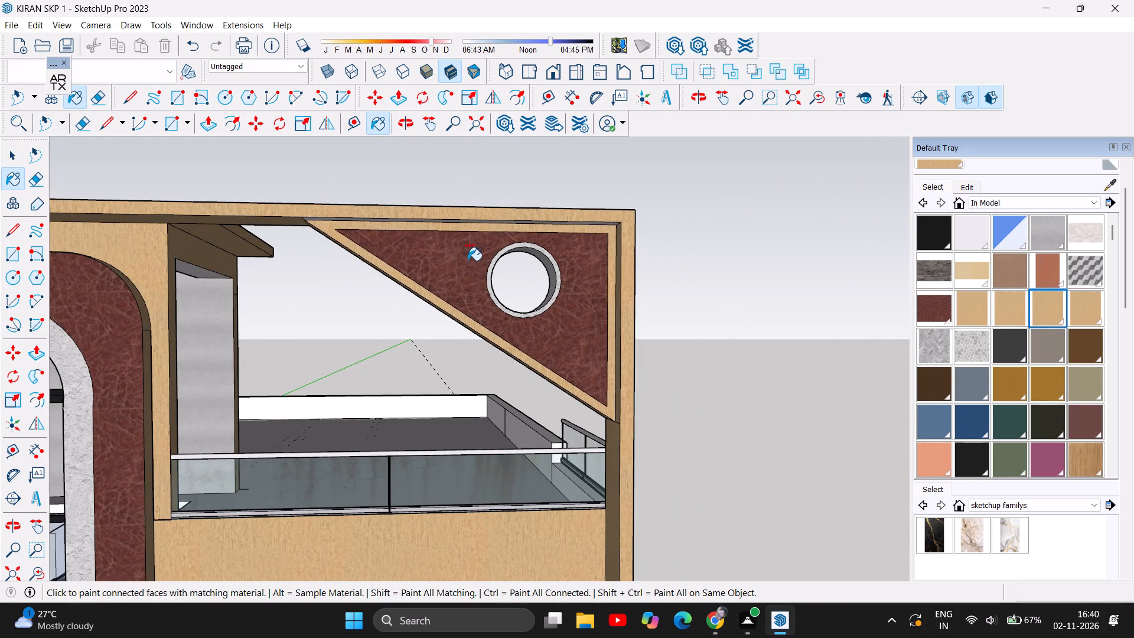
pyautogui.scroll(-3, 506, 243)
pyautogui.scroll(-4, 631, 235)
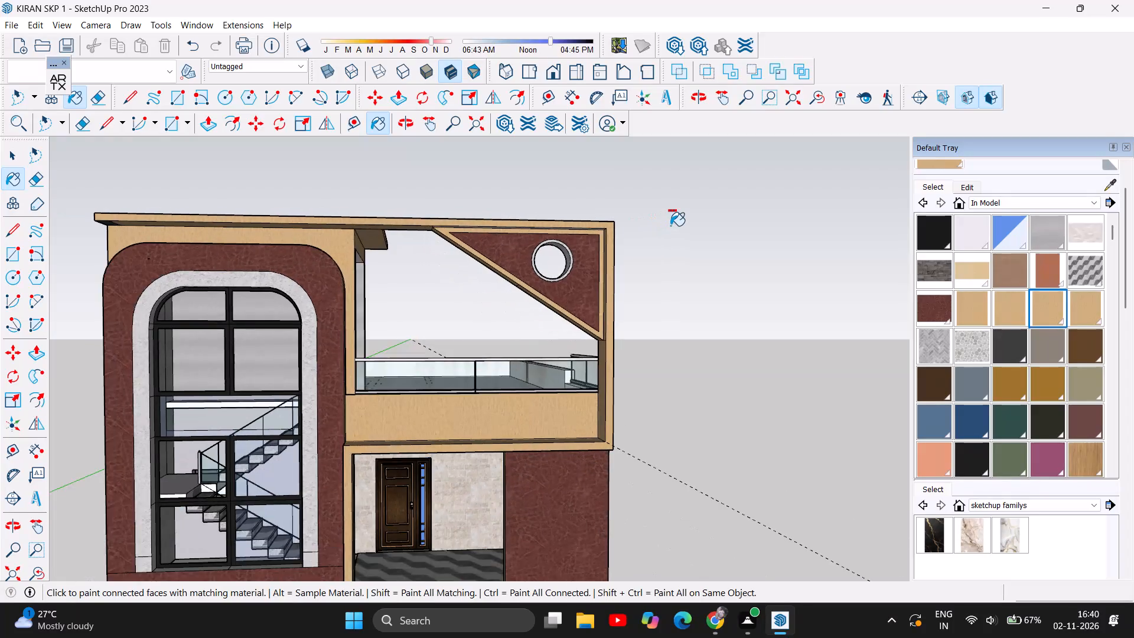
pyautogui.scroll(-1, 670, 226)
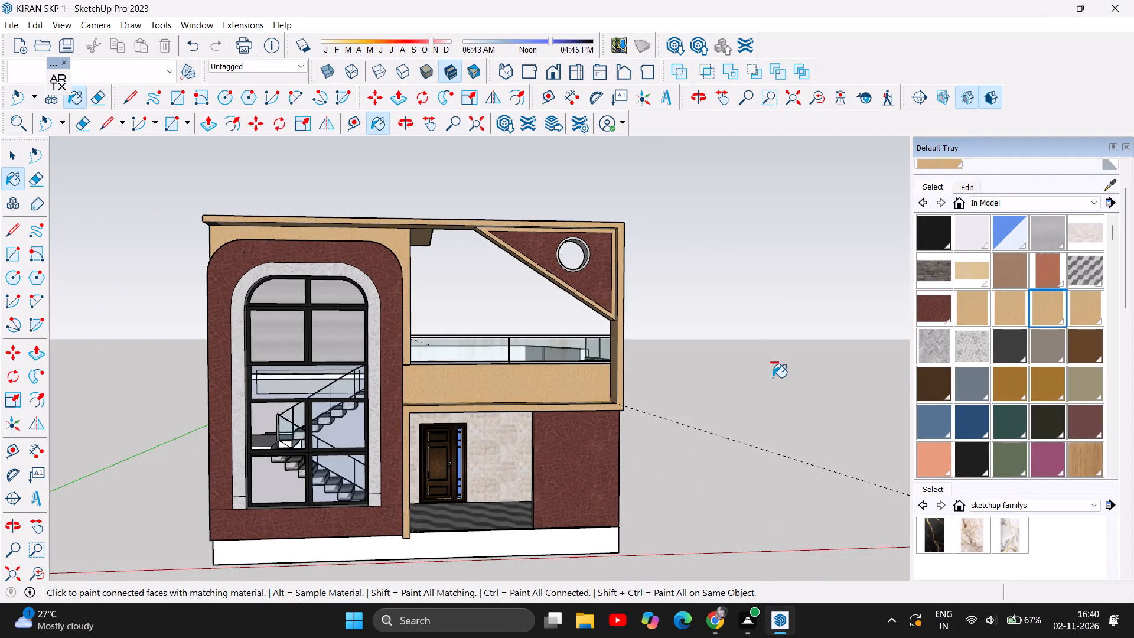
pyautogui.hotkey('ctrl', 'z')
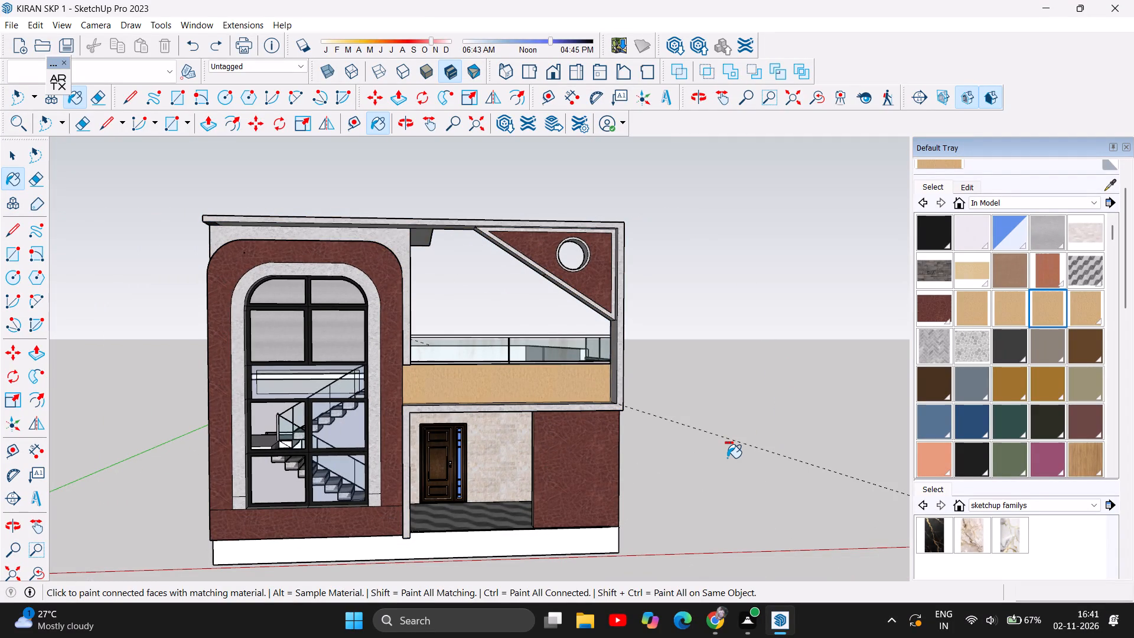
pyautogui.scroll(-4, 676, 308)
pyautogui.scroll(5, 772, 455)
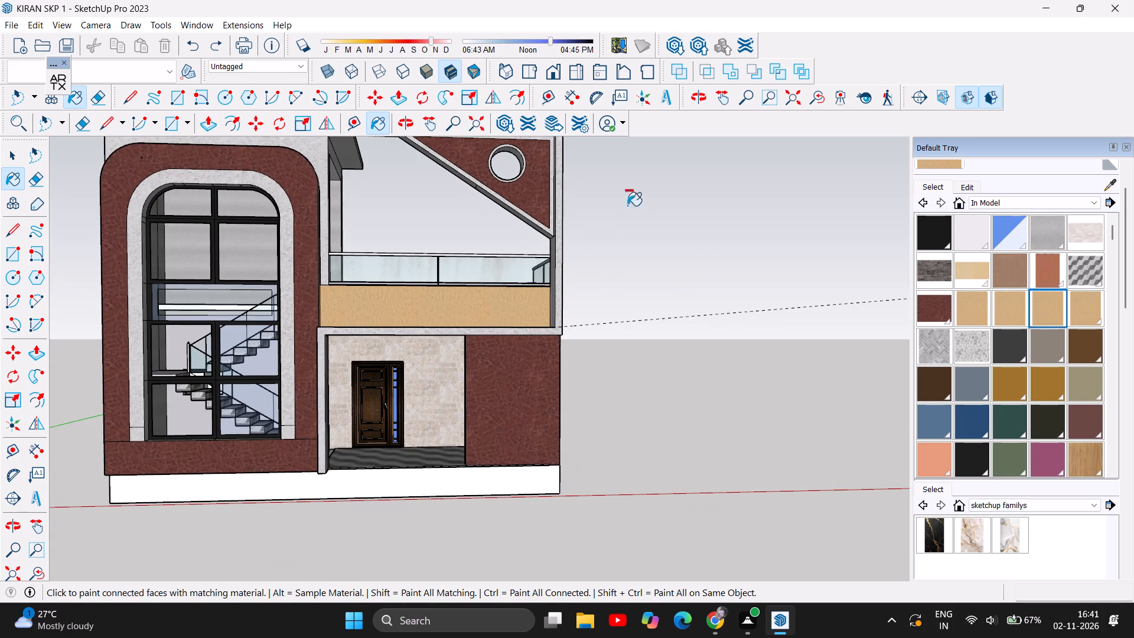
# Paint the grey-blue long side wall next to the entrance side with the tan wood-grain material from the model's materials.
pyautogui.click(406, 122)
pyautogui.moveTo(576, 331); pyautogui.dragTo(237, 272)
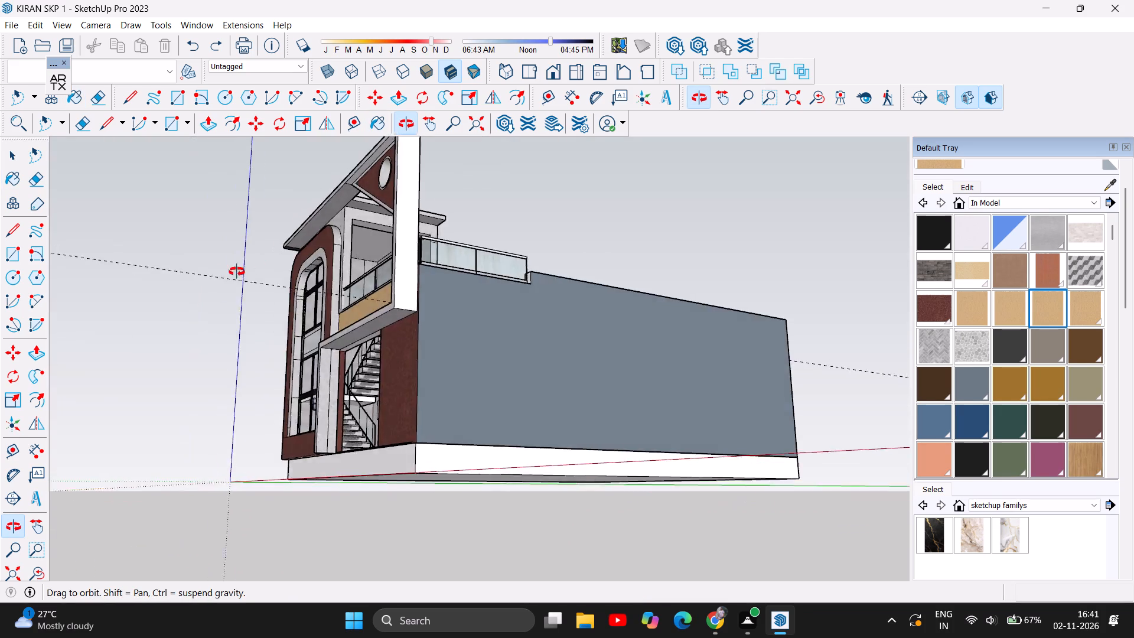
pyautogui.moveTo(237, 272); pyautogui.dragTo(324, 387)
pyautogui.doubleClick(324, 387)
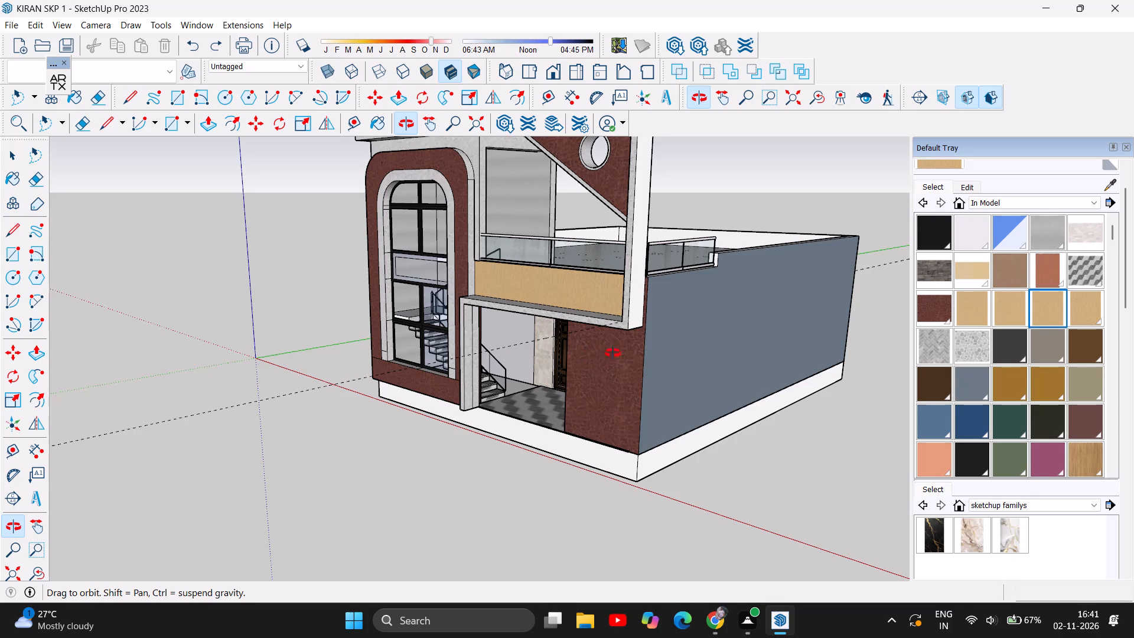
pyautogui.click(1050, 310)
pyautogui.click(732, 351)
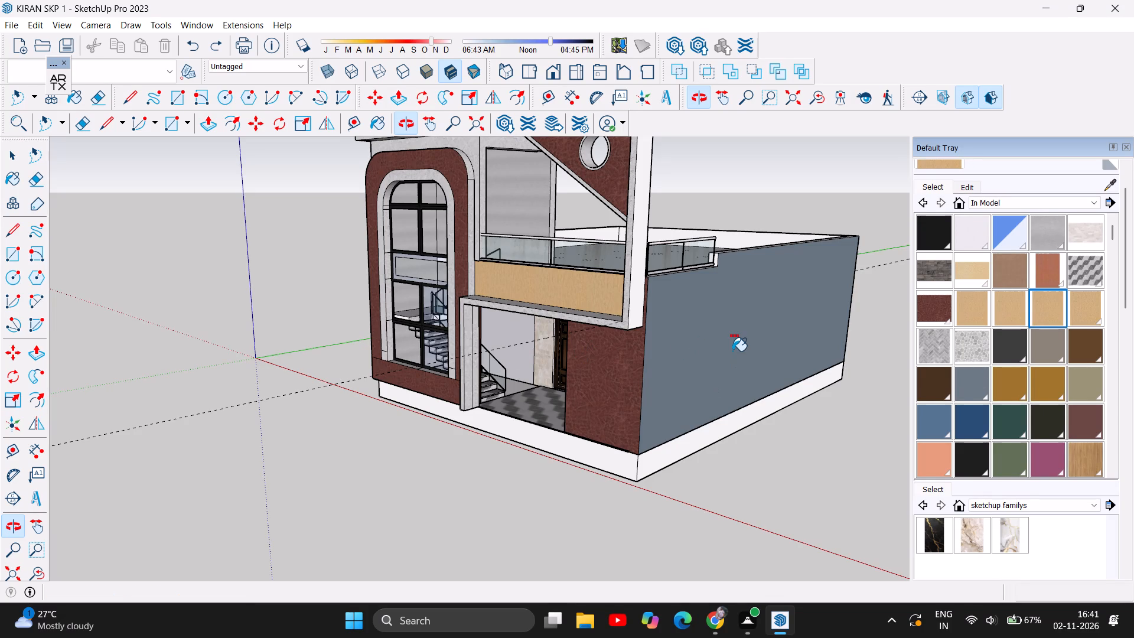
pyautogui.click(732, 351)
pyautogui.click(745, 297)
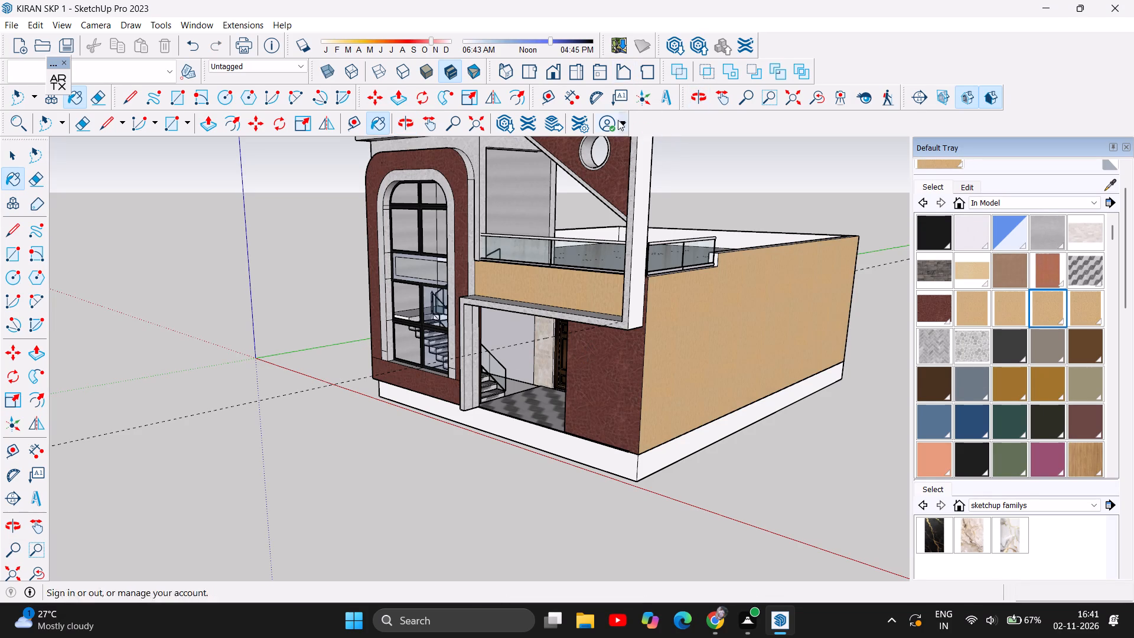
# Repaint the dark red ground-floor accent wall beside the entrance with the tan wood-grain material.
pyautogui.click(402, 115)
pyautogui.moveTo(203, 327); pyautogui.dragTo(760, 263)
pyautogui.moveTo(418, 352); pyautogui.dragTo(107, 401)
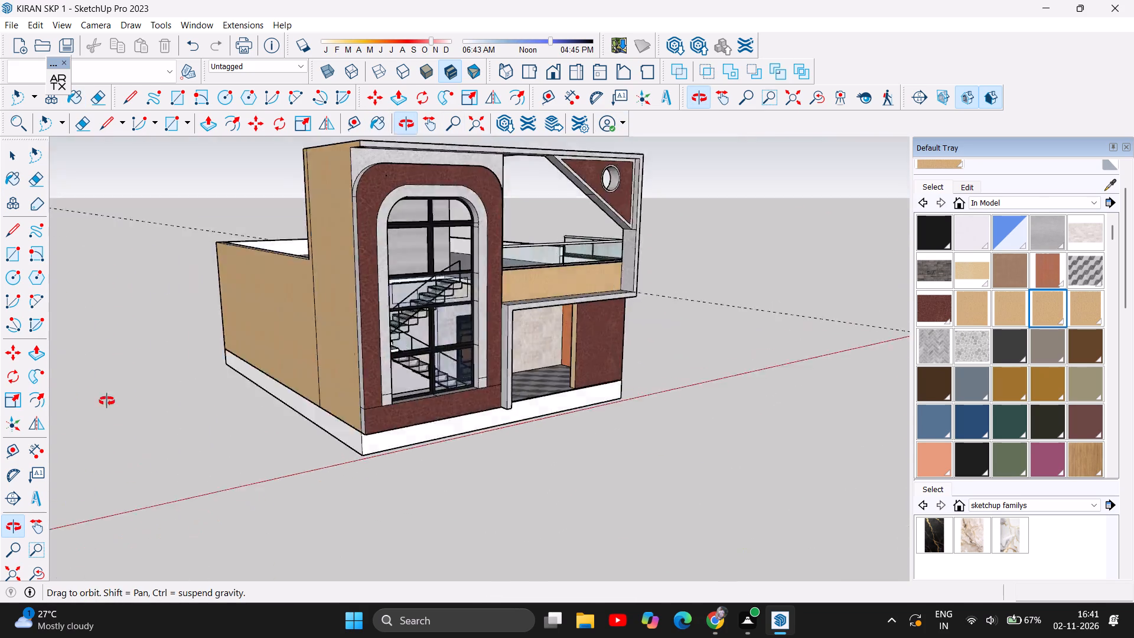
pyautogui.moveTo(107, 401); pyautogui.dragTo(68, 383)
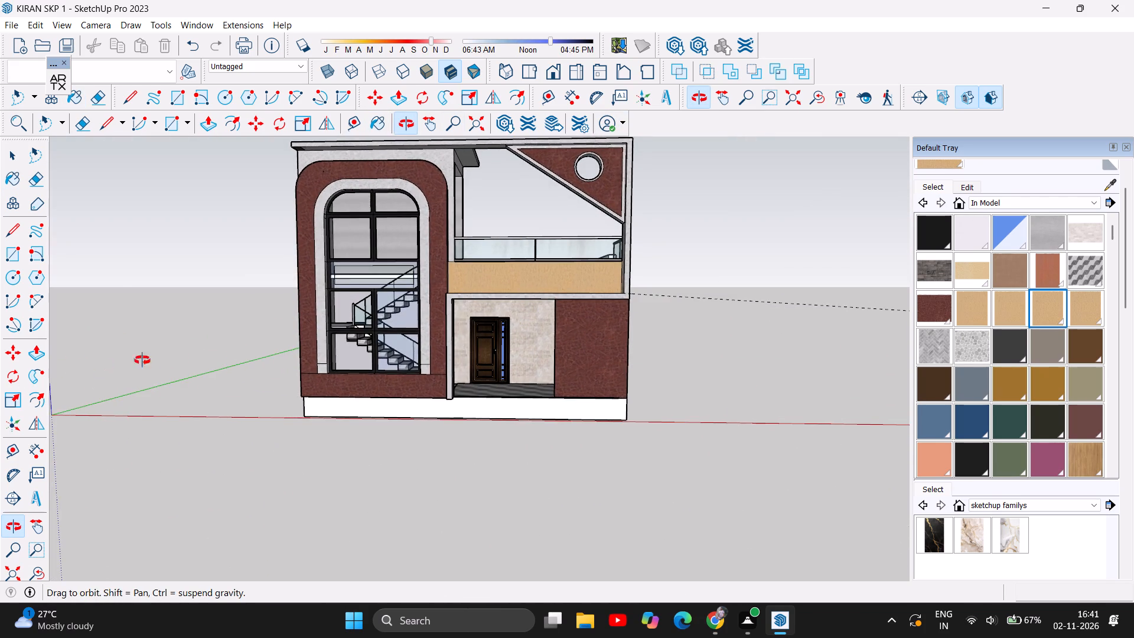
pyautogui.scroll(-3, 410, 444)
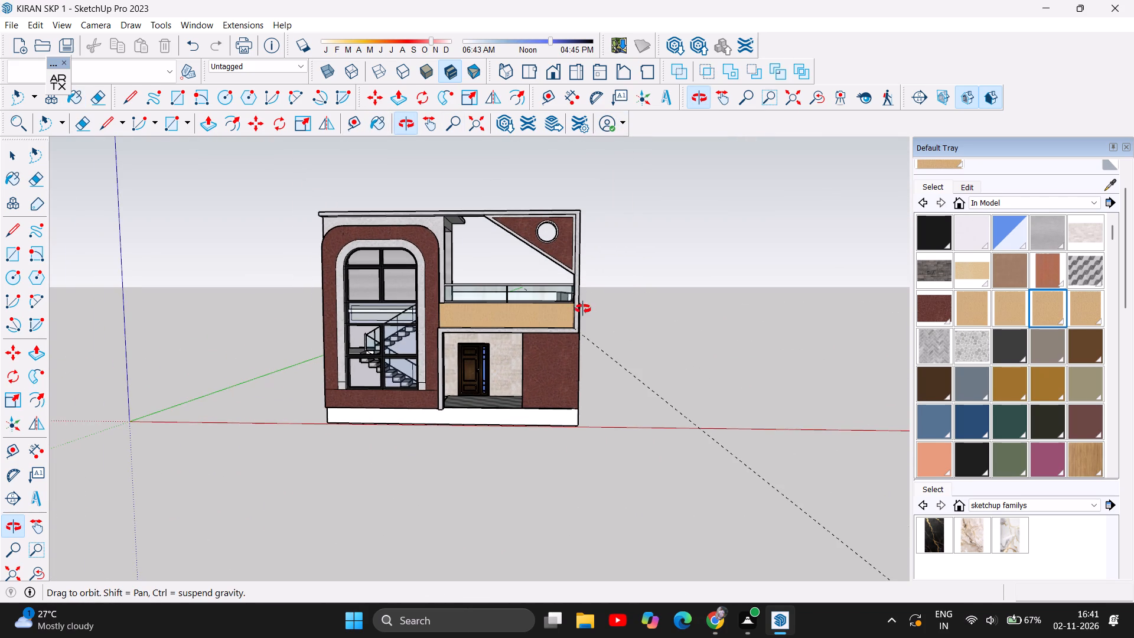
pyautogui.scroll(4, 578, 307)
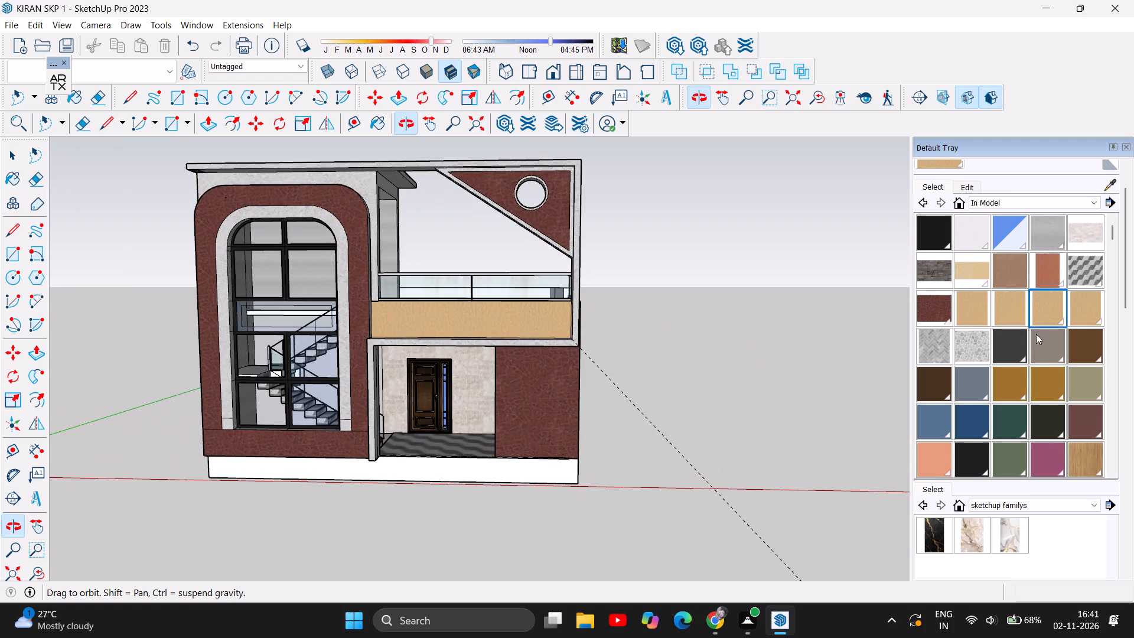
pyautogui.click(1051, 307)
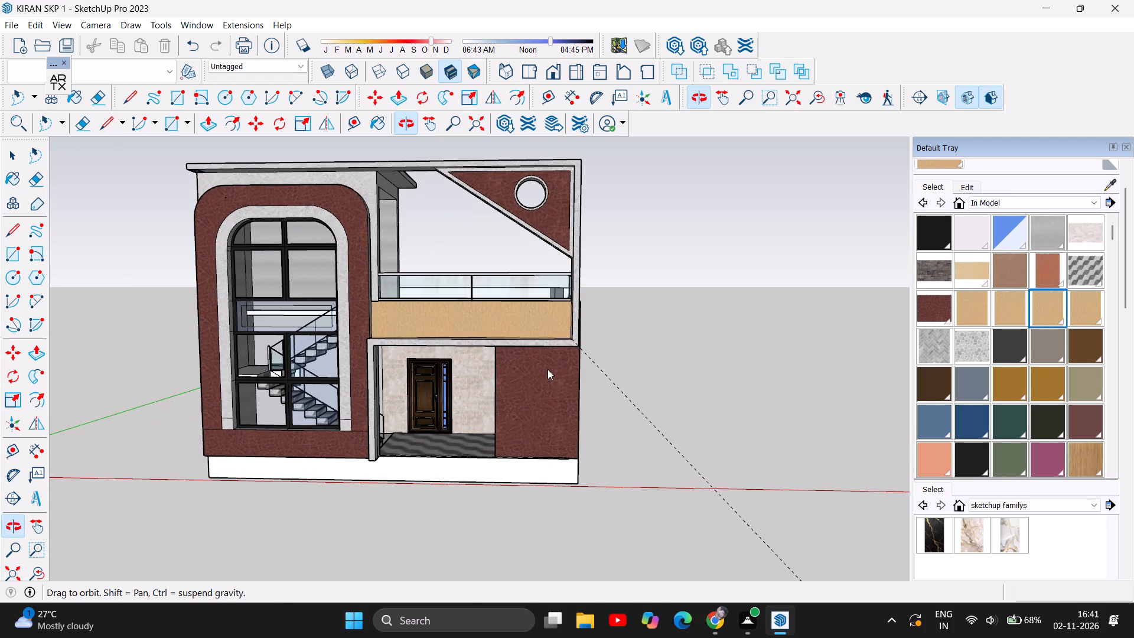
pyautogui.click(546, 375)
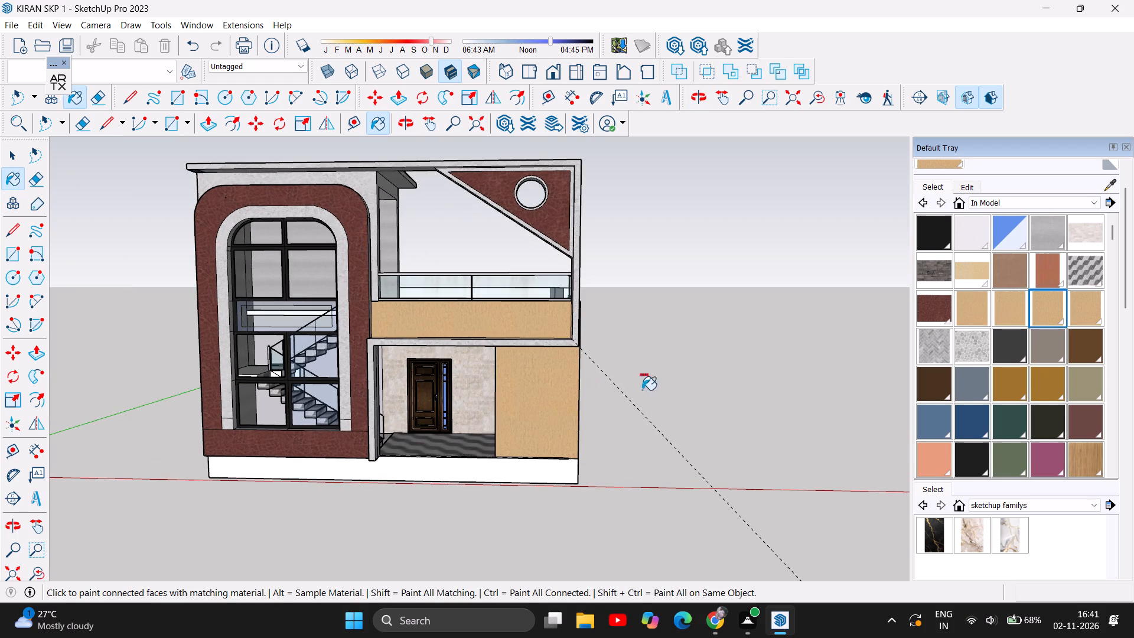
# Examine the whole front elevation with the tan accent wall from near and far.
pyautogui.scroll(-5, 651, 390)
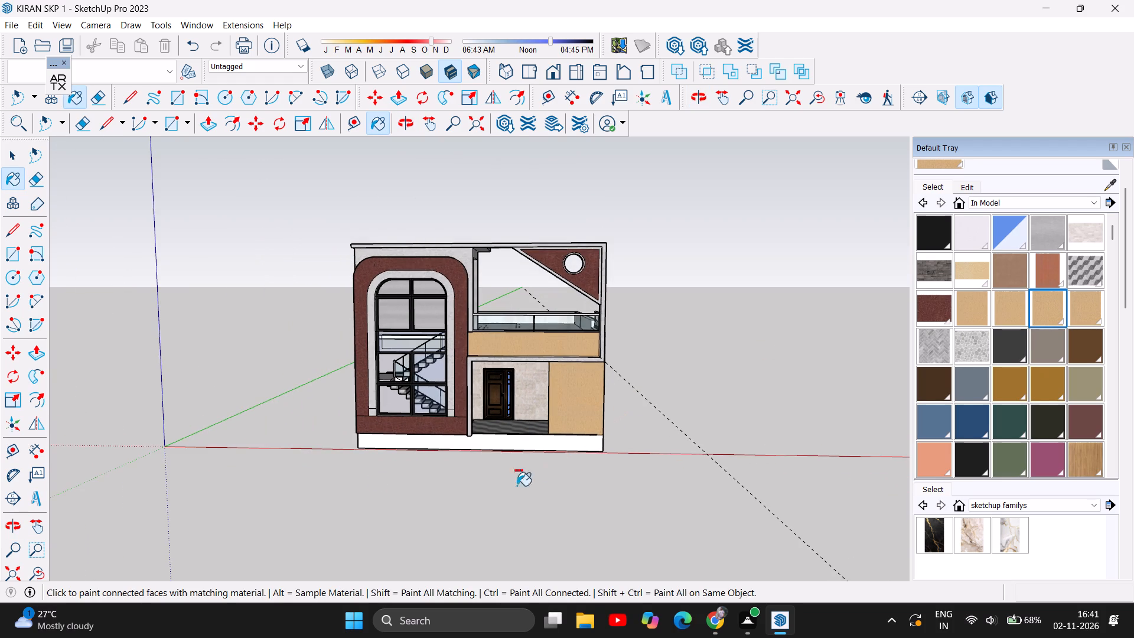
pyautogui.scroll(6, 367, 487)
pyautogui.scroll(-2, 161, 443)
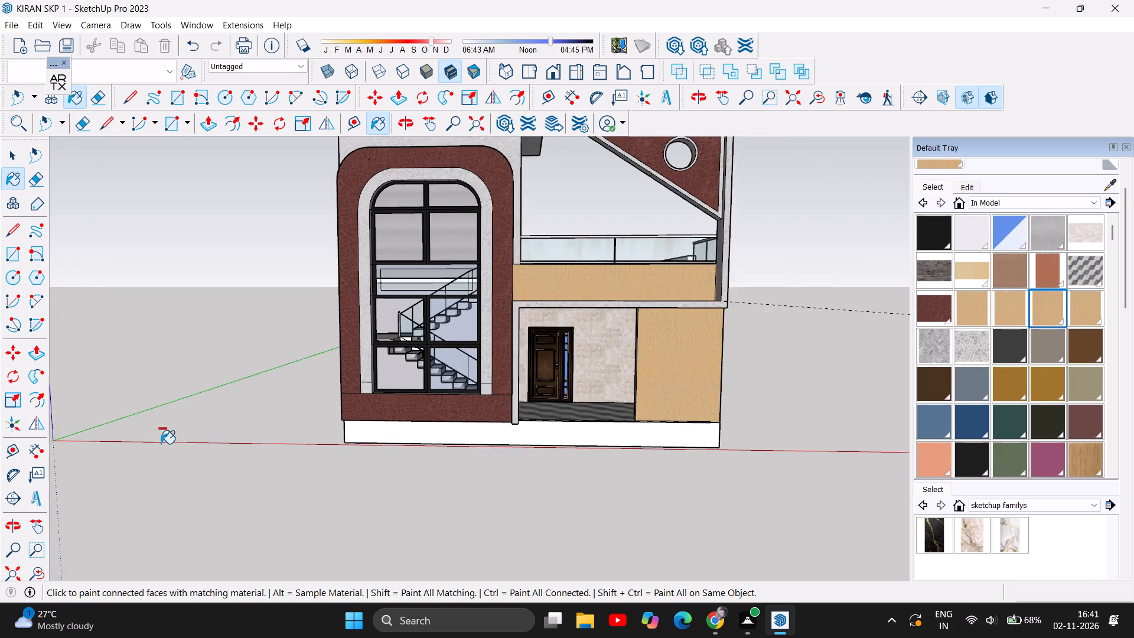
pyautogui.scroll(-3, 161, 444)
pyautogui.scroll(4, 582, 425)
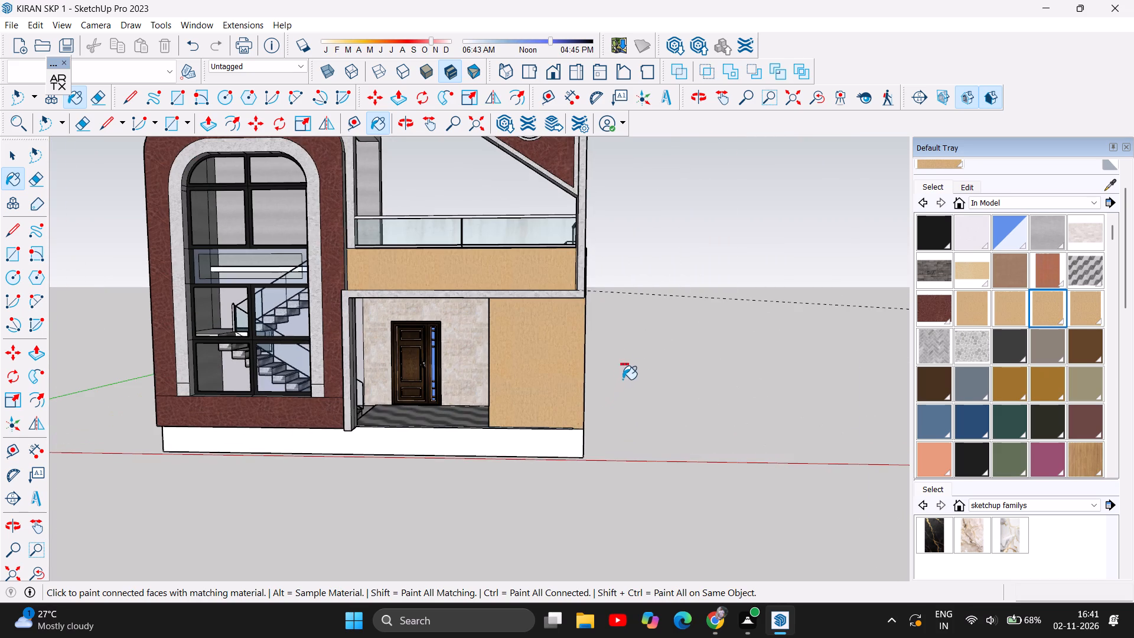
pyautogui.scroll(-4, 706, 476)
pyautogui.scroll(1, 513, 416)
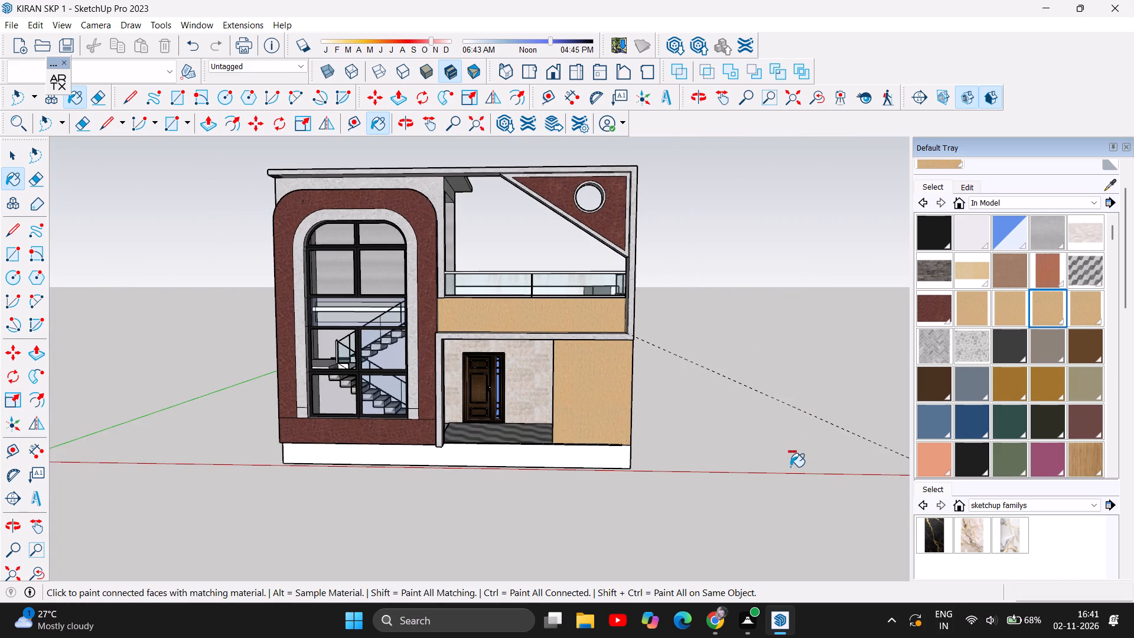
# Save the model.
pyautogui.hotkey('ctrl', 's')
# Examine the front elevation's material combination, from the full facade down to the entrance and accent wall.
pyautogui.click(415, 118)
pyautogui.moveTo(565, 225); pyautogui.dragTo(545, 237)
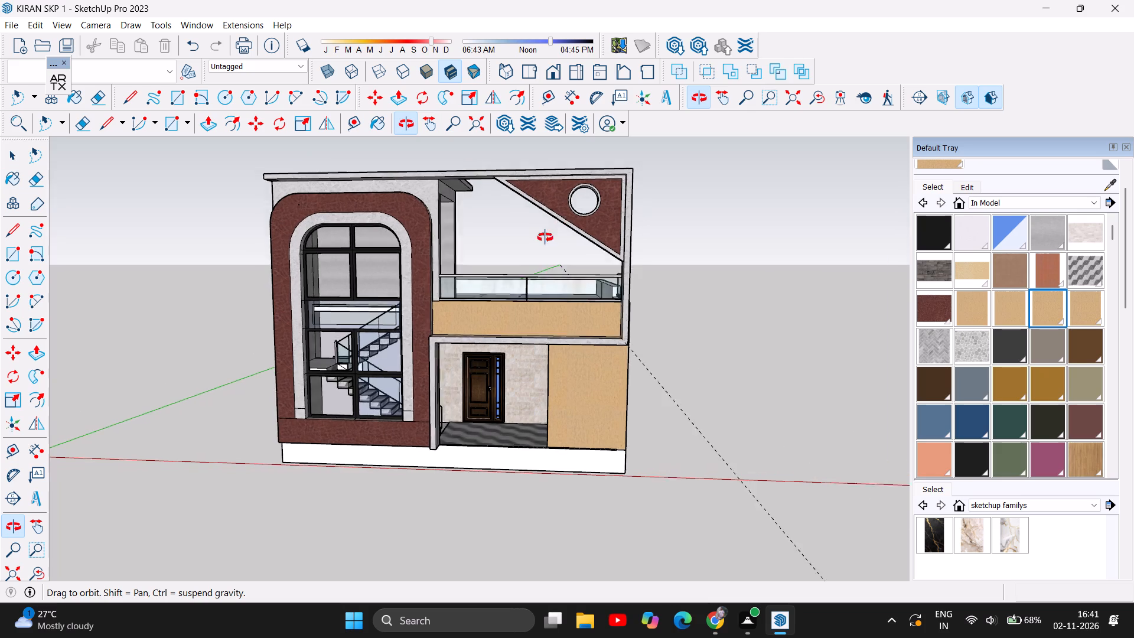
pyautogui.moveTo(545, 237); pyautogui.dragTo(588, 226)
pyautogui.scroll(1, 573, 295)
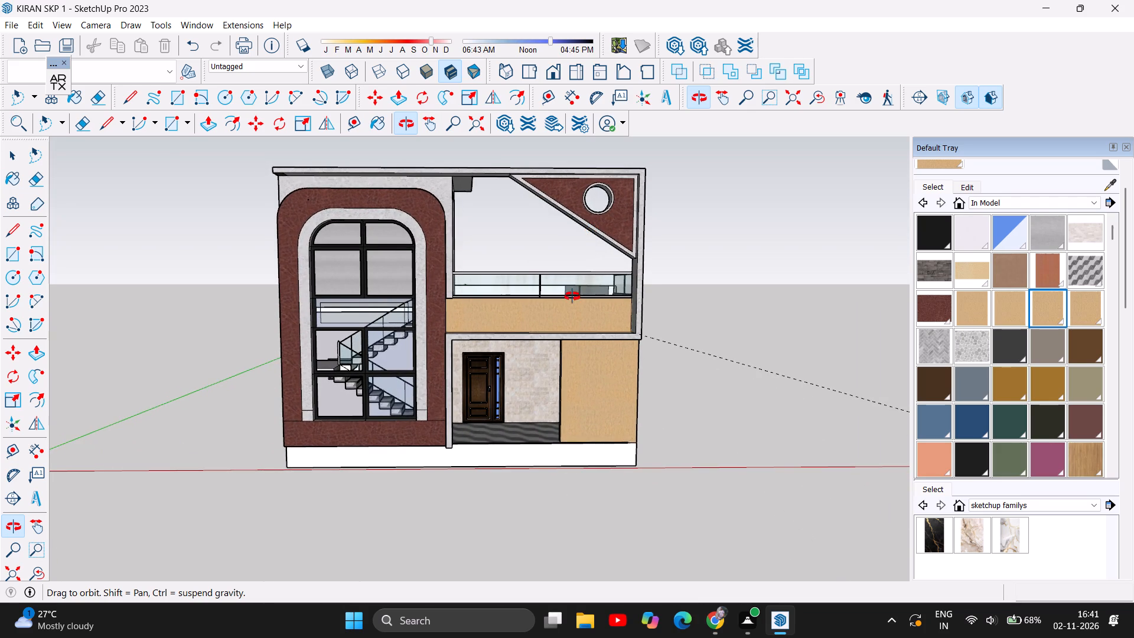
pyautogui.scroll(-1, 517, 307)
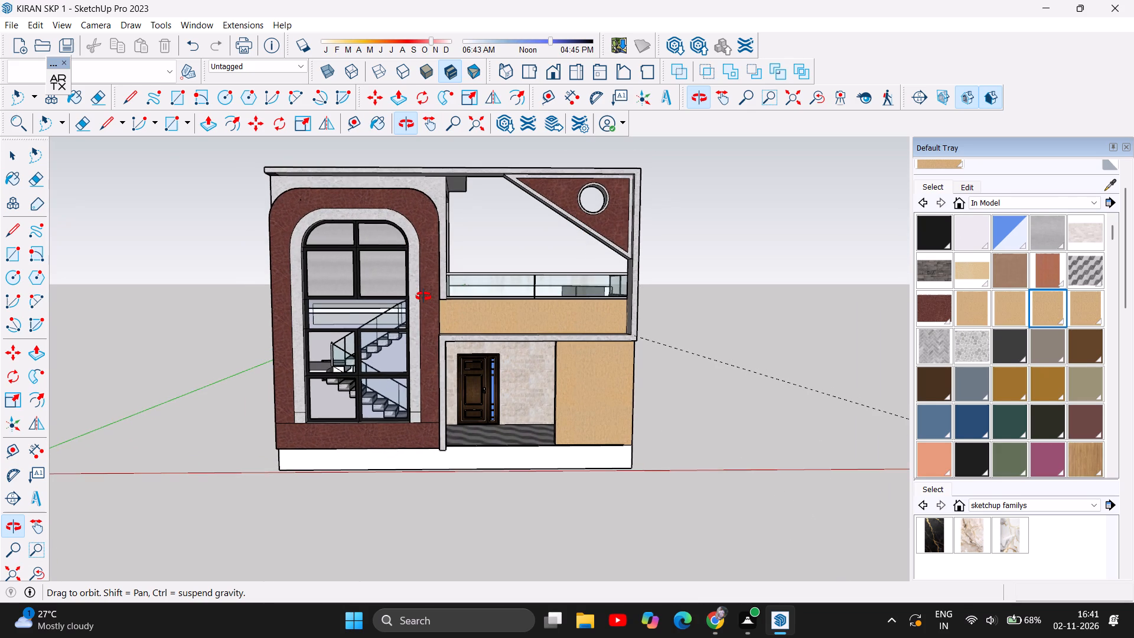
pyautogui.scroll(-1, 684, 445)
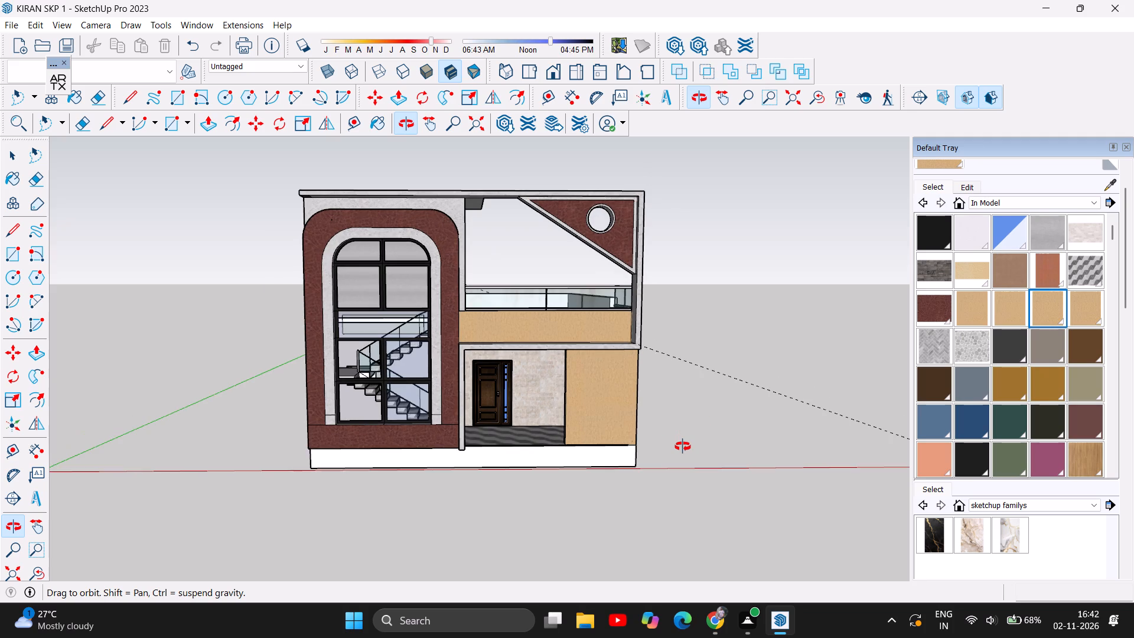
pyautogui.scroll(2, 695, 347)
pyautogui.scroll(2, 651, 377)
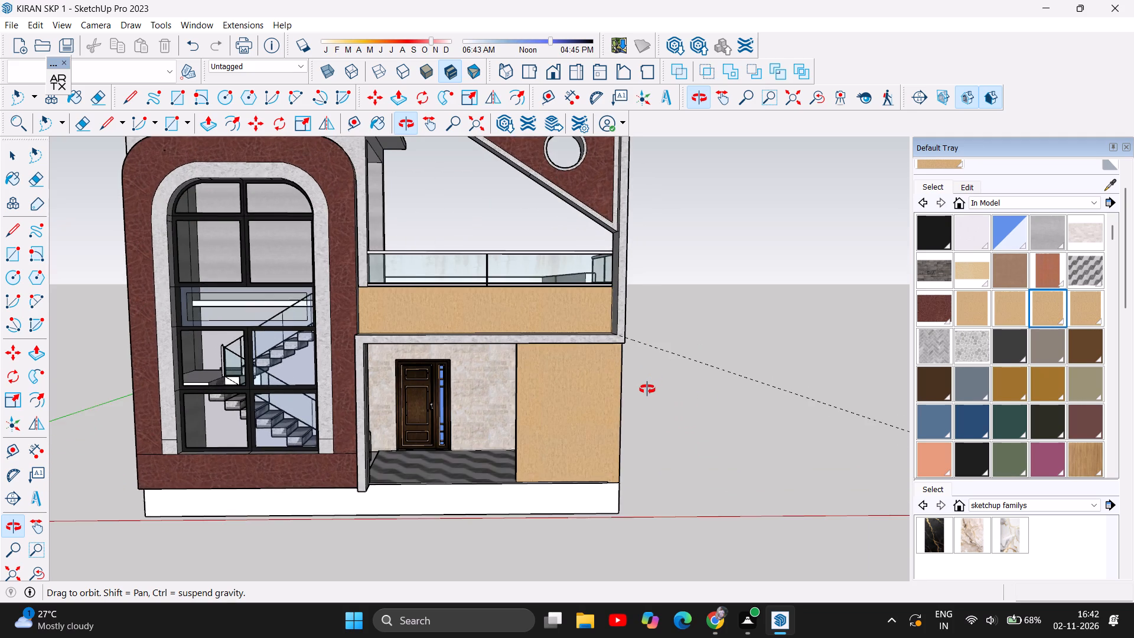
pyautogui.scroll(5, 647, 389)
# Push/Pull the outer side face of the front frame's pillar by about 2 3/4" at the side wall corner.
pyautogui.moveTo(607, 448); pyautogui.dragTo(594, 418)
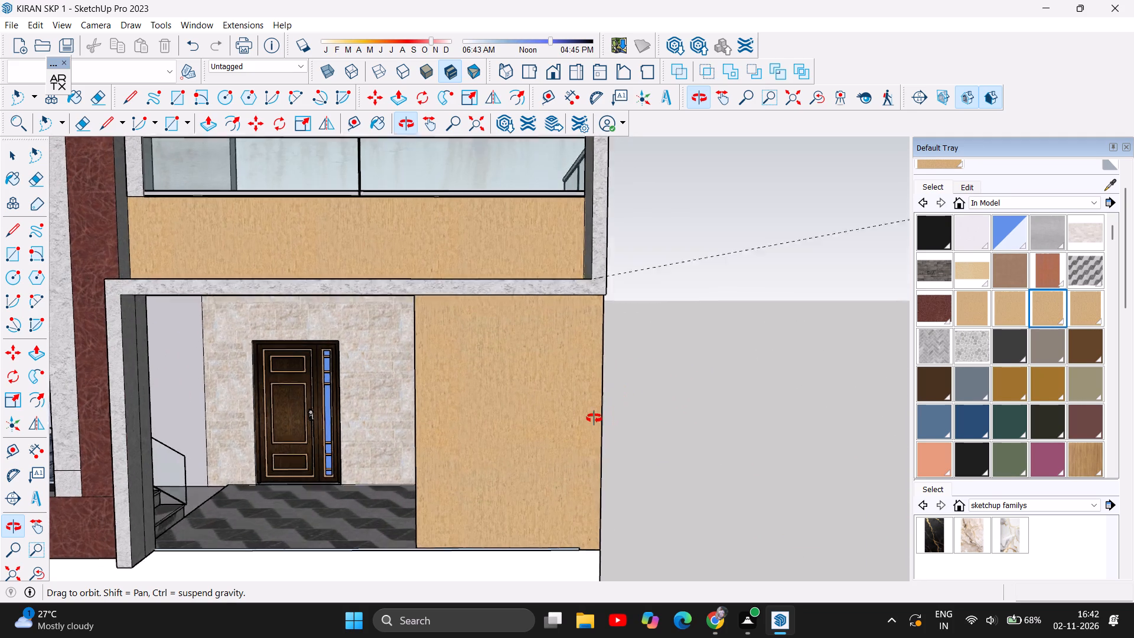
pyautogui.moveTo(594, 418); pyautogui.dragTo(607, 349)
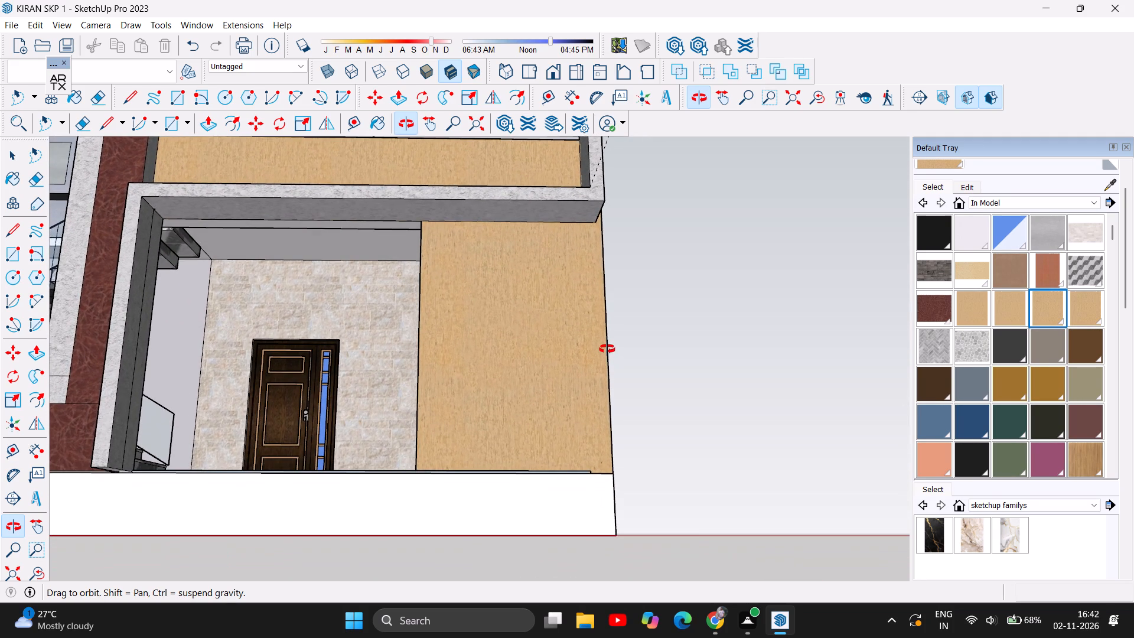
pyautogui.moveTo(607, 349); pyautogui.dragTo(436, 412)
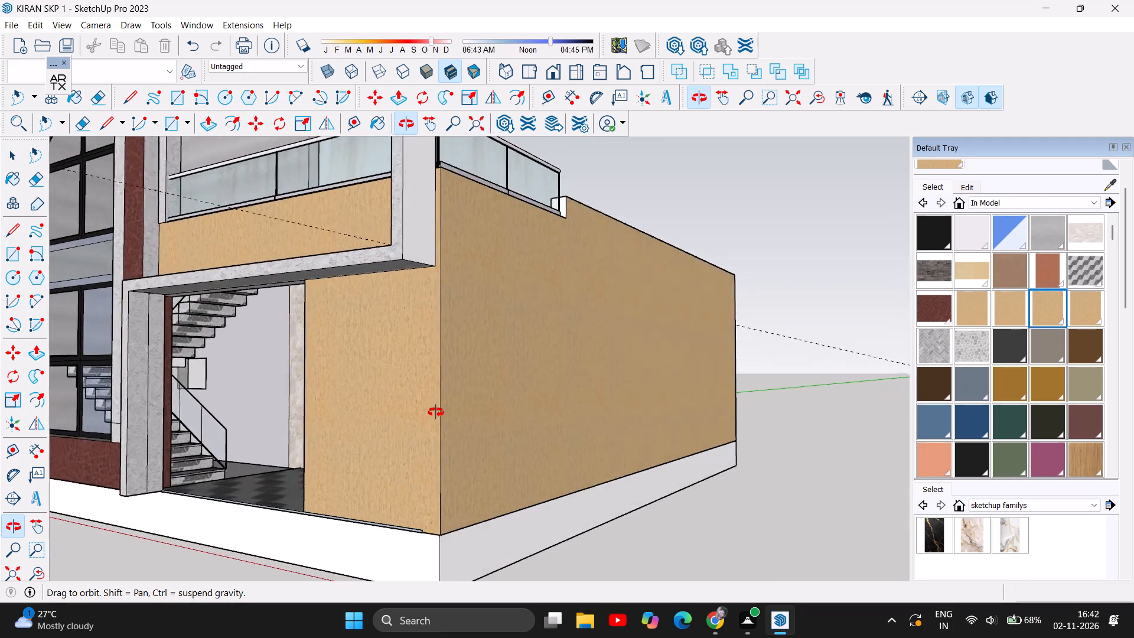
pyautogui.scroll(1, 517, 397)
pyautogui.scroll(-4, 522, 406)
pyautogui.moveTo(490, 200); pyautogui.dragTo(418, 286)
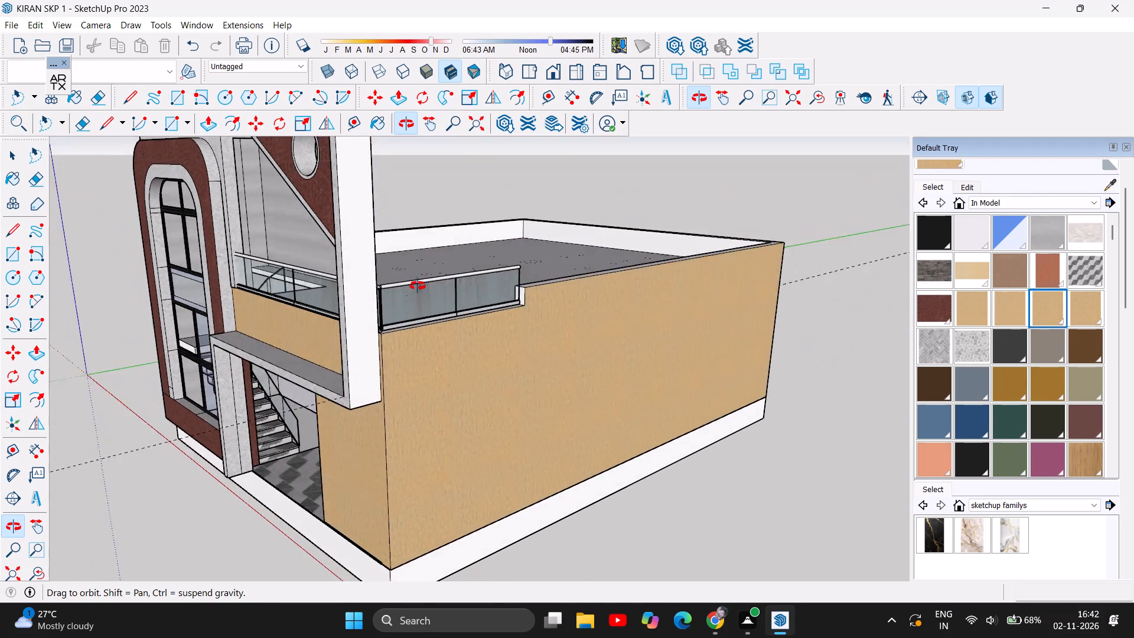
pyautogui.moveTo(418, 286); pyautogui.dragTo(447, 284)
pyautogui.scroll(2, 454, 395)
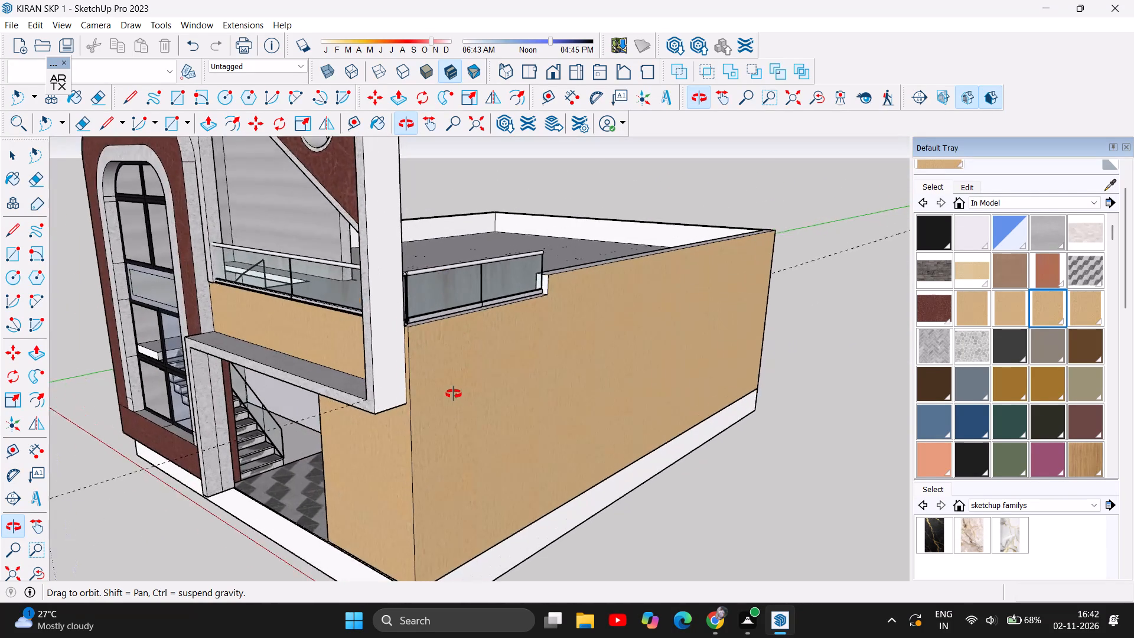
pyautogui.scroll(4, 454, 394)
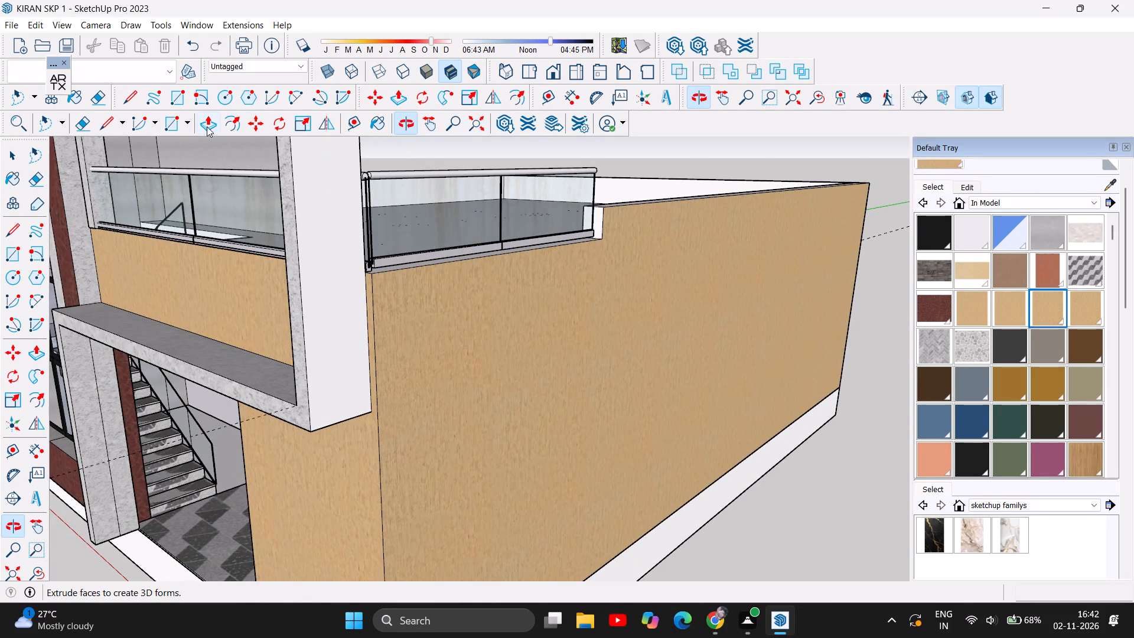
pyautogui.click(207, 126)
pyautogui.click(331, 279)
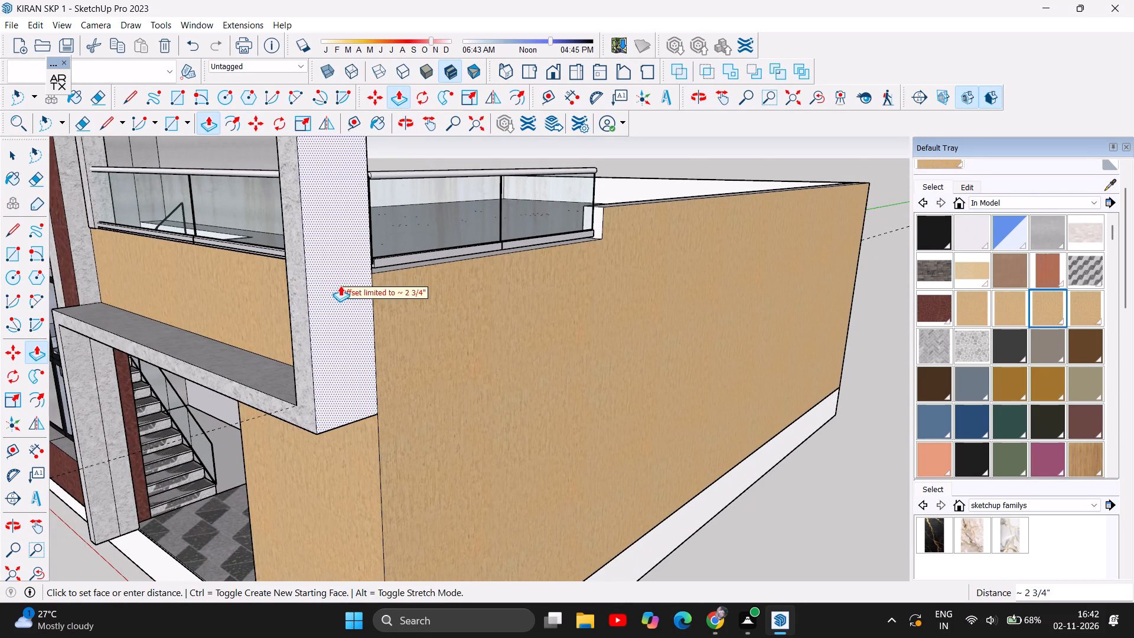
pyautogui.click(340, 285)
# Paint the unpainted outer side face of the front frame's pillar with the light grey stucco material from the model's materials.
pyautogui.scroll(-4, 881, 363)
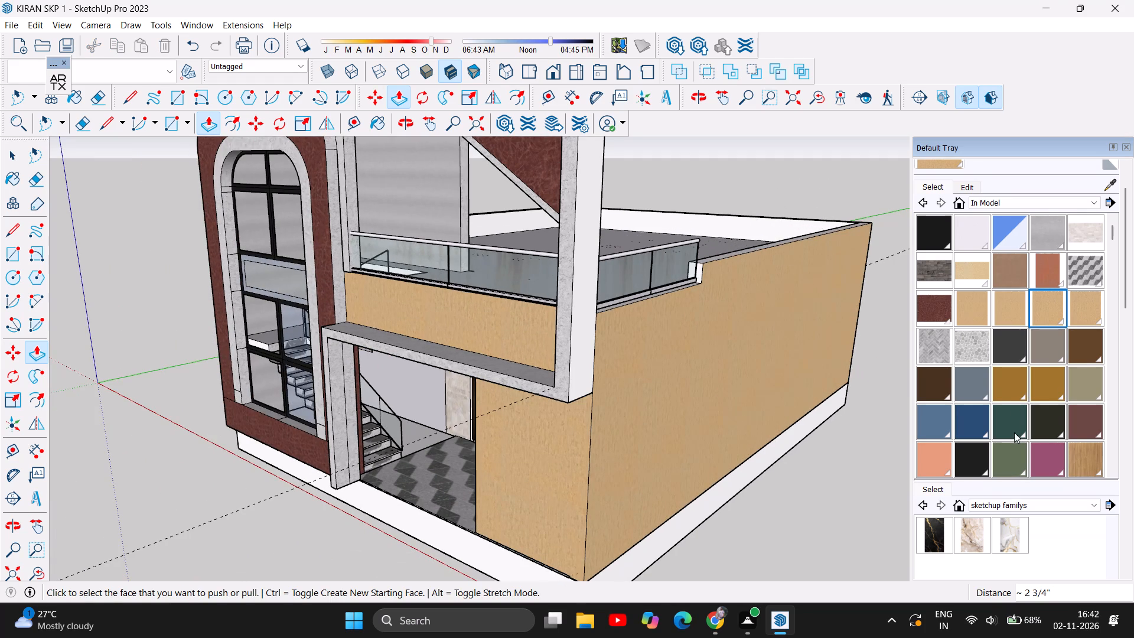
pyautogui.scroll(-3, 977, 366)
pyautogui.scroll(-8, 999, 420)
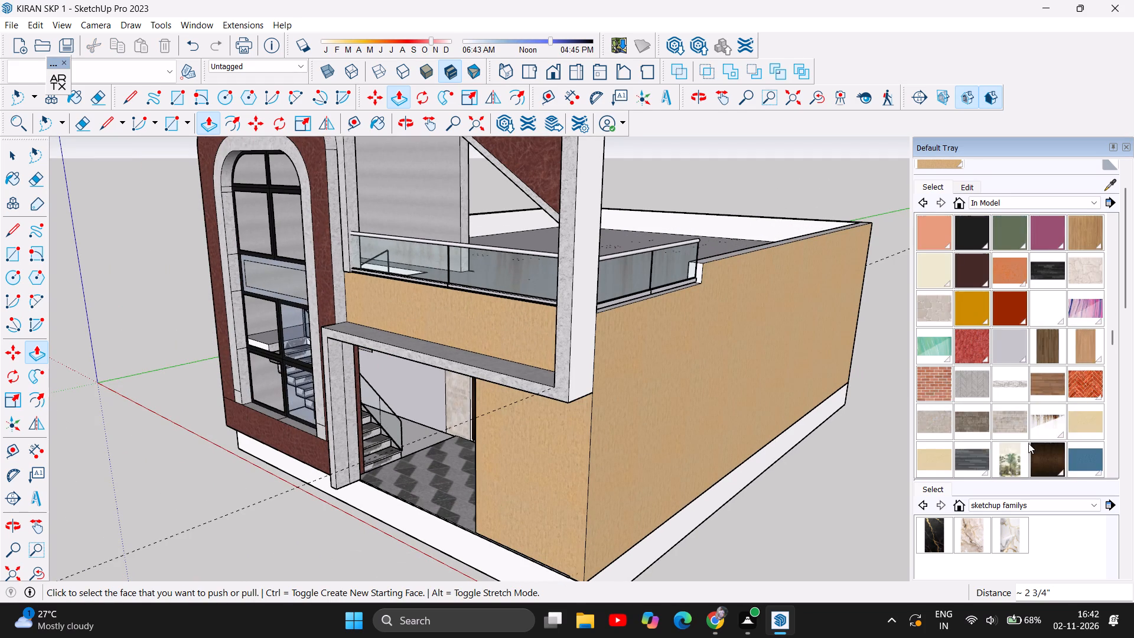
pyautogui.click(924, 339)
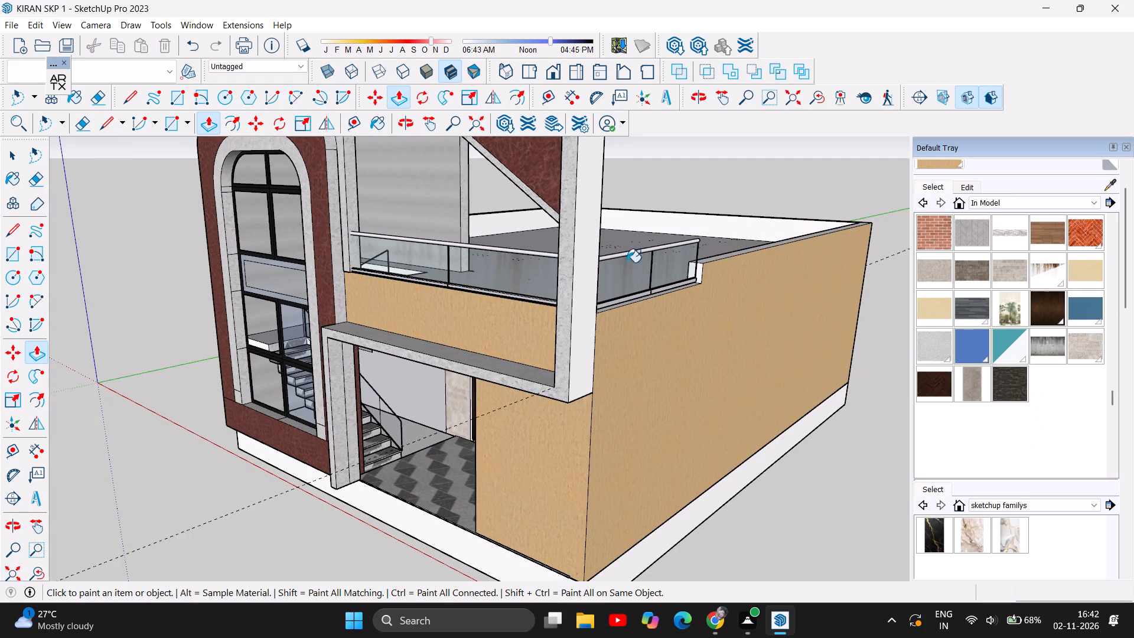
pyautogui.click(582, 233)
# Delete the leftover edges on top of the stair tower's roof slab, near the front frame and along the slab.
pyautogui.scroll(-4, 881, 500)
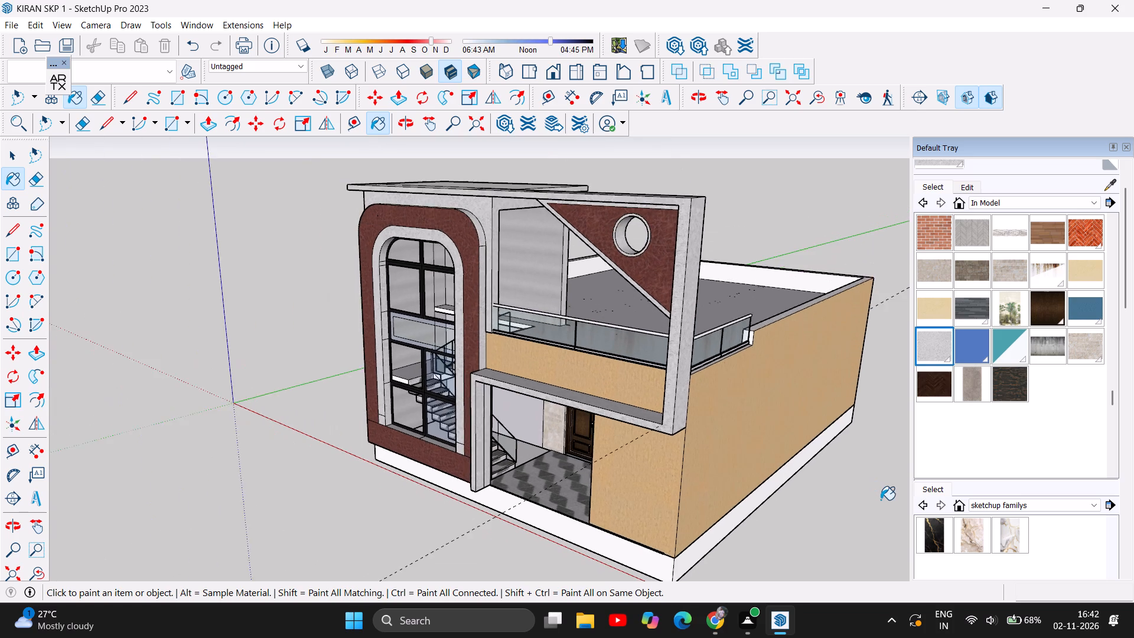
pyautogui.scroll(-1, 881, 500)
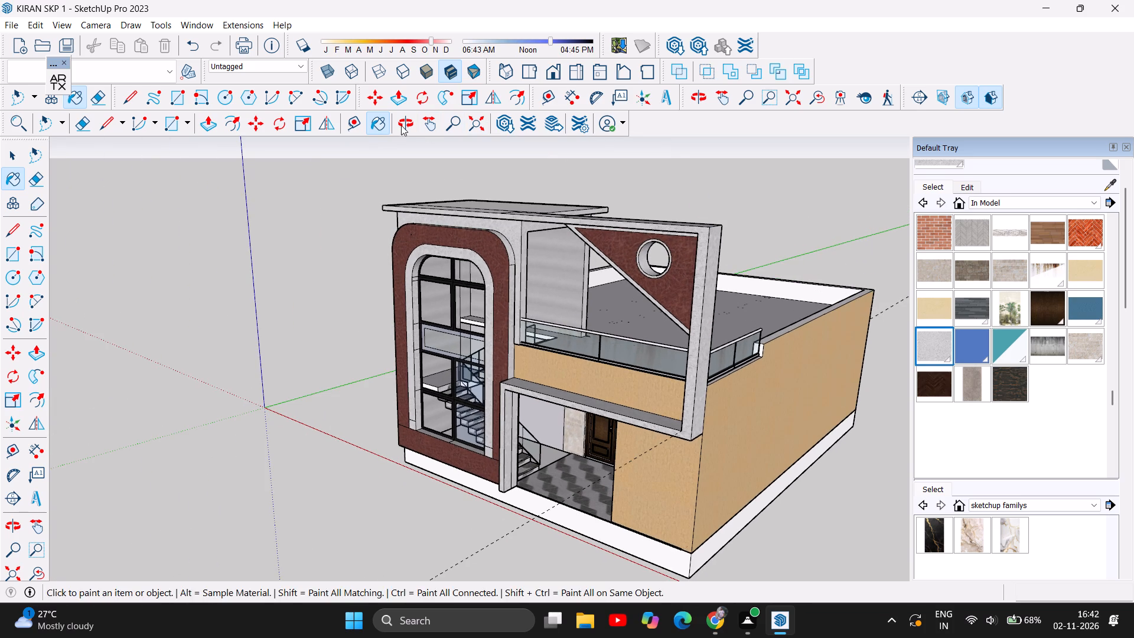
pyautogui.click(402, 123)
pyautogui.moveTo(526, 289); pyautogui.dragTo(344, 487)
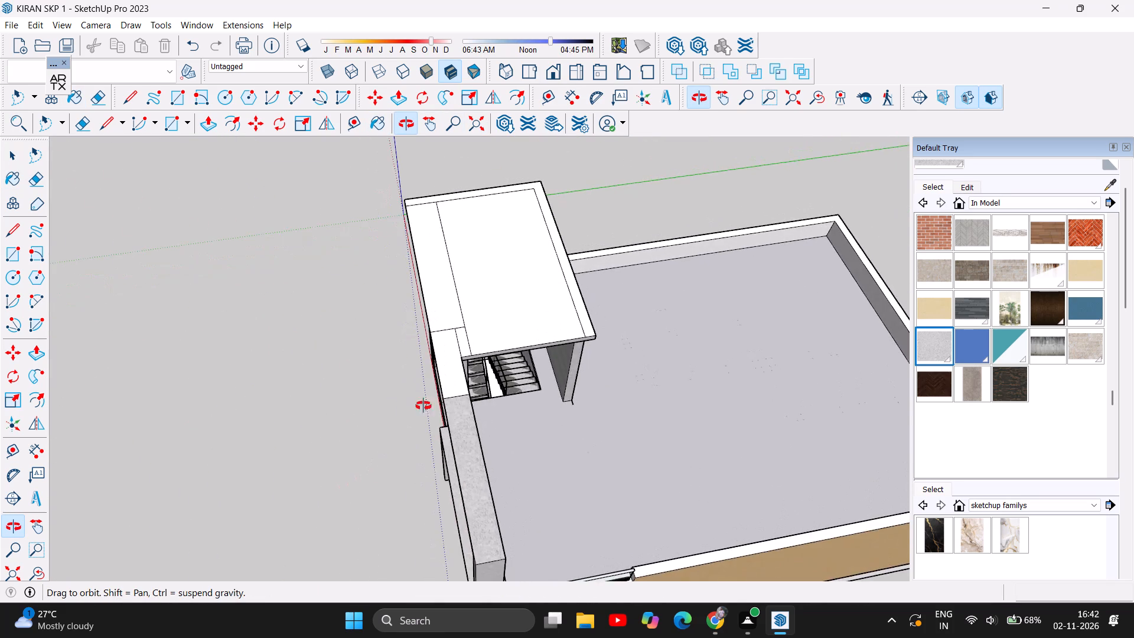
pyautogui.scroll(4, 459, 363)
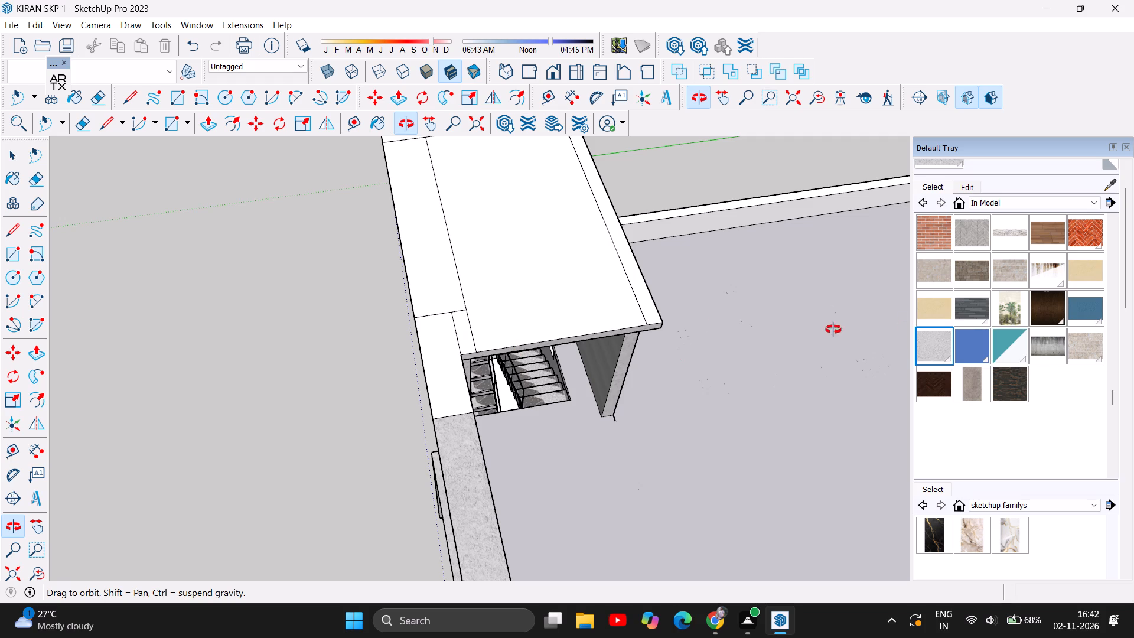
pyautogui.click(12, 155)
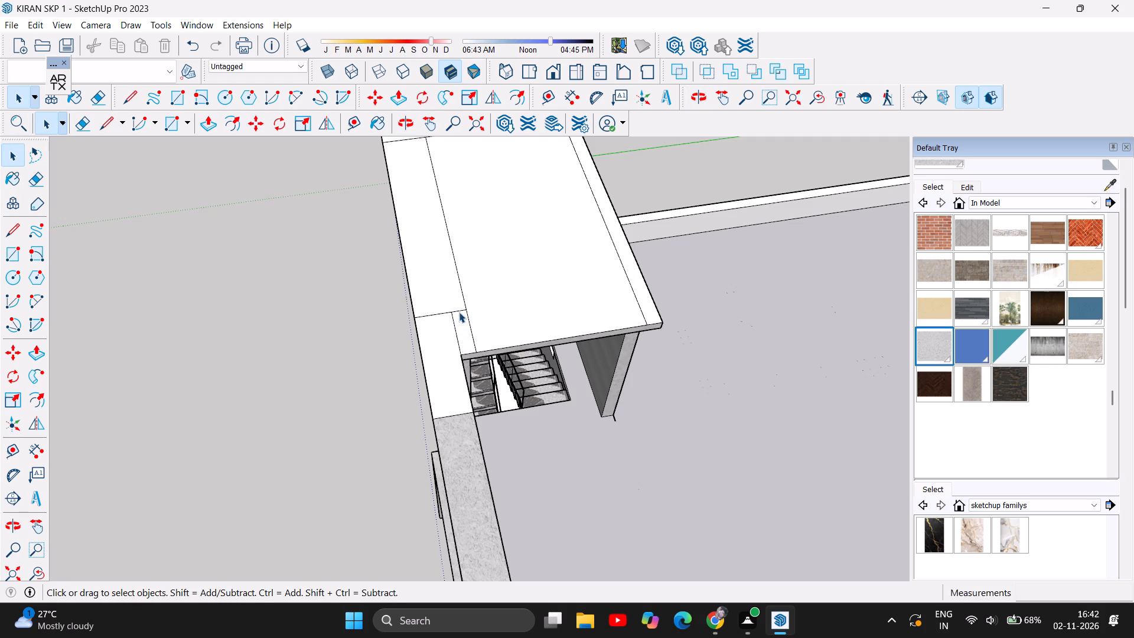
pyautogui.click(460, 310)
pyautogui.press('Delete')
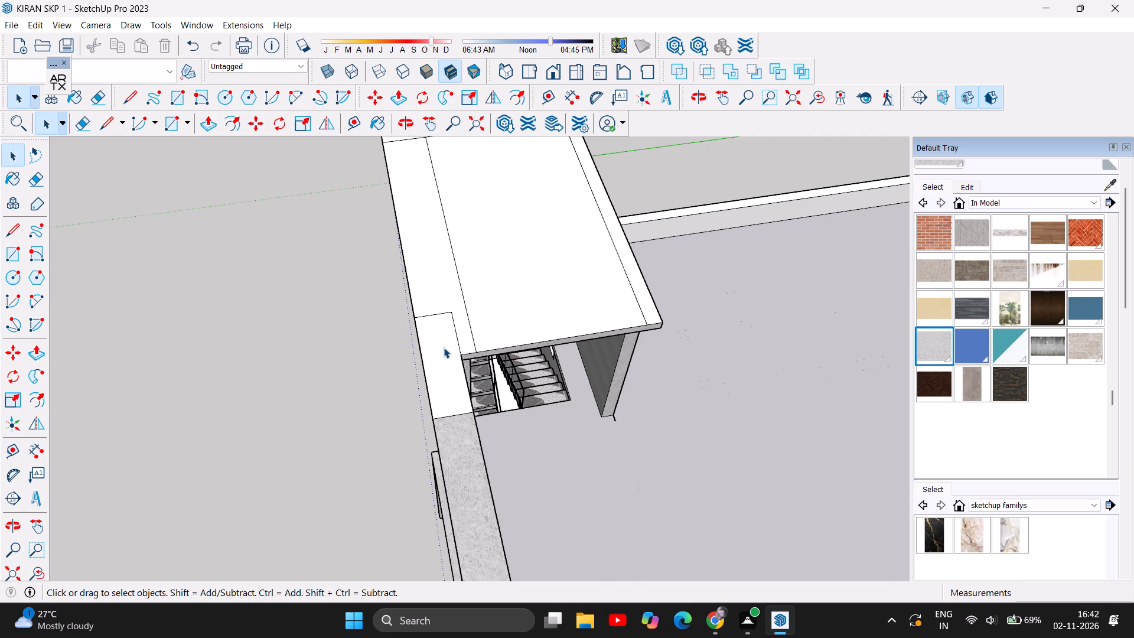
pyautogui.scroll(-4, 444, 347)
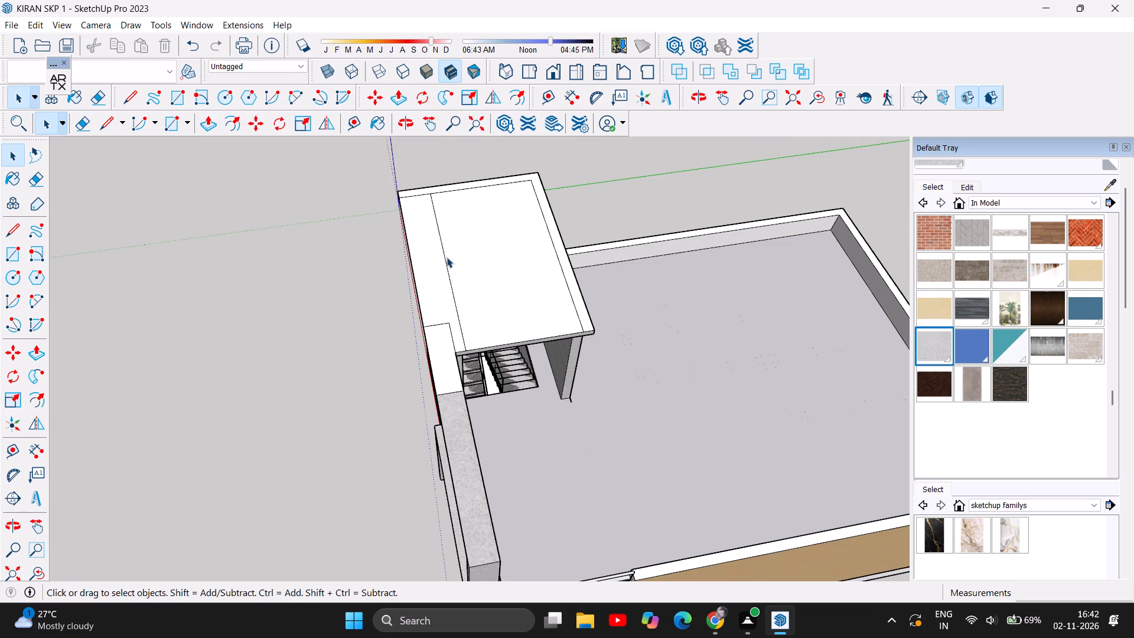
pyautogui.click(447, 262)
pyautogui.press('Delete')
pyautogui.click(451, 332)
pyautogui.press('Delete')
pyautogui.click(439, 324)
pyautogui.press('Delete')
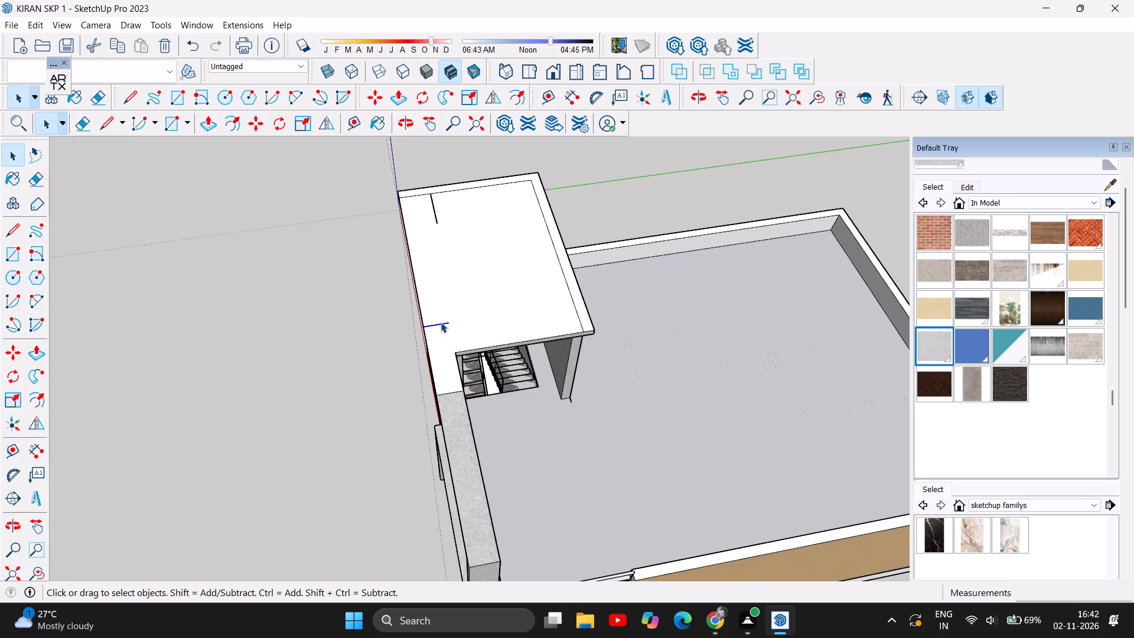
pyautogui.click(434, 206)
pyautogui.press('Delete')
# Place guides 6" in from the stair tower roof's edge above the stair opening and from its front edge.
pyautogui.scroll(6, 582, 331)
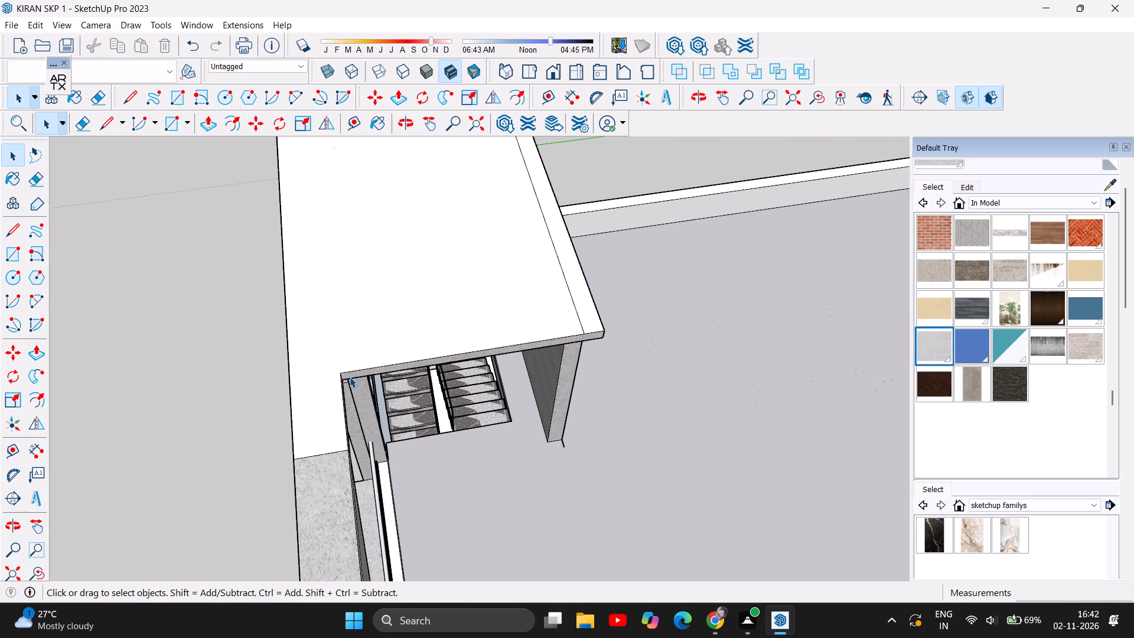
pyautogui.press('t')
pyautogui.click(410, 361)
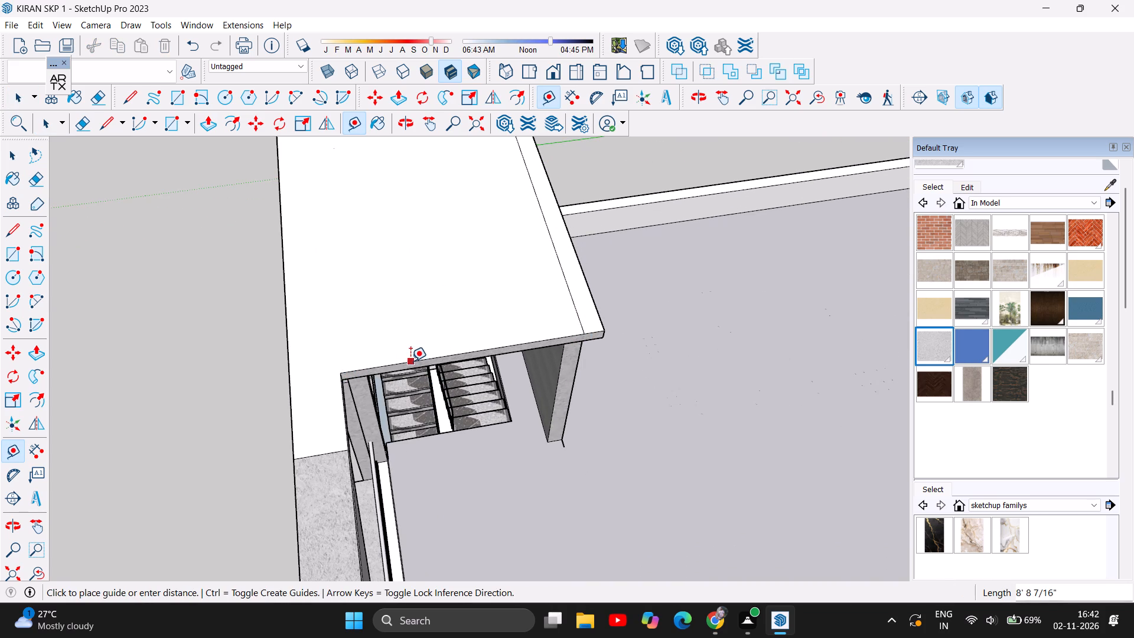
pyautogui.press('6')
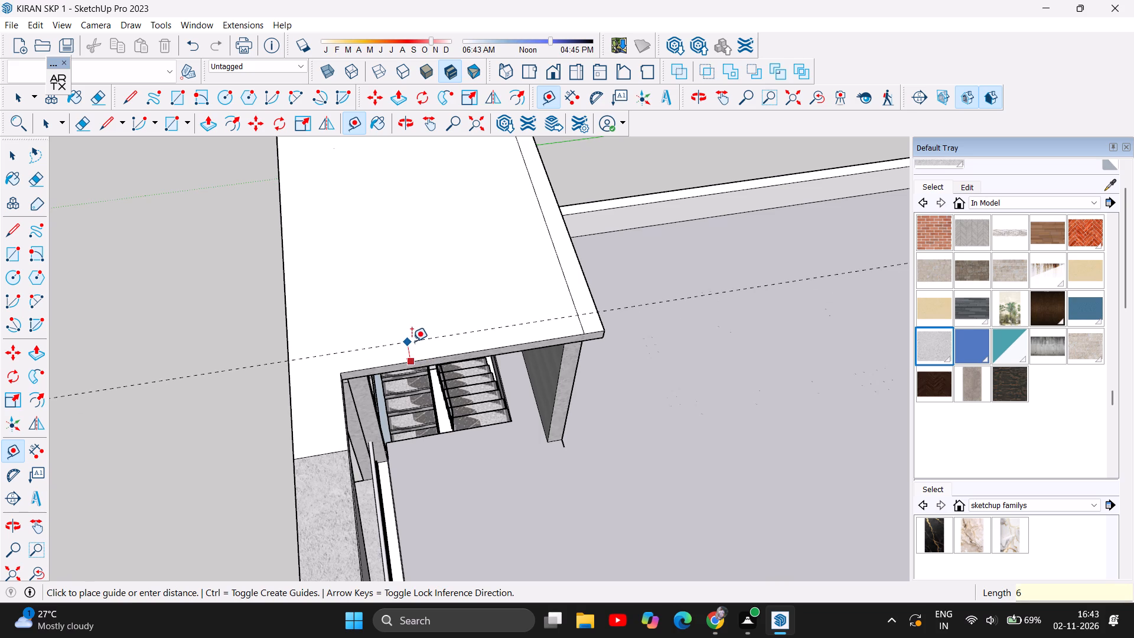
pyautogui.press('Return')
pyautogui.scroll(-1, 535, 393)
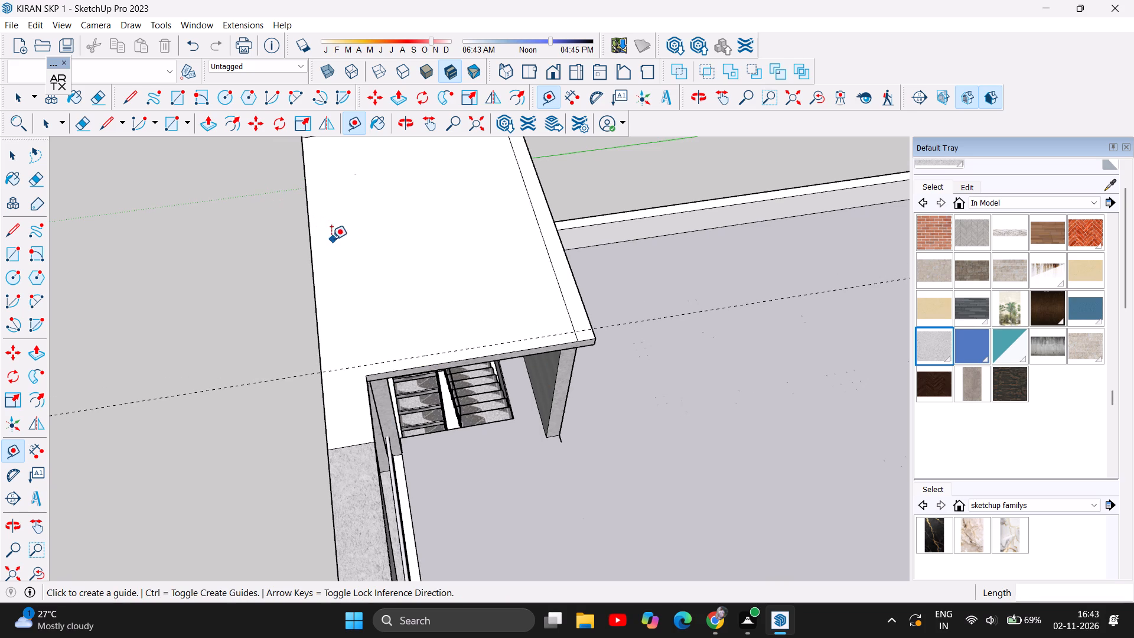
pyautogui.click(313, 245)
pyautogui.press('6')
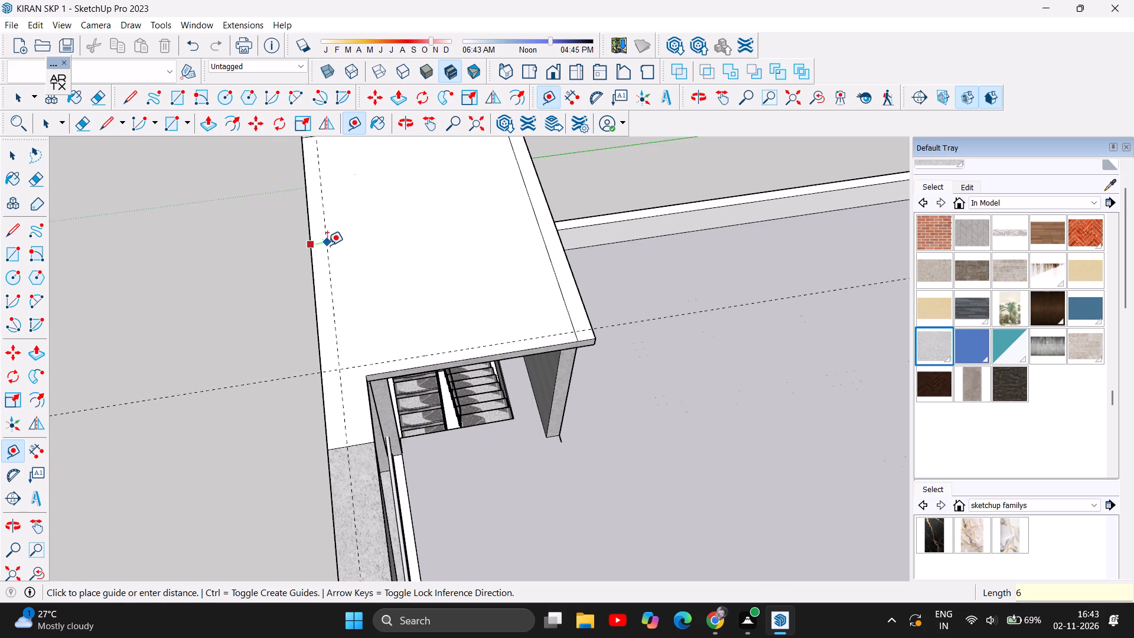
pyautogui.press('Return')
pyautogui.scroll(-4, 429, 351)
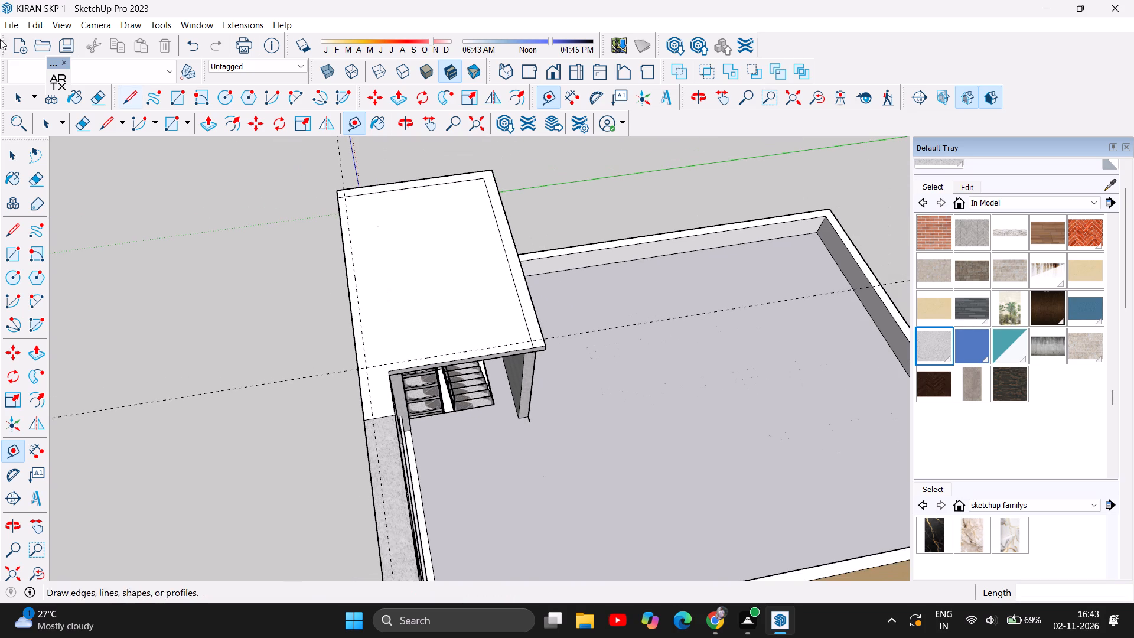
# Draw lines along the two guides to complete the inner border outline on the stair tower's roof.
pyautogui.click(138, 93)
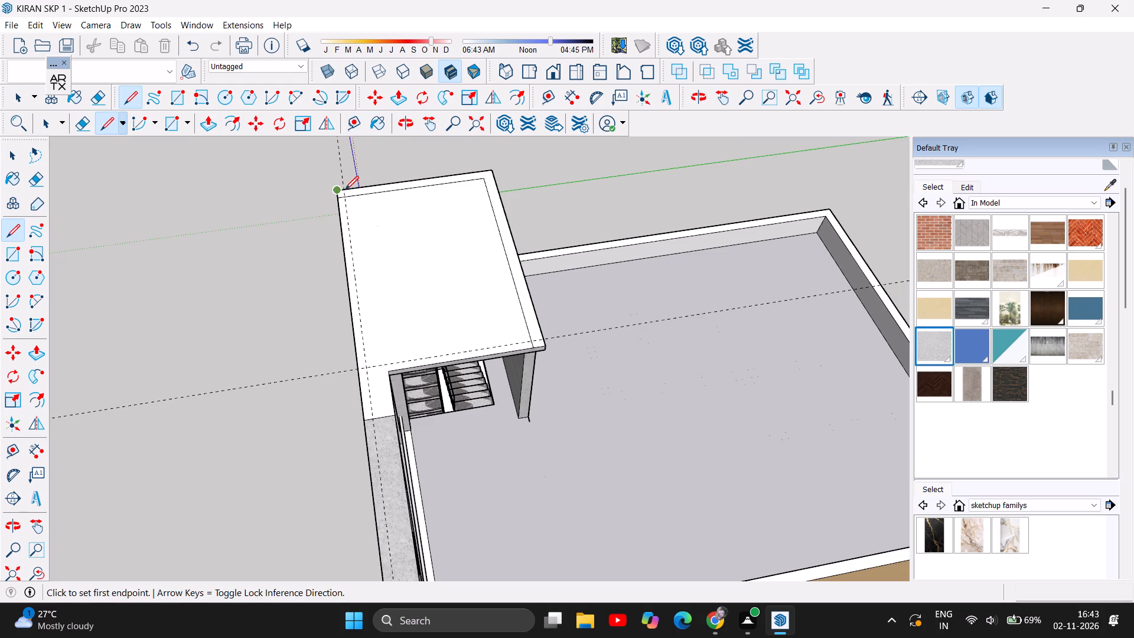
pyautogui.click(347, 200)
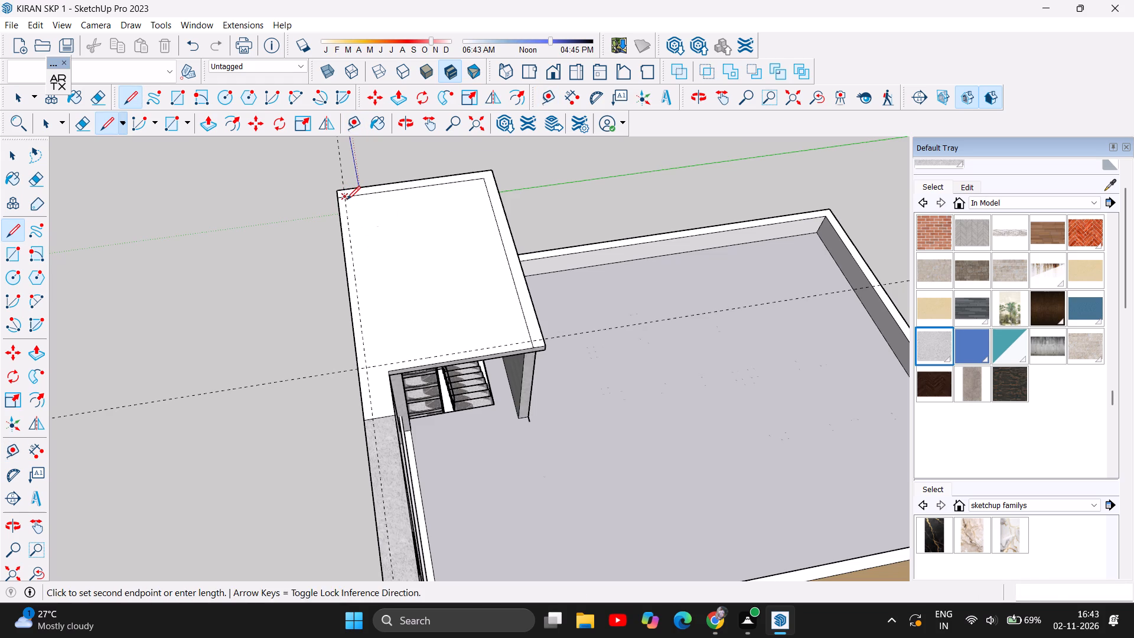
pyautogui.click(367, 369)
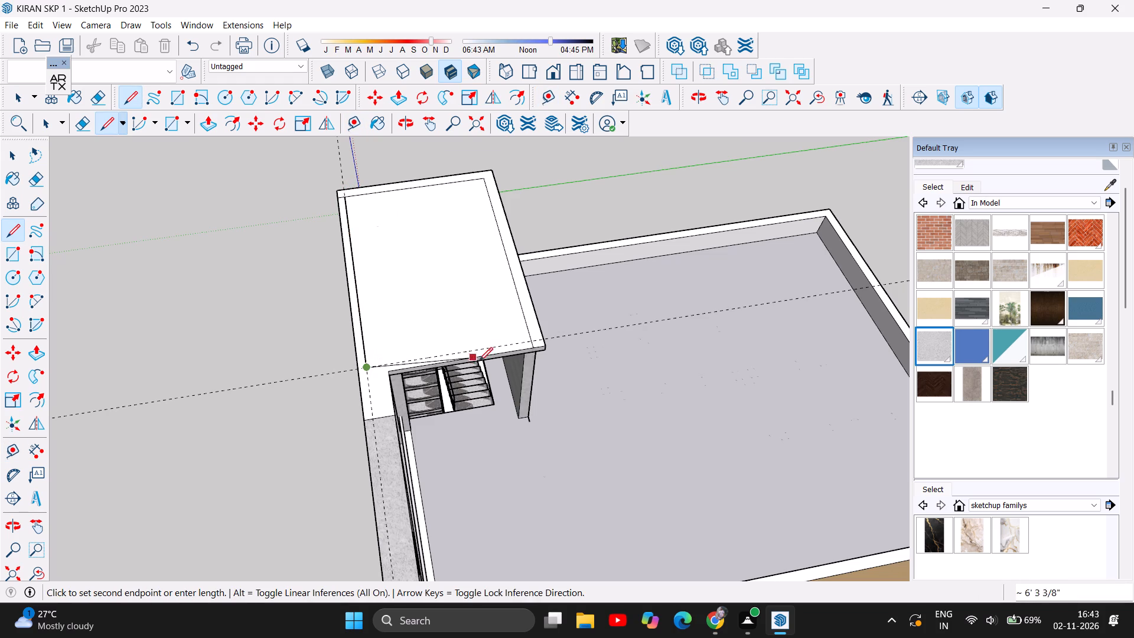
pyautogui.click(531, 338)
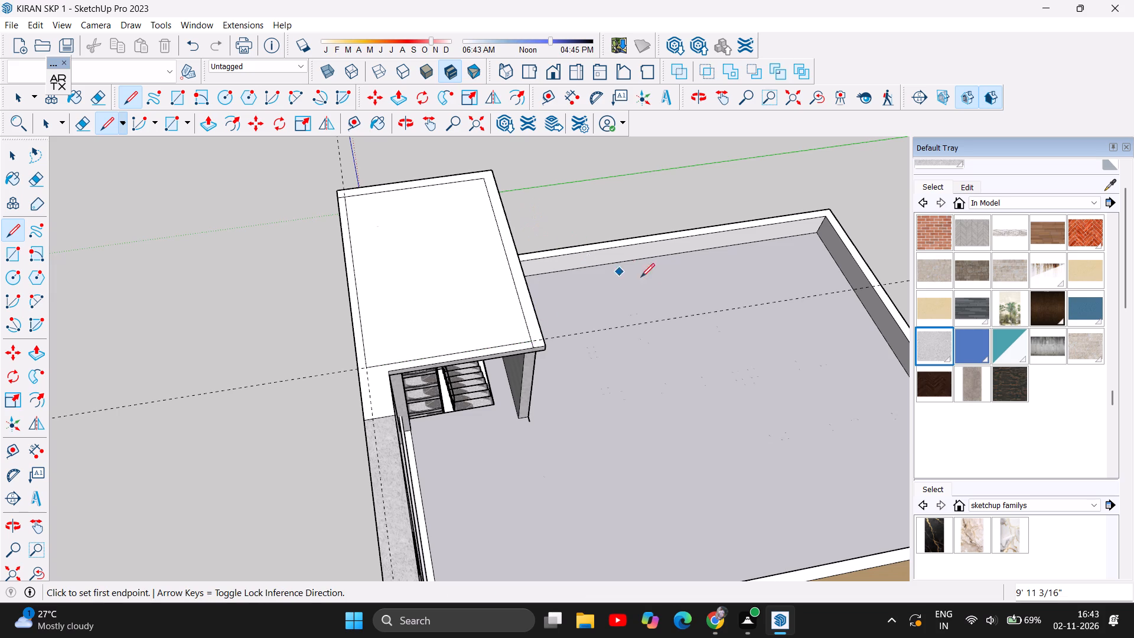
# Separate the roof slab from the front frame's top with a line about 1' 8 3/4" long, and paint the frame piece light grey stucco.
pyautogui.scroll(1, 404, 376)
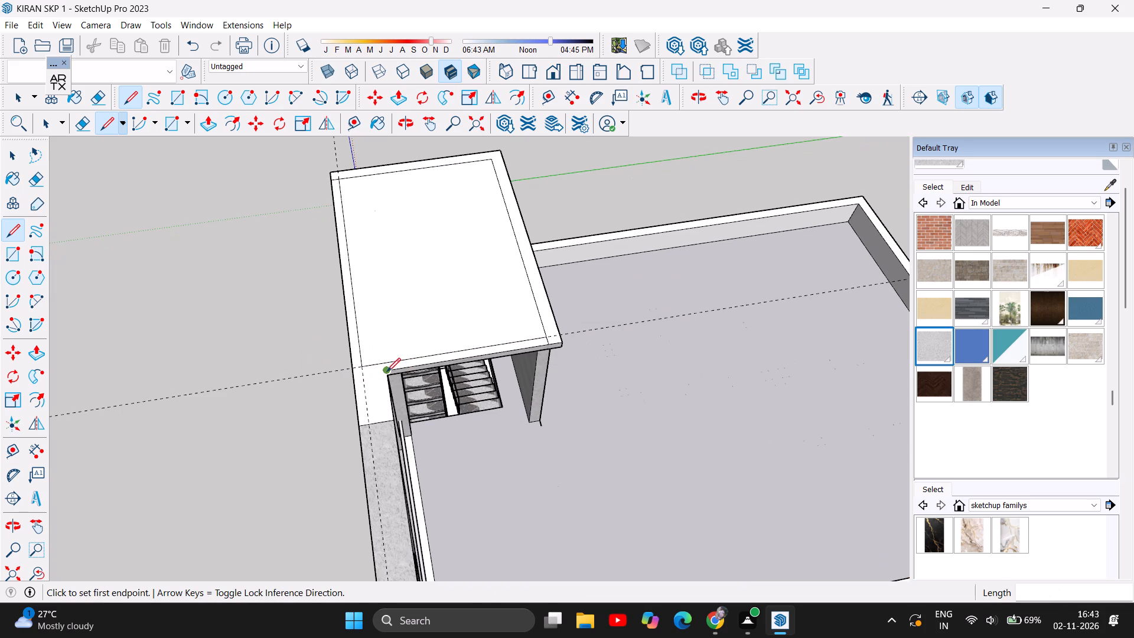
pyautogui.click(387, 372)
pyautogui.click(353, 376)
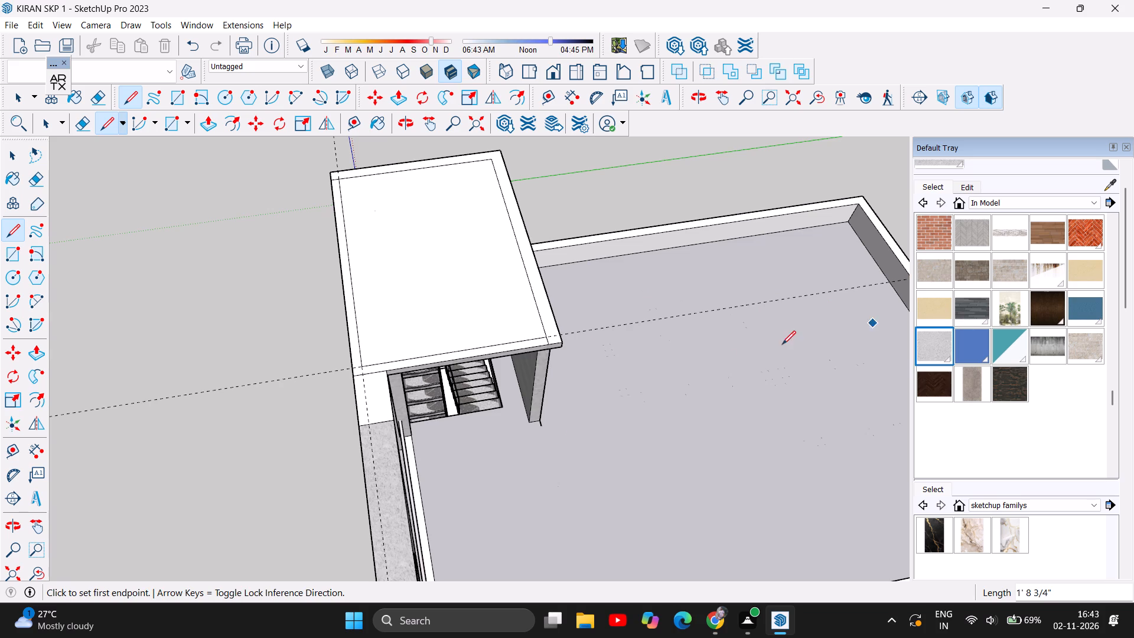
pyautogui.click(934, 343)
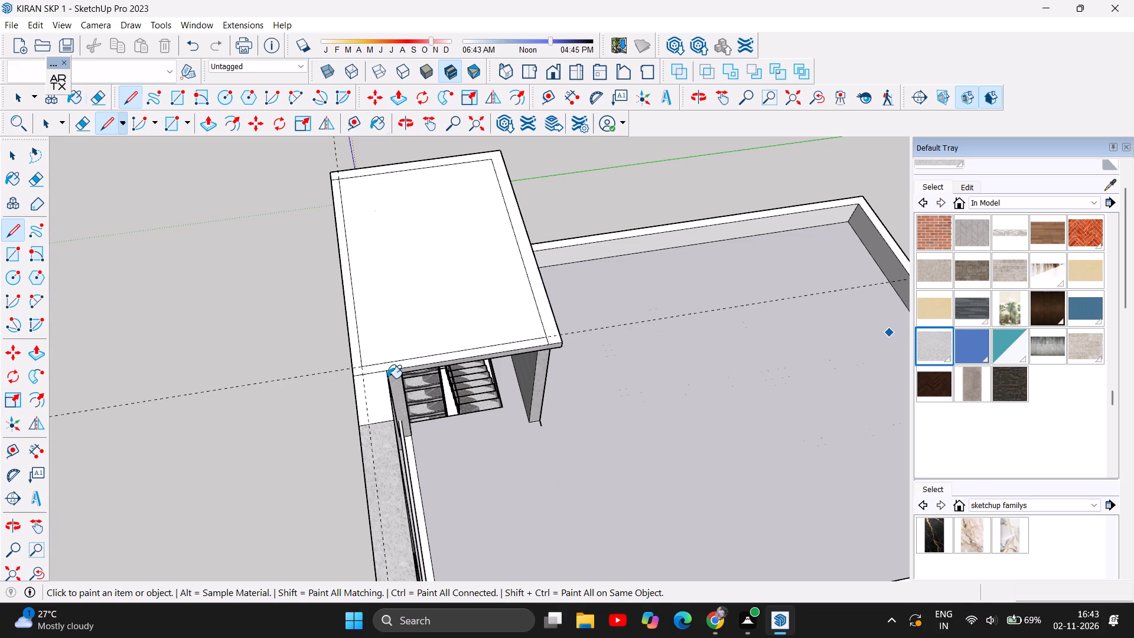
pyautogui.click(370, 389)
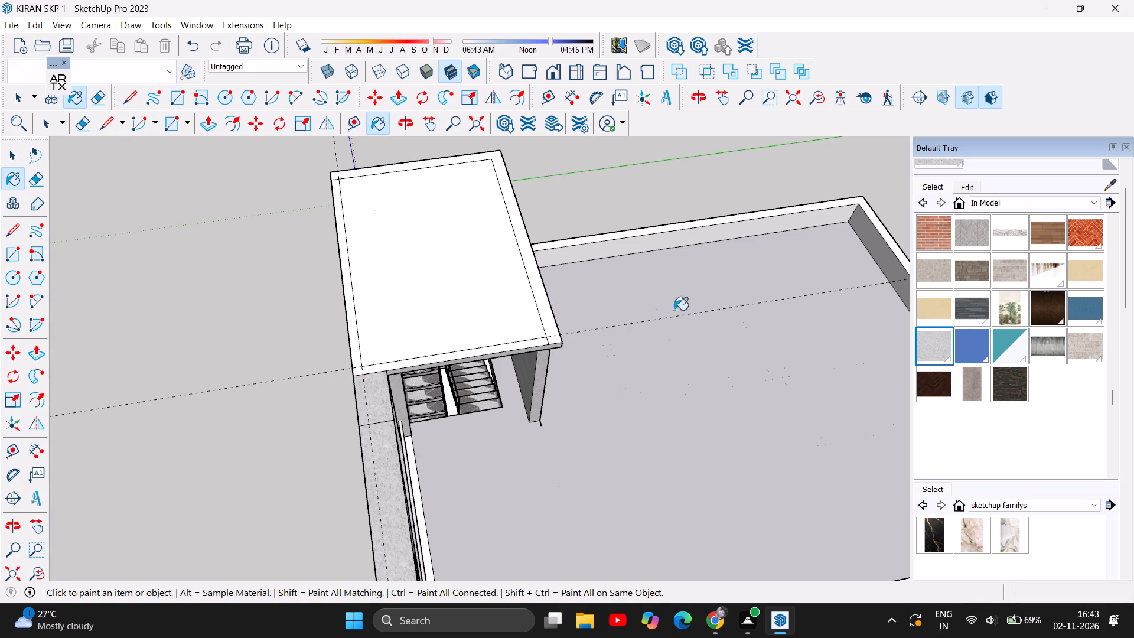
# Paint the top of the stair tower's roof, both inner panel and surrounding border, with the plain light grey material from the model's materials.
pyautogui.scroll(-1, 698, 305)
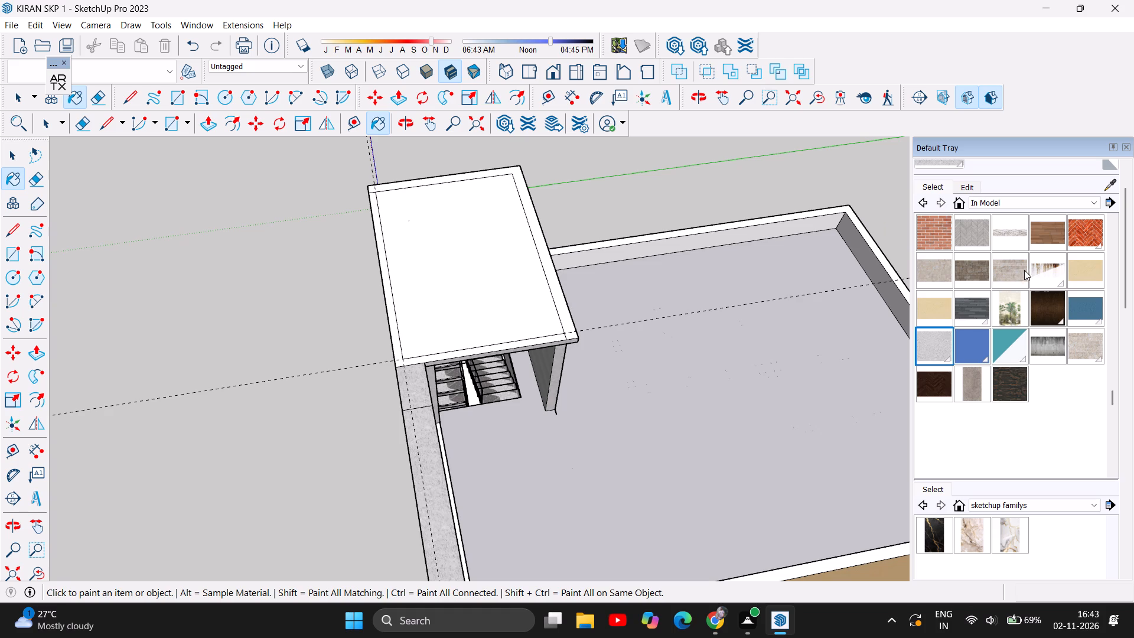
pyautogui.scroll(1, 1103, 308)
pyautogui.scroll(2, 1083, 361)
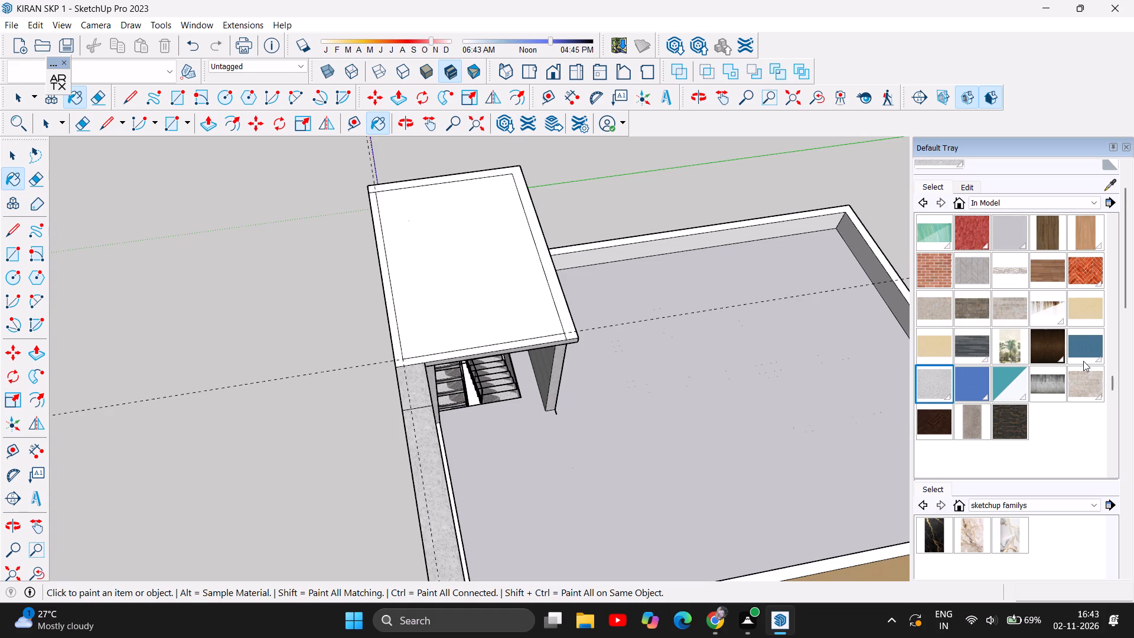
pyautogui.scroll(1, 1083, 361)
pyautogui.click(1009, 352)
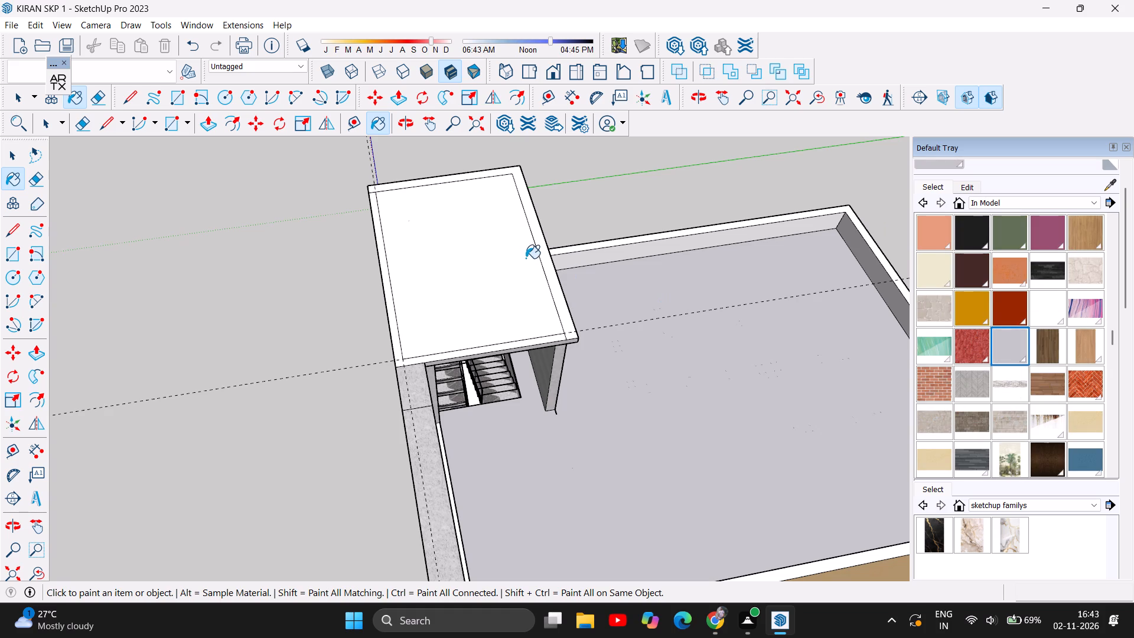
pyautogui.click(523, 257)
pyautogui.click(554, 277)
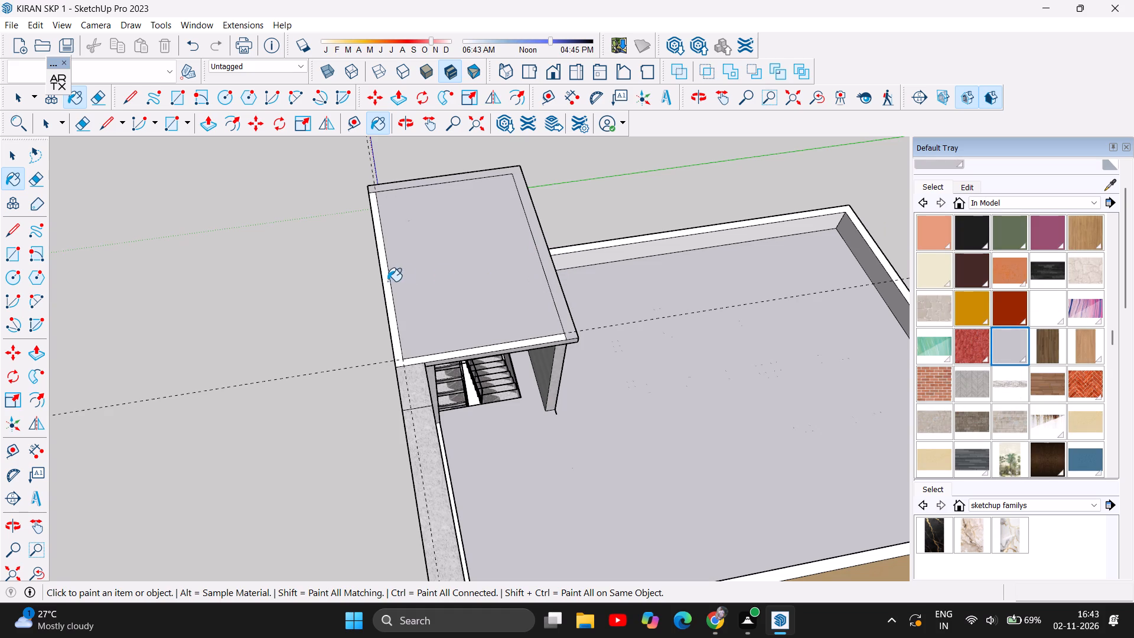
pyautogui.click(384, 294)
pyautogui.click(394, 292)
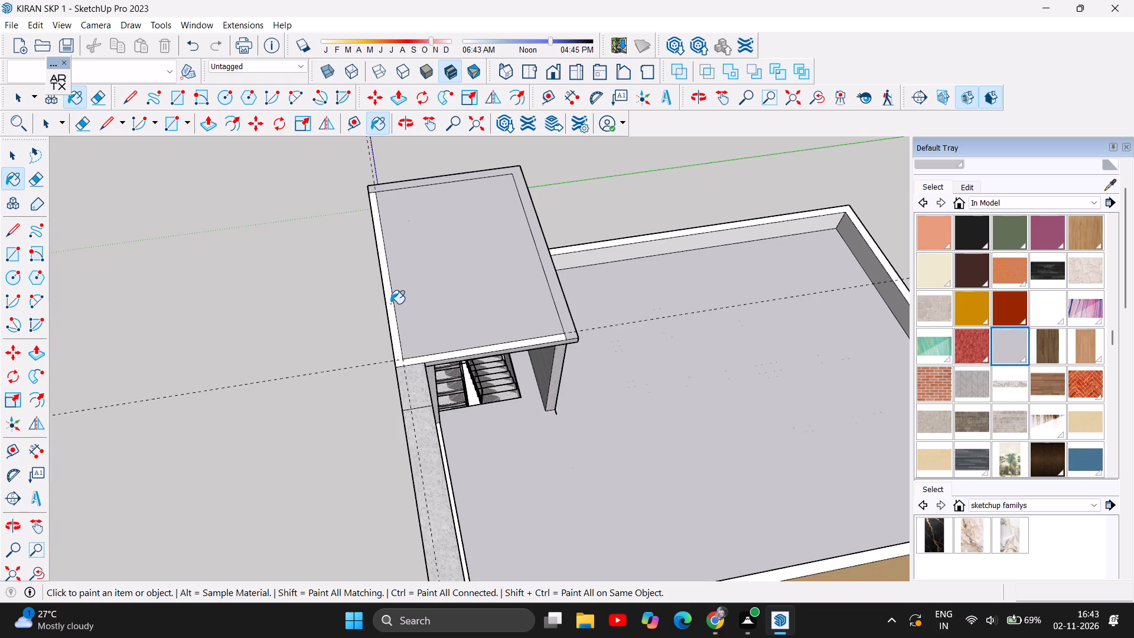
pyautogui.click(389, 305)
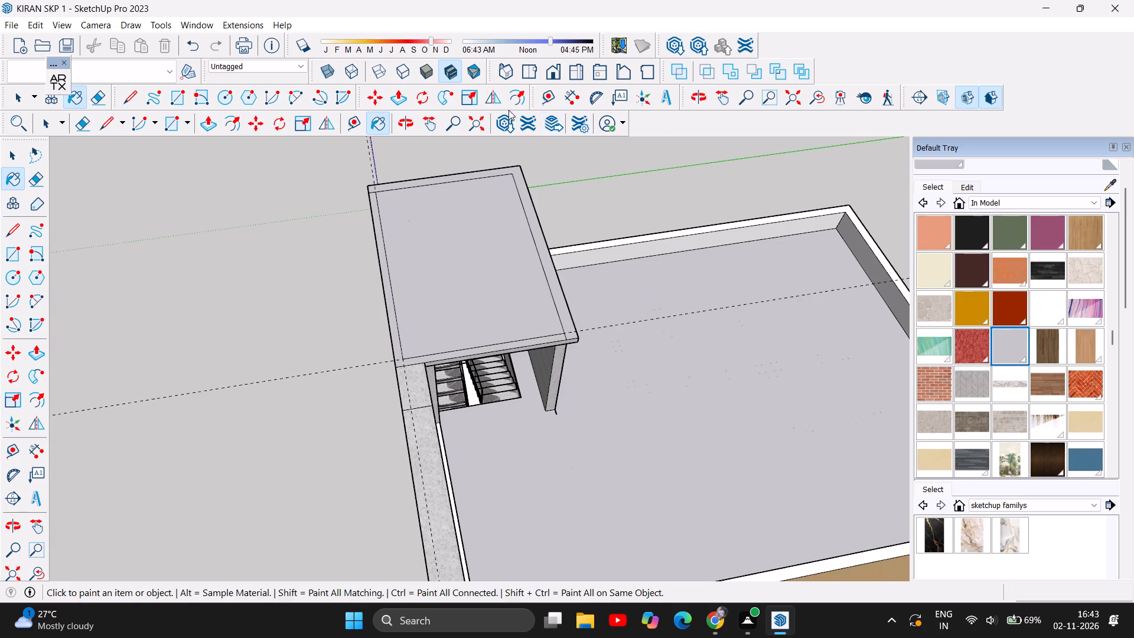
# Paint the front frame, the wall behind the dark red arch and the arch's inner border with plain white from the model's materials.
pyautogui.click(397, 121)
pyautogui.moveTo(341, 306); pyautogui.dragTo(656, 166)
pyautogui.moveTo(450, 349); pyautogui.dragTo(491, 305)
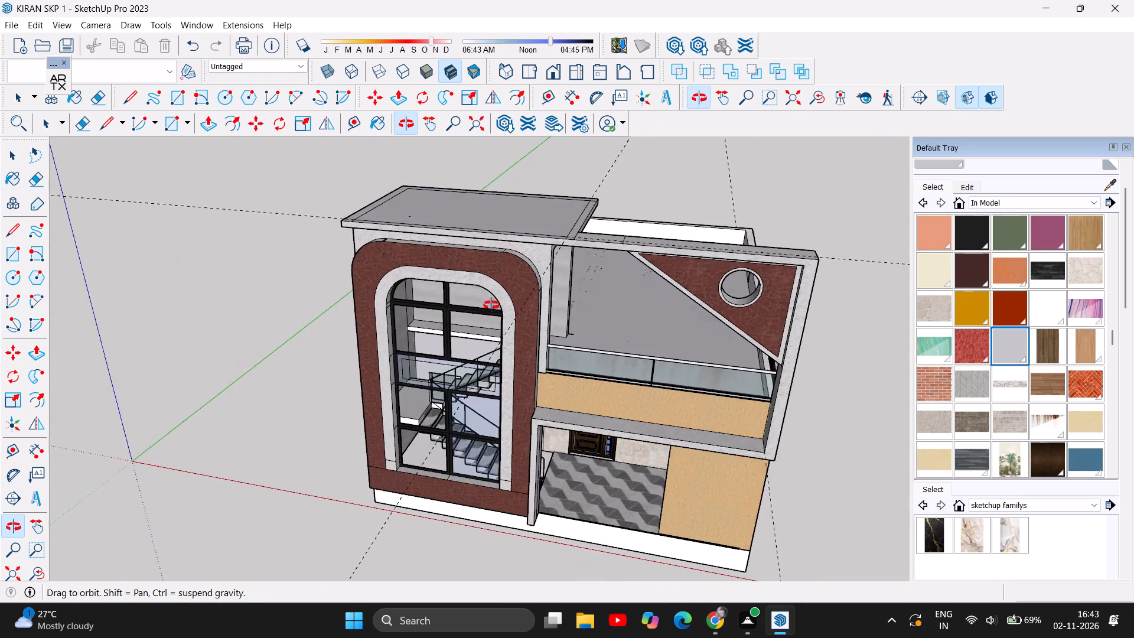
pyautogui.moveTo(491, 305); pyautogui.dragTo(512, 250)
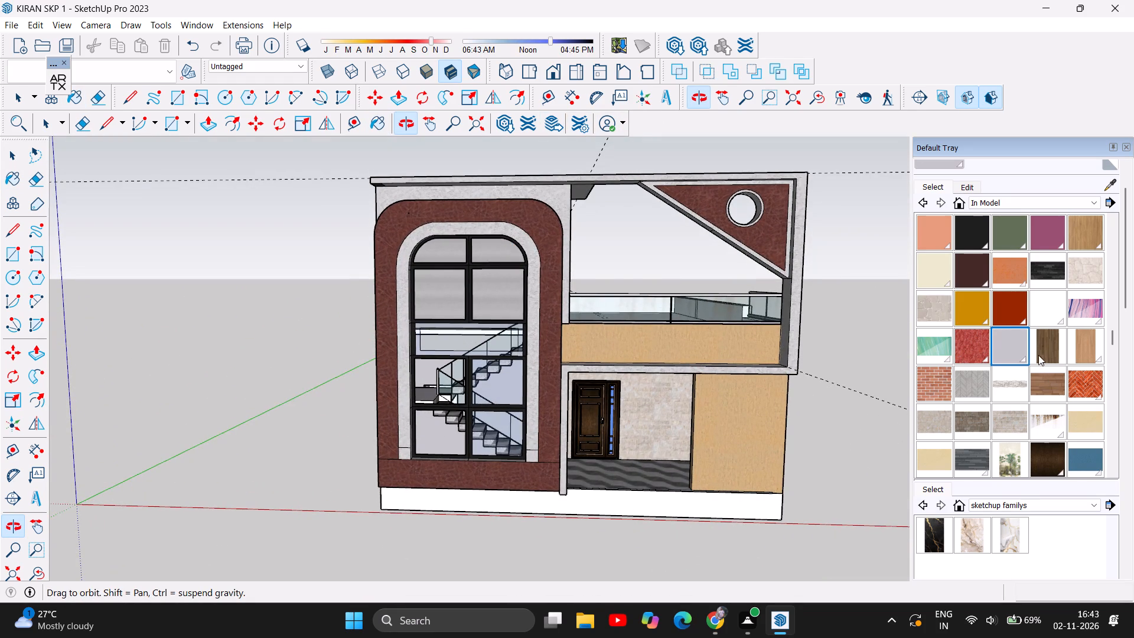
pyautogui.scroll(3, 1041, 350)
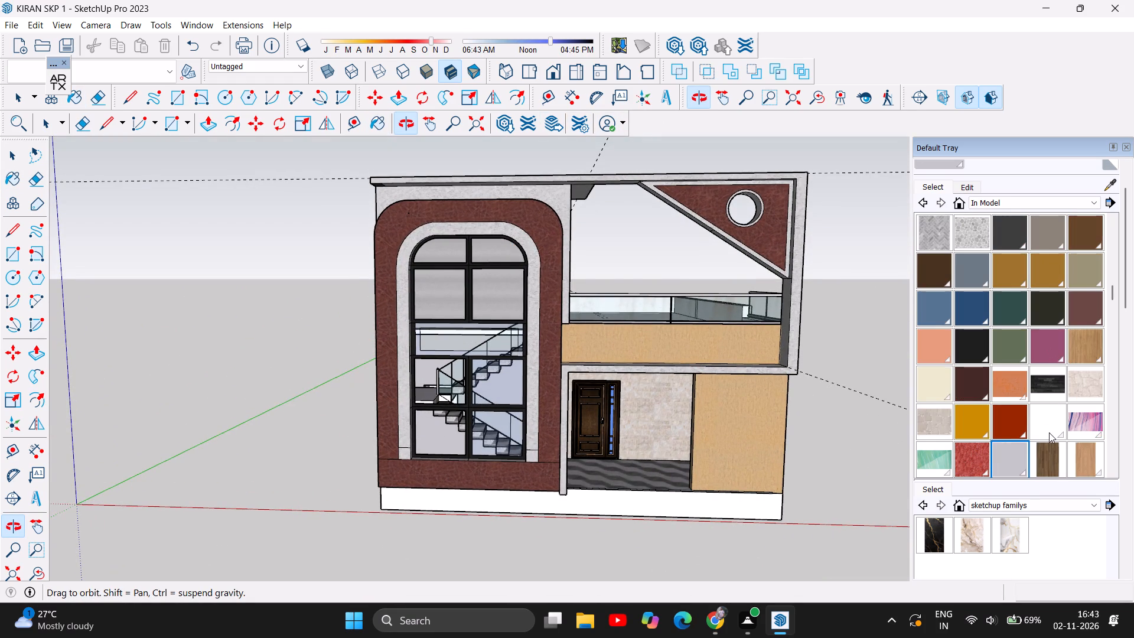
pyautogui.click(1049, 432)
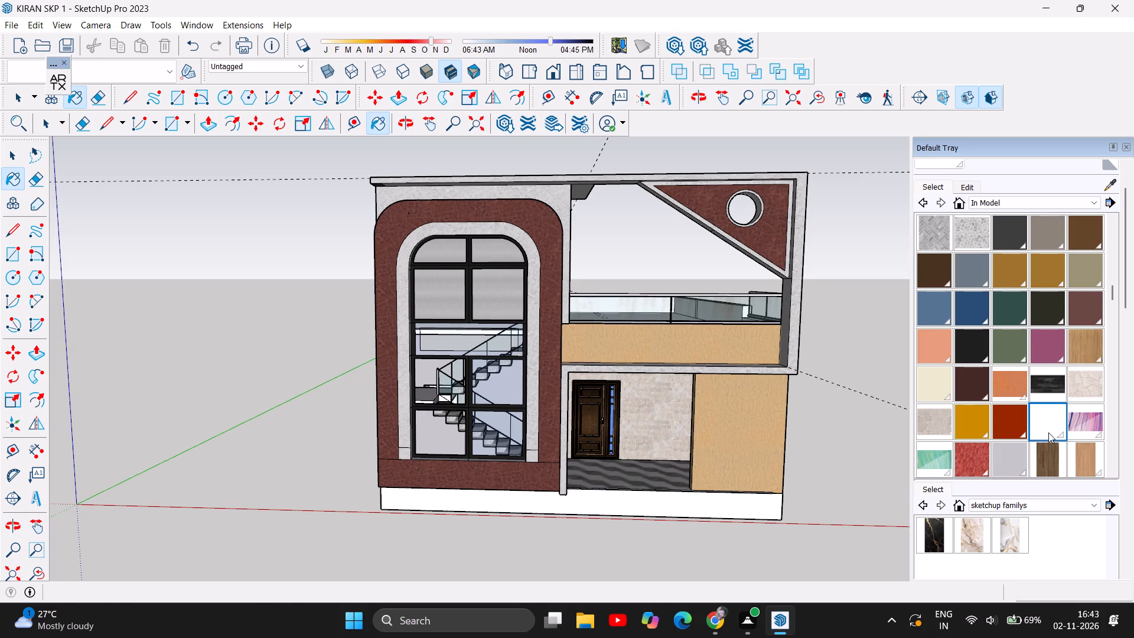
pyautogui.click(558, 200)
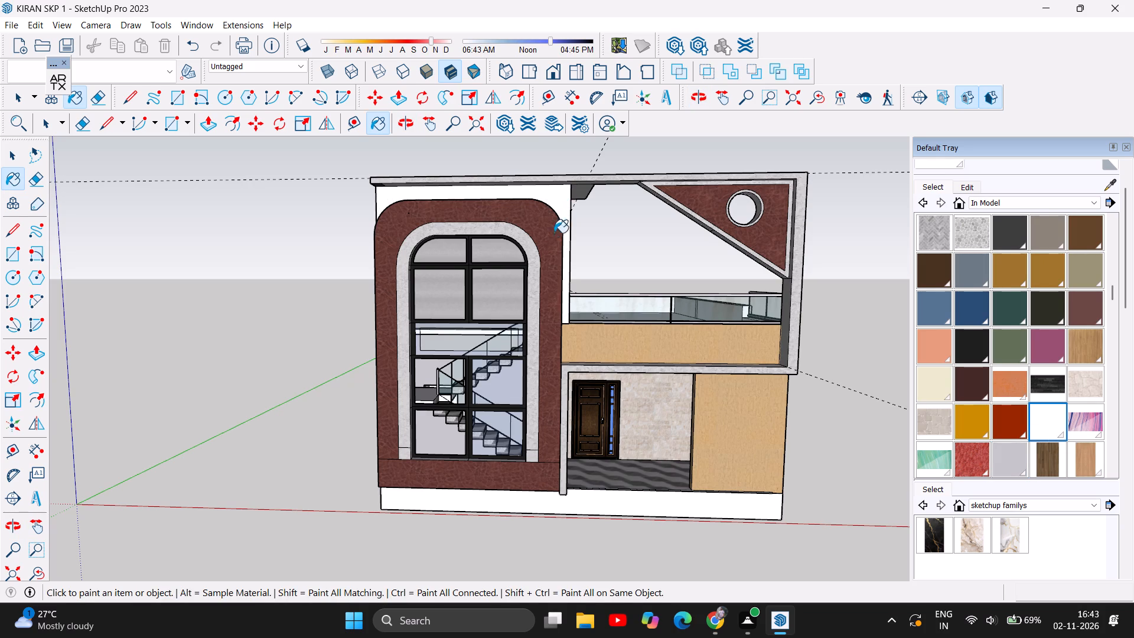
pyautogui.click(529, 253)
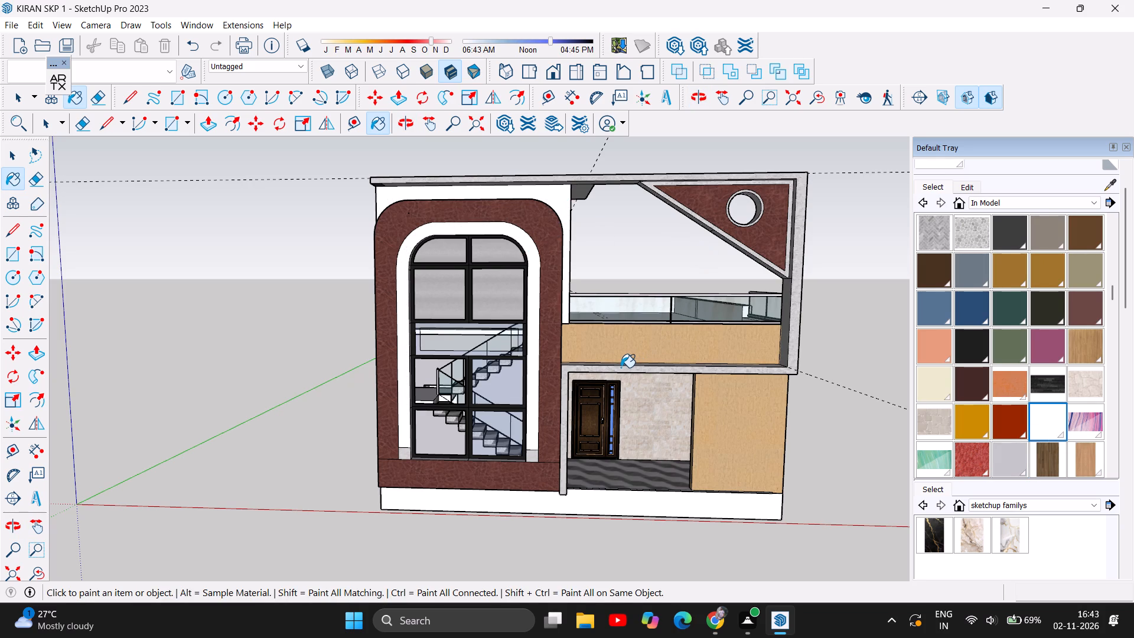
pyautogui.click(621, 367)
# Paint the two small blocks at the foot of the arch's inner border plain white.
pyautogui.scroll(-1, 633, 328)
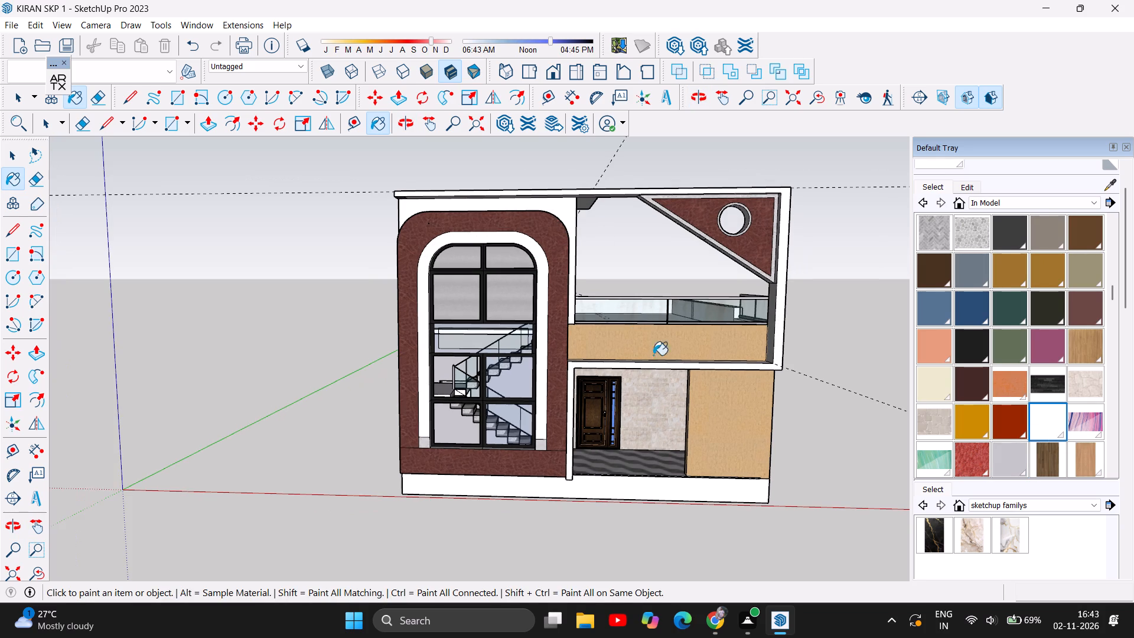
pyautogui.scroll(3, 784, 490)
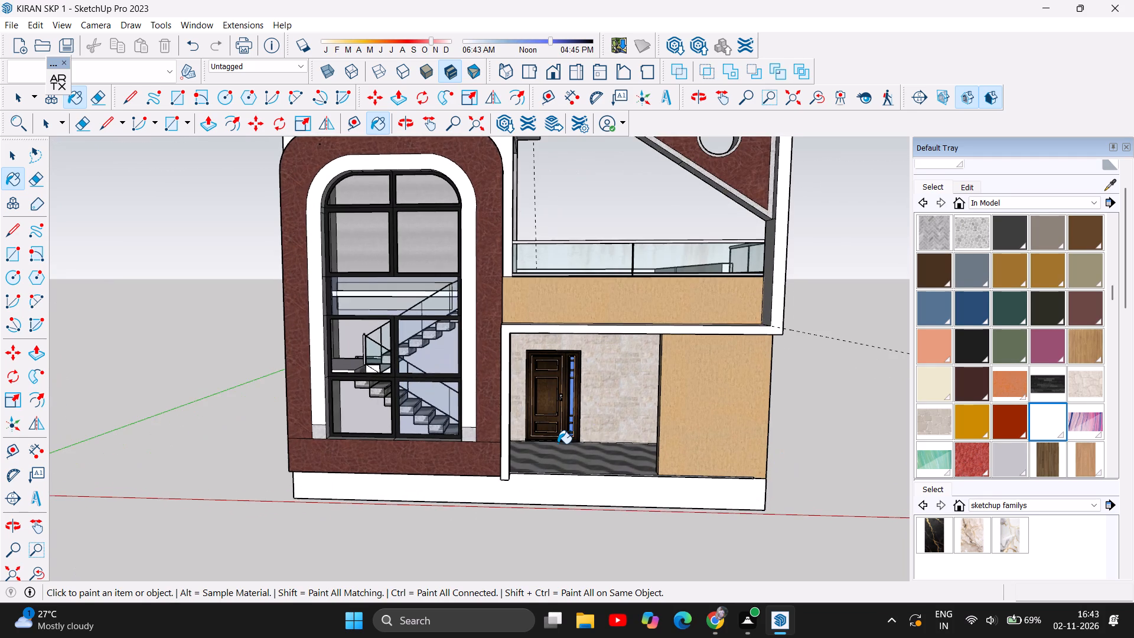
pyautogui.scroll(-2, 558, 444)
pyautogui.scroll(1, 254, 281)
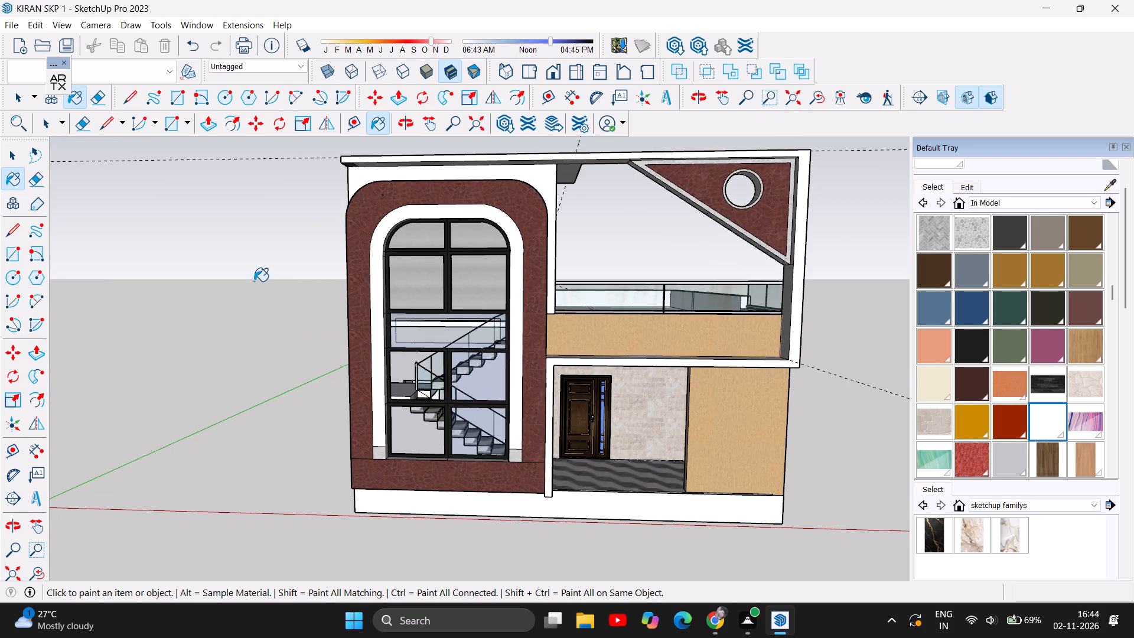
pyautogui.click(379, 453)
pyautogui.click(514, 457)
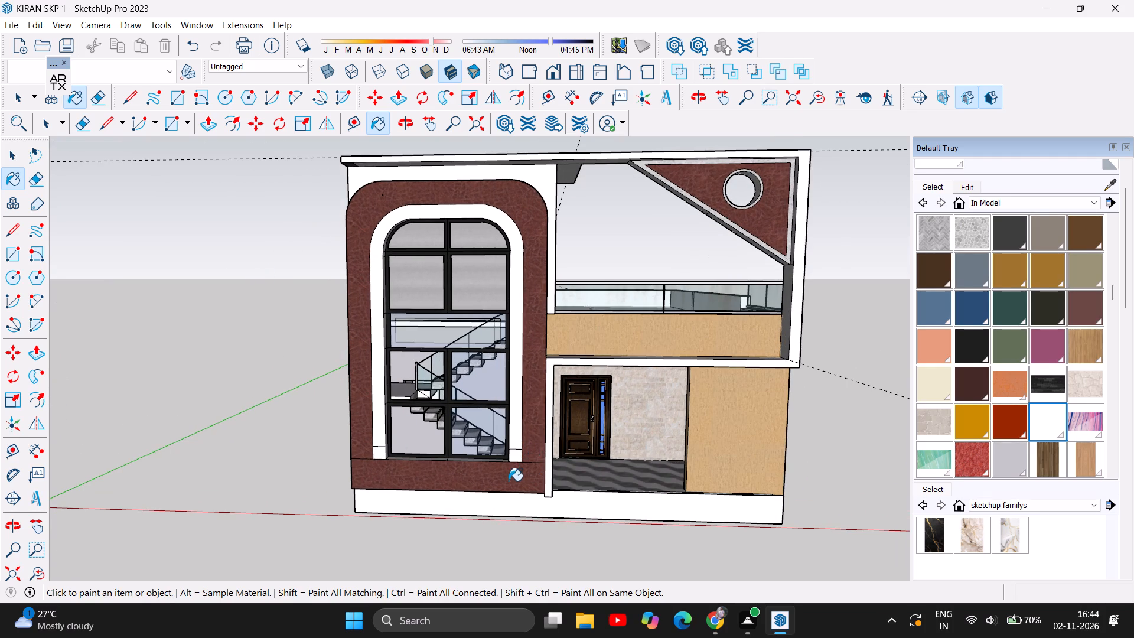
# Repaint the front wall behind the dark red arch with the light grey stucco from the model's materials.
pyautogui.scroll(-3, 396, 475)
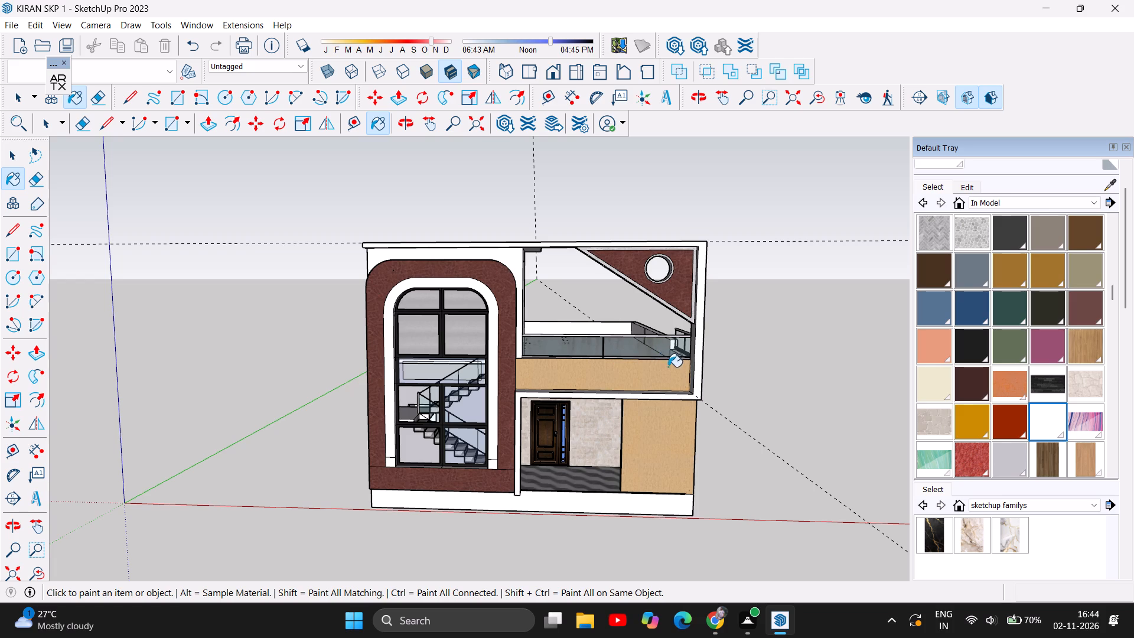
pyautogui.scroll(2, 681, 378)
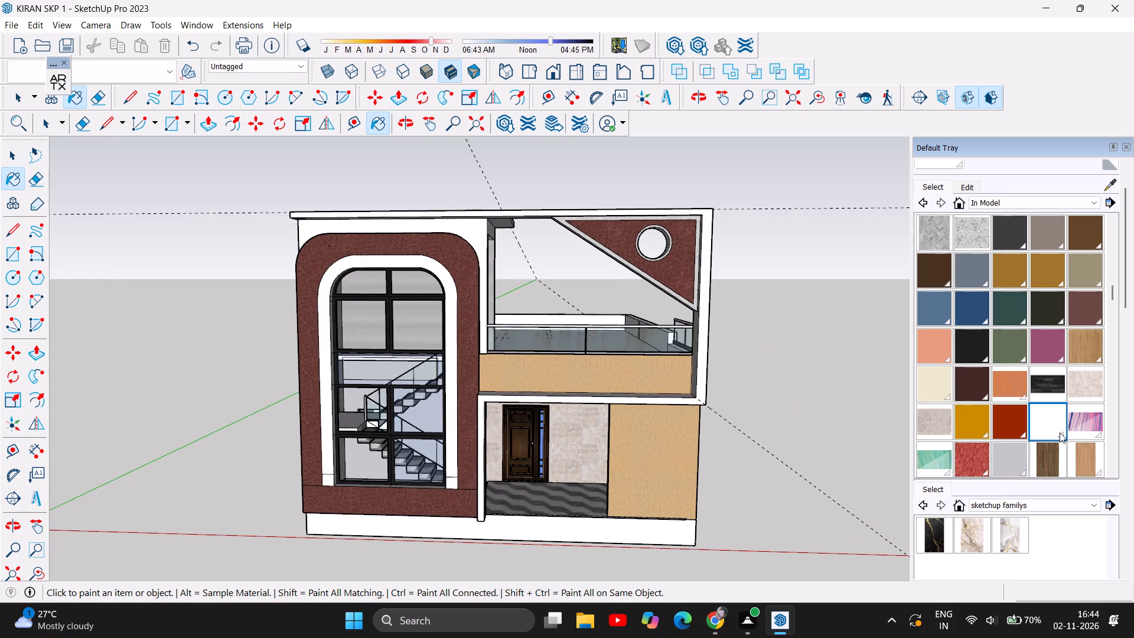
pyautogui.scroll(-6, 1060, 432)
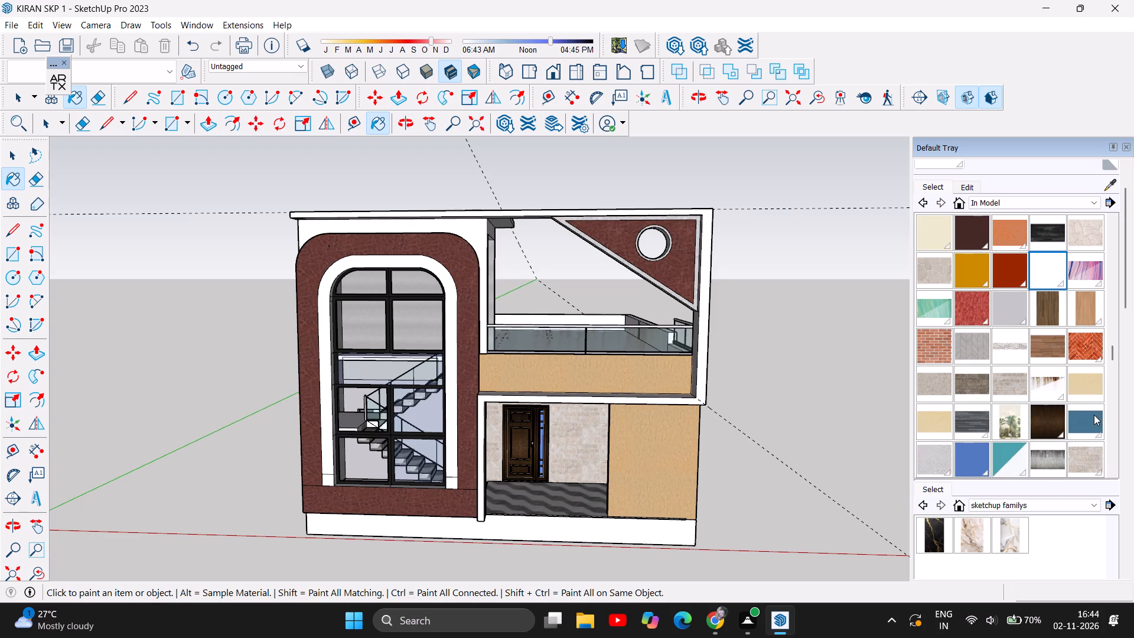
pyautogui.scroll(-3, 1094, 415)
pyautogui.click(940, 273)
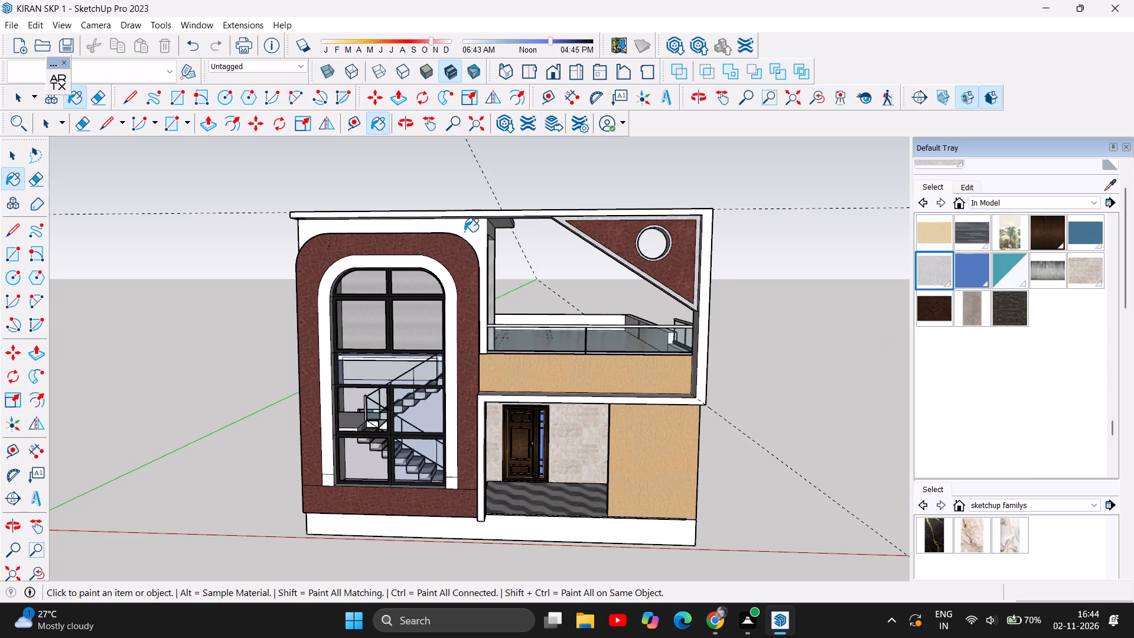
pyautogui.click(474, 229)
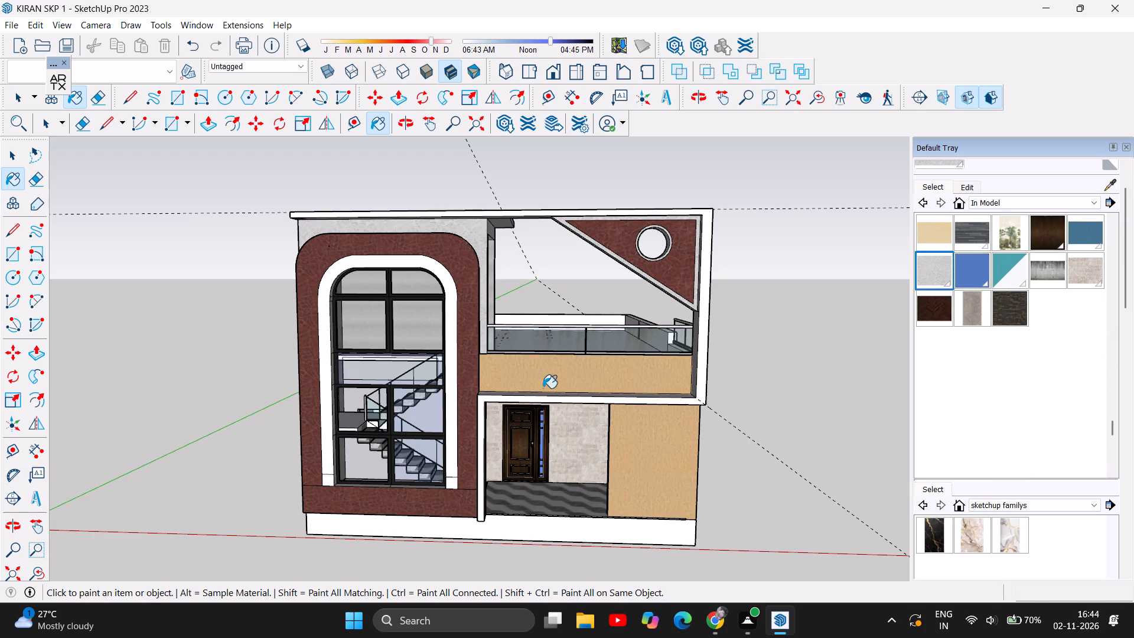
pyautogui.scroll(-2, 594, 434)
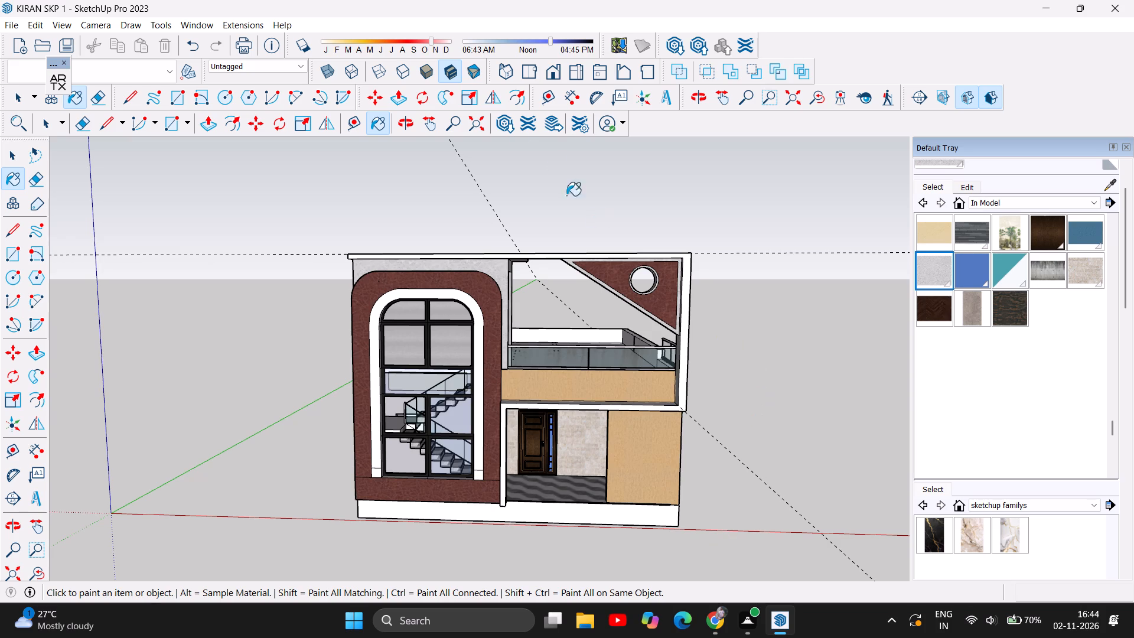
# Paint the long side wall on the entrance side of the house with the plain cream material from the model's materials.
pyautogui.click(408, 123)
pyautogui.moveTo(493, 391); pyautogui.dragTo(746, 302)
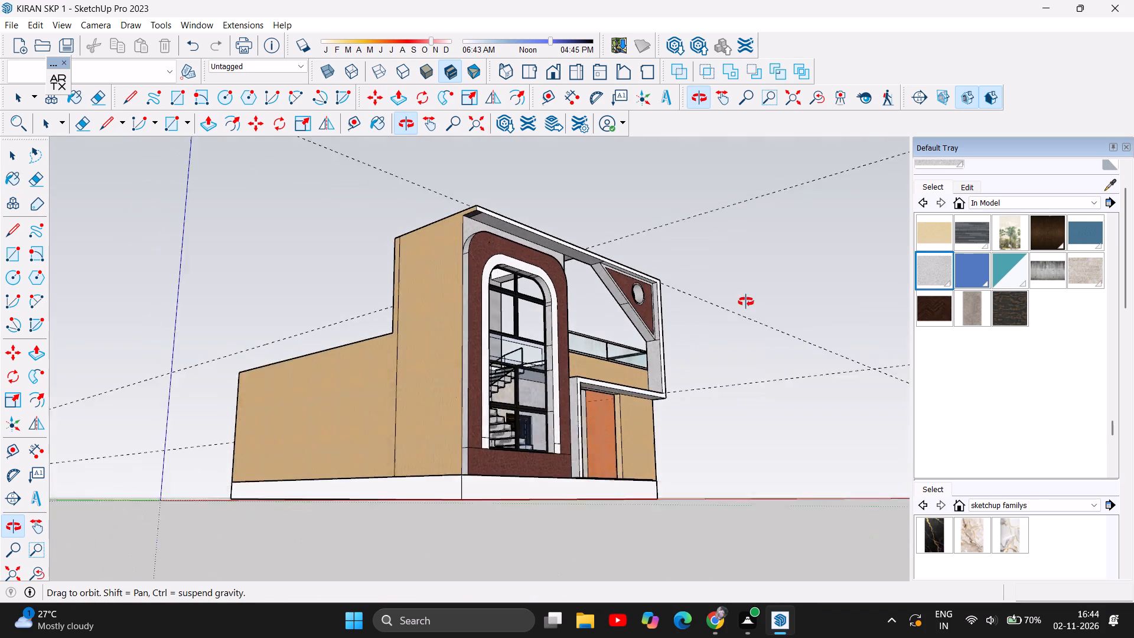
pyautogui.moveTo(746, 302); pyautogui.dragTo(740, 331)
pyautogui.scroll(3, 639, 444)
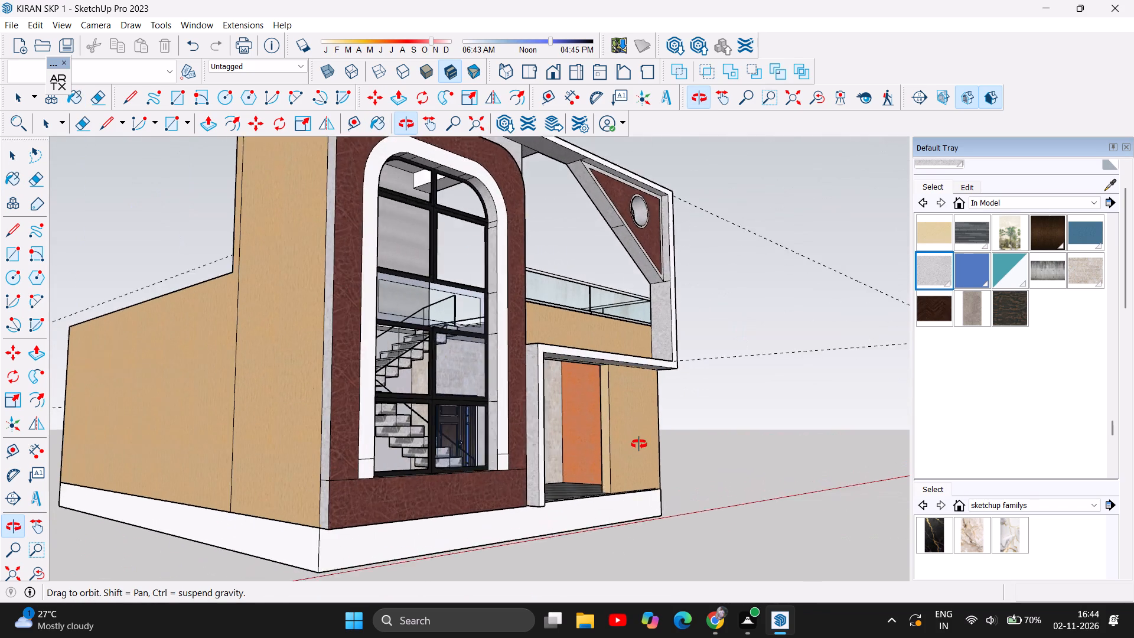
pyautogui.scroll(2, 639, 444)
pyautogui.moveTo(571, 454); pyautogui.dragTo(35, 481)
pyautogui.scroll(1, 1076, 305)
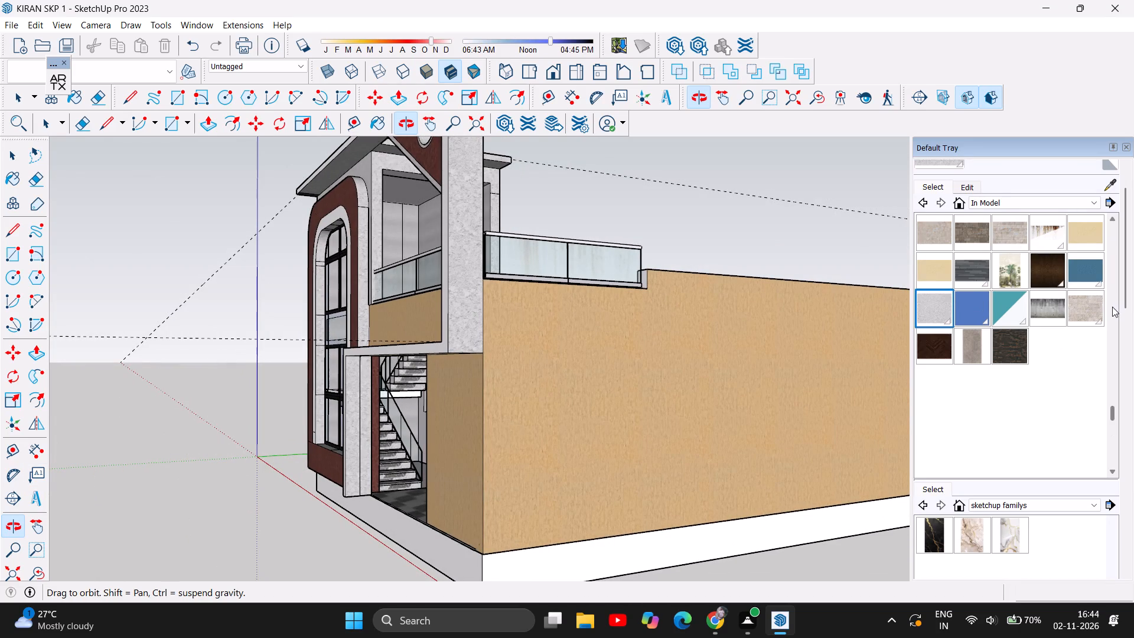
pyautogui.scroll(7, 1109, 309)
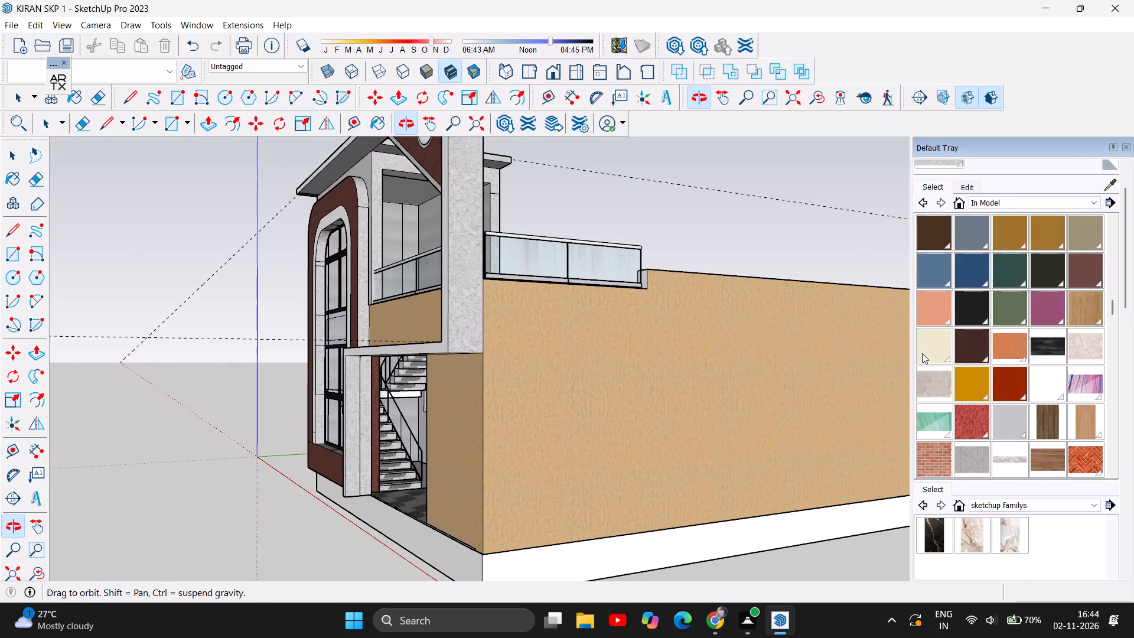
pyautogui.click(922, 353)
pyautogui.click(556, 423)
# Paint the rear wall of the house with the same plain cream material.
pyautogui.scroll(-3, 544, 499)
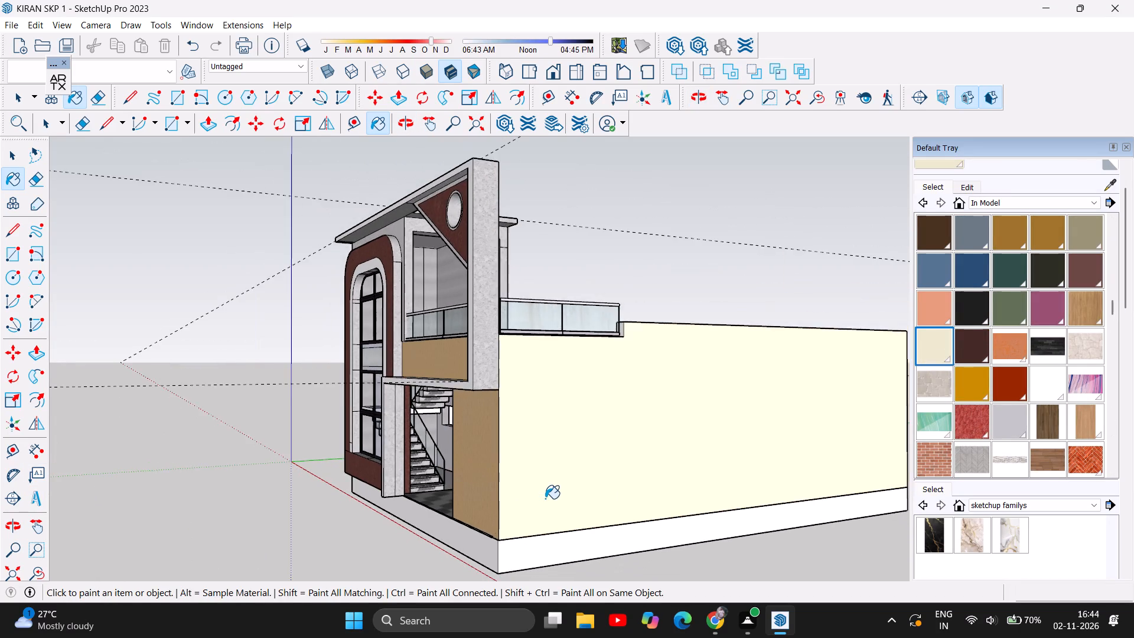
pyautogui.scroll(-2, 545, 499)
pyautogui.click(401, 122)
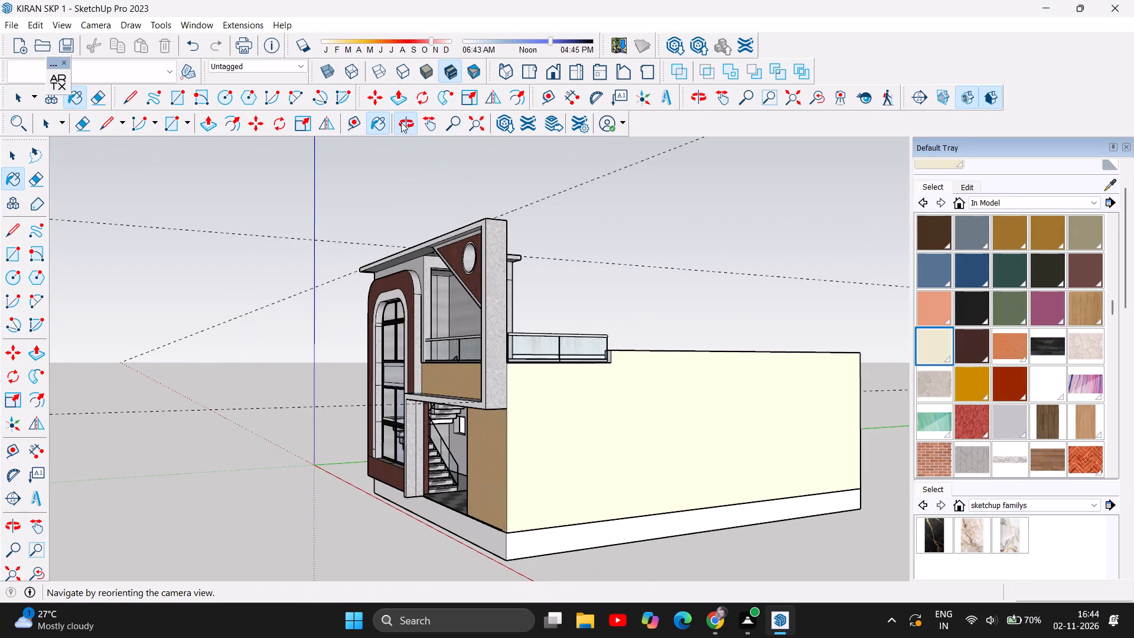
pyautogui.moveTo(668, 331); pyautogui.dragTo(99, 314)
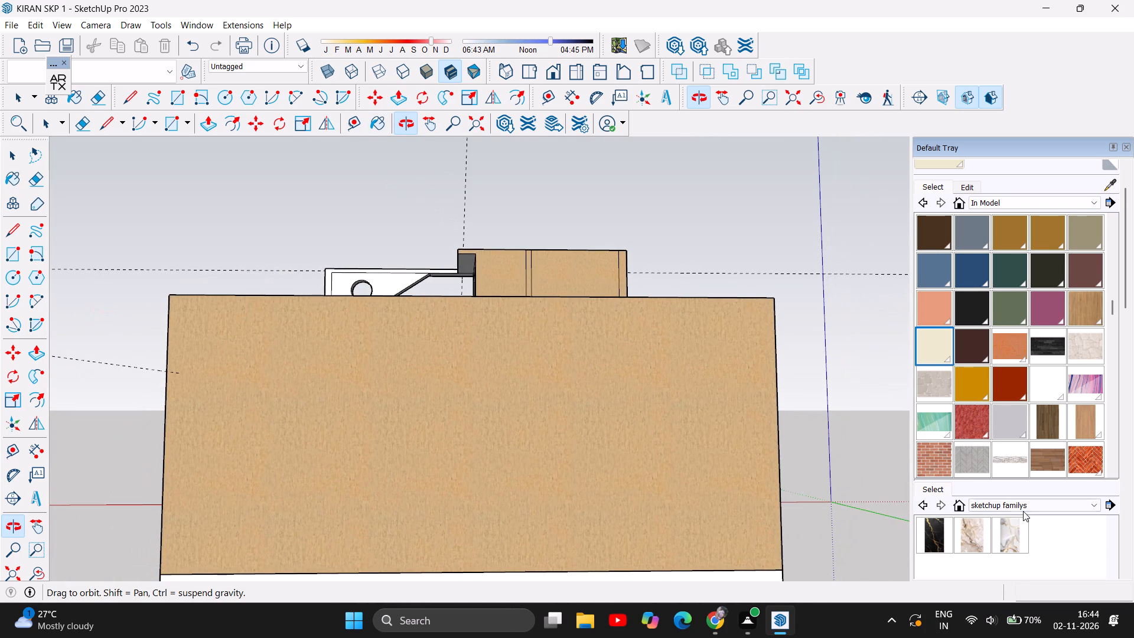
pyautogui.click(937, 353)
pyautogui.click(533, 432)
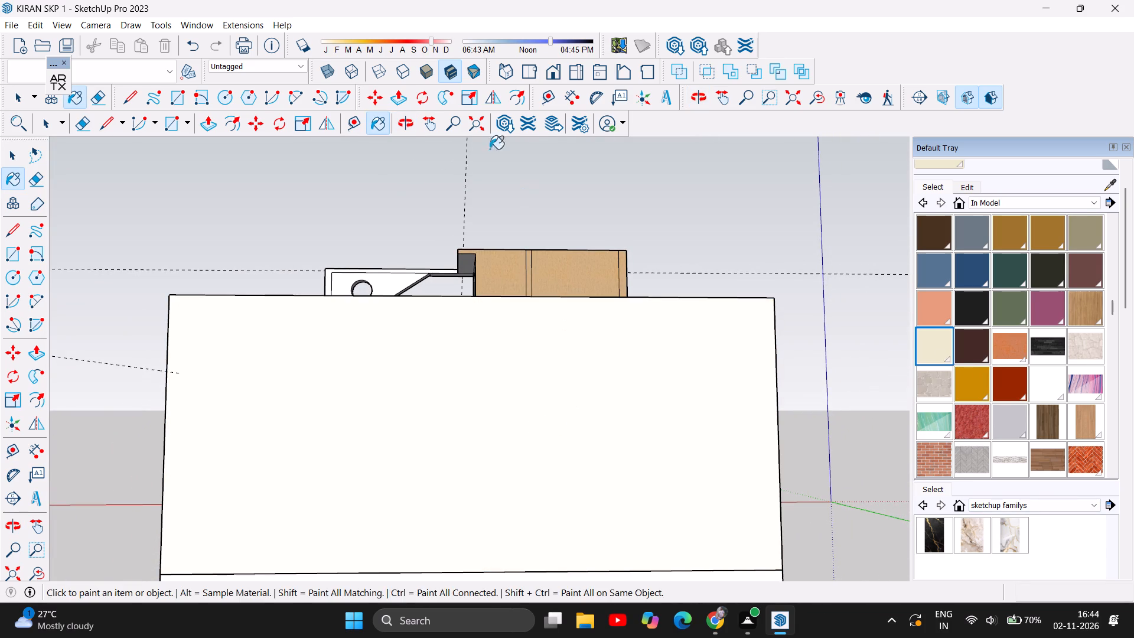
# Paint the long side wall on the stair tower side and the tower's outer side wall cream.
pyautogui.click(416, 115)
pyautogui.moveTo(551, 228); pyautogui.dragTo(228, 237)
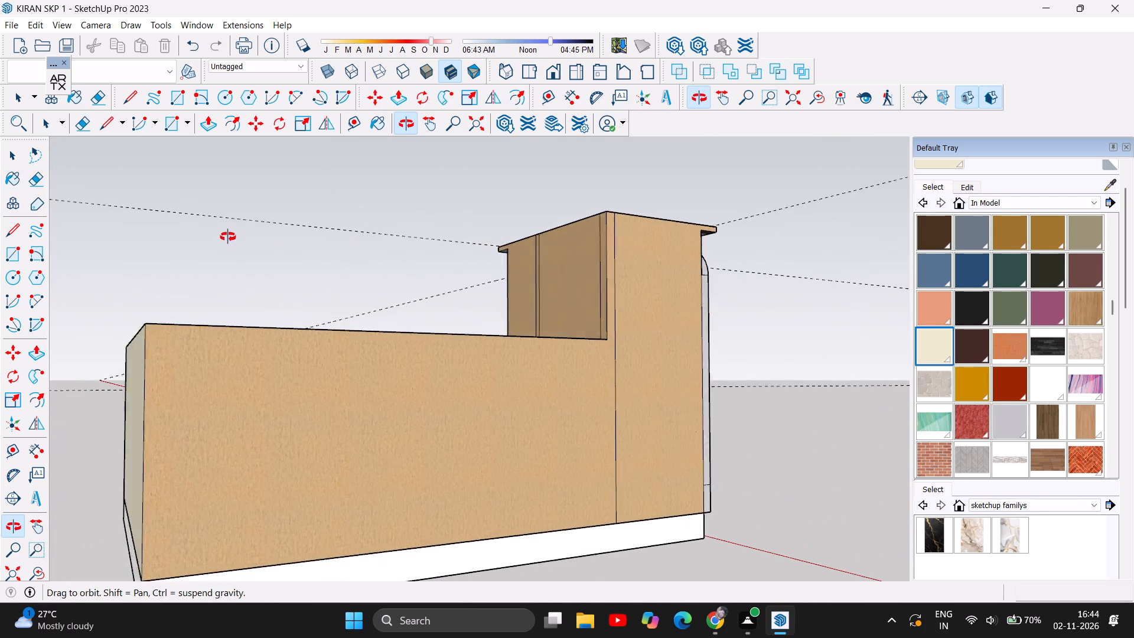
pyautogui.moveTo(228, 237); pyautogui.dragTo(227, 236)
pyautogui.click(938, 355)
pyautogui.click(547, 419)
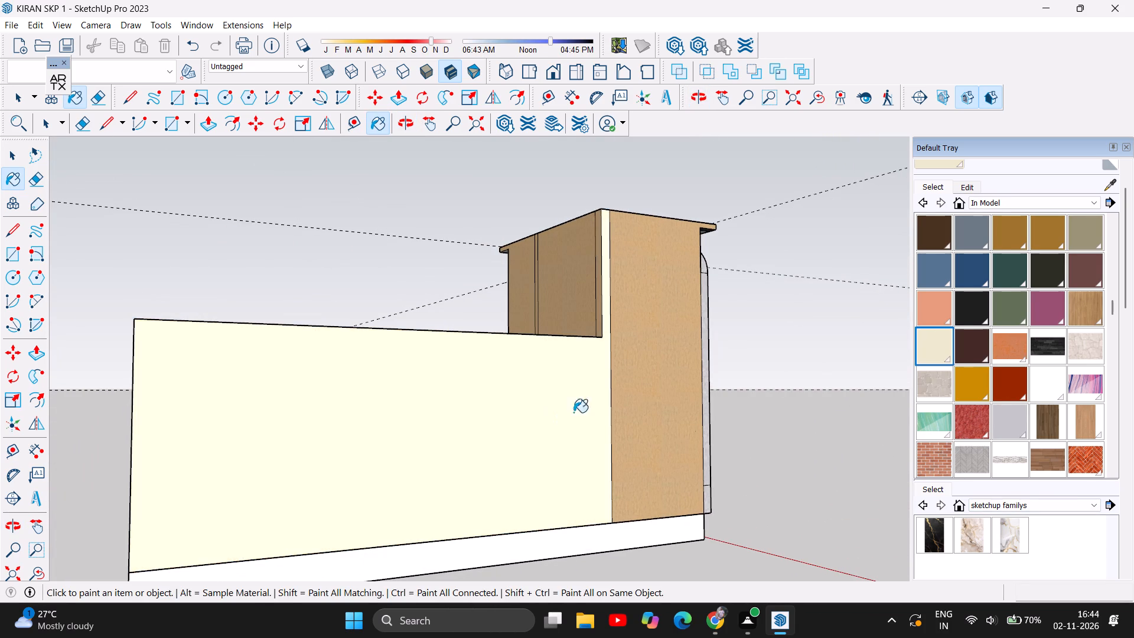
pyautogui.click(654, 391)
# Paint the stair tower's rear faces above the roof cream, including the narrow strips between and beside them.
pyautogui.click(590, 269)
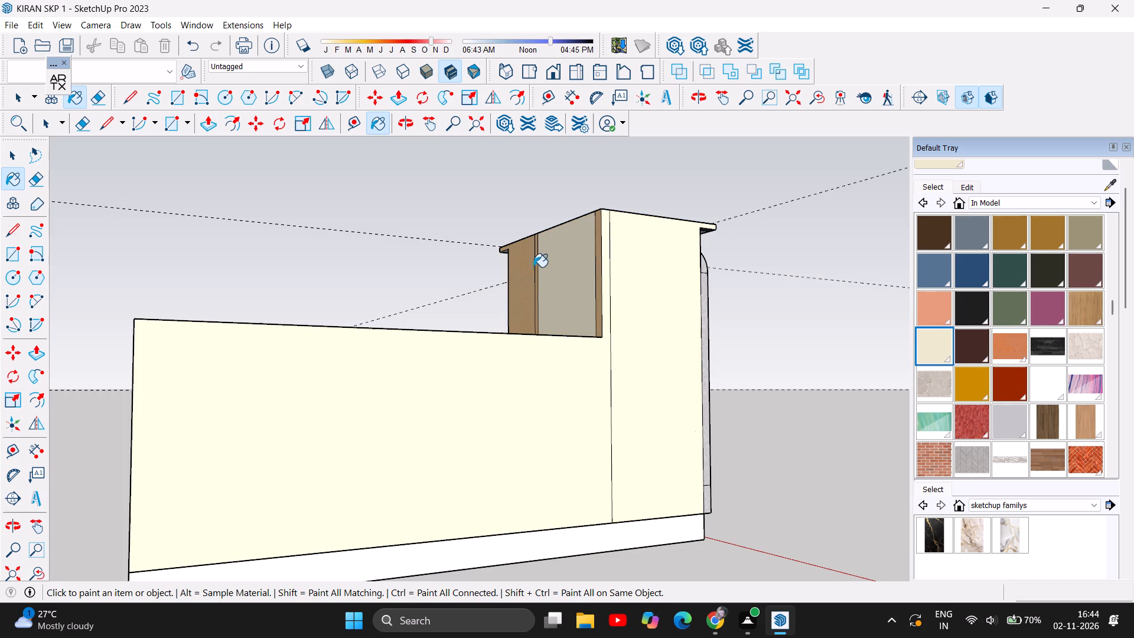
pyautogui.click(518, 269)
pyautogui.click(535, 269)
pyautogui.click(536, 266)
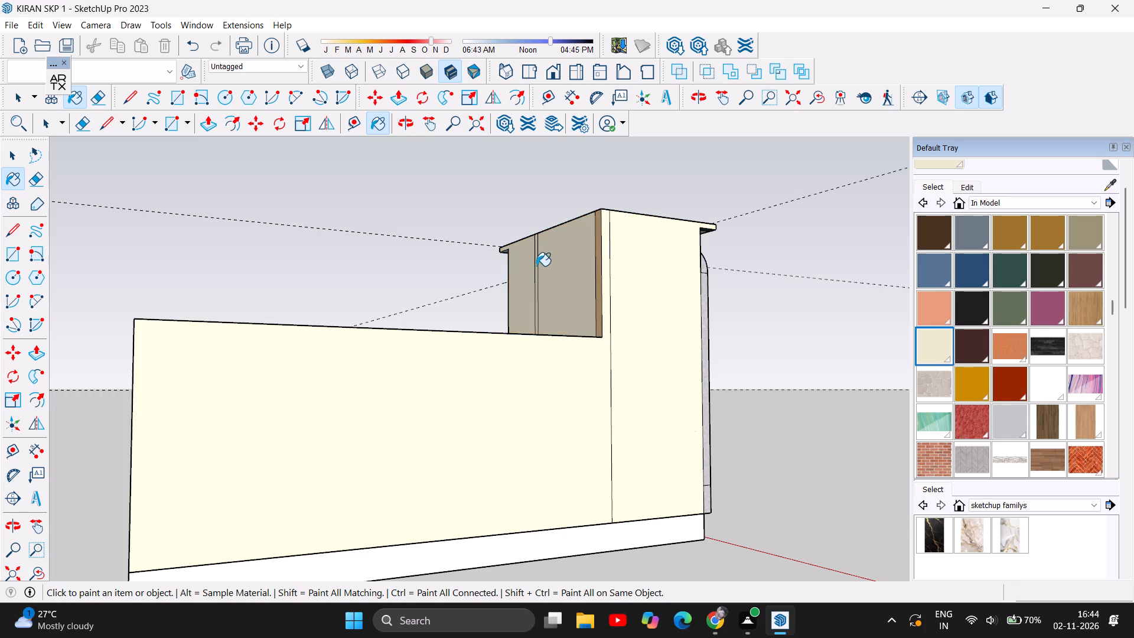
pyautogui.click(601, 260)
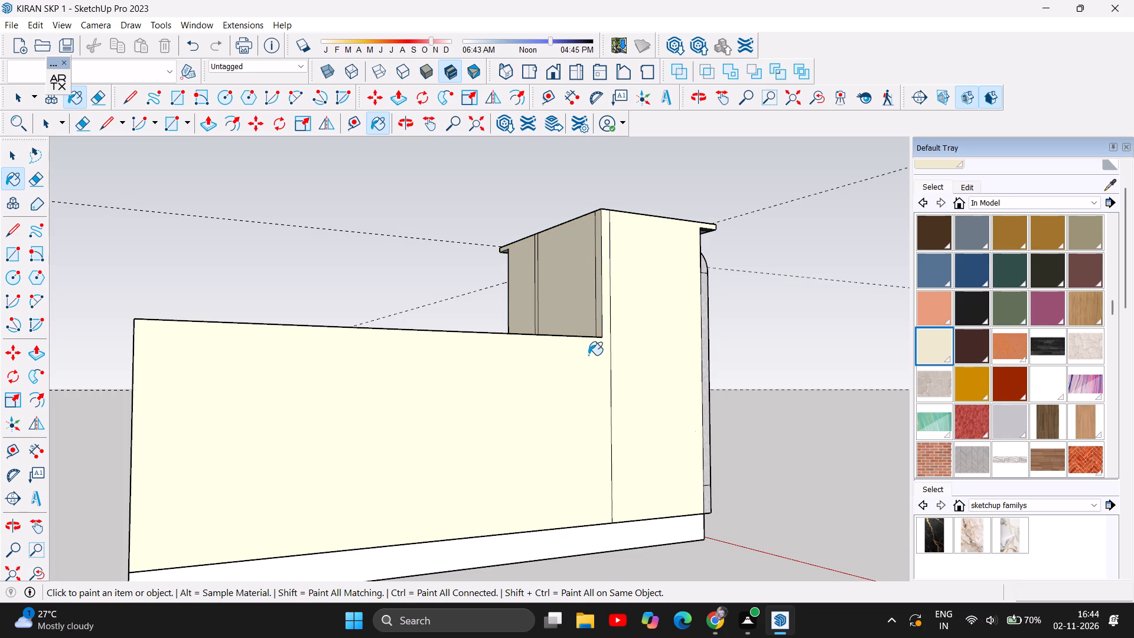
# Paint the outer side faces of the projecting arch surround cream, both the straight part and the curved part above it.
pyautogui.scroll(-4, 592, 467)
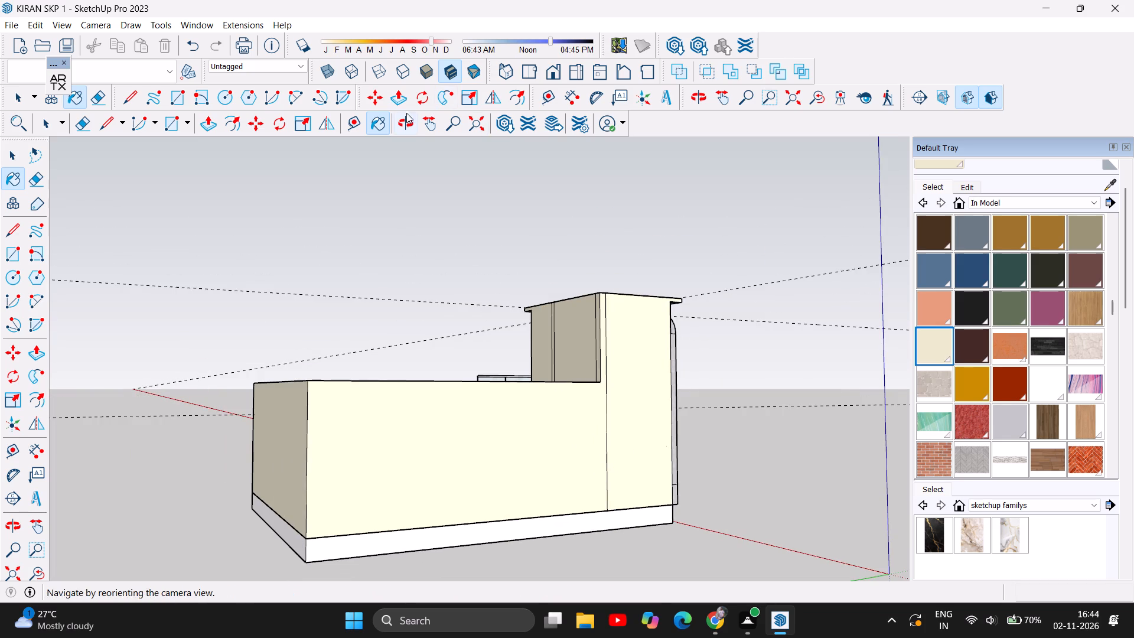
pyautogui.click(404, 117)
pyautogui.moveTo(686, 260); pyautogui.dragTo(467, 253)
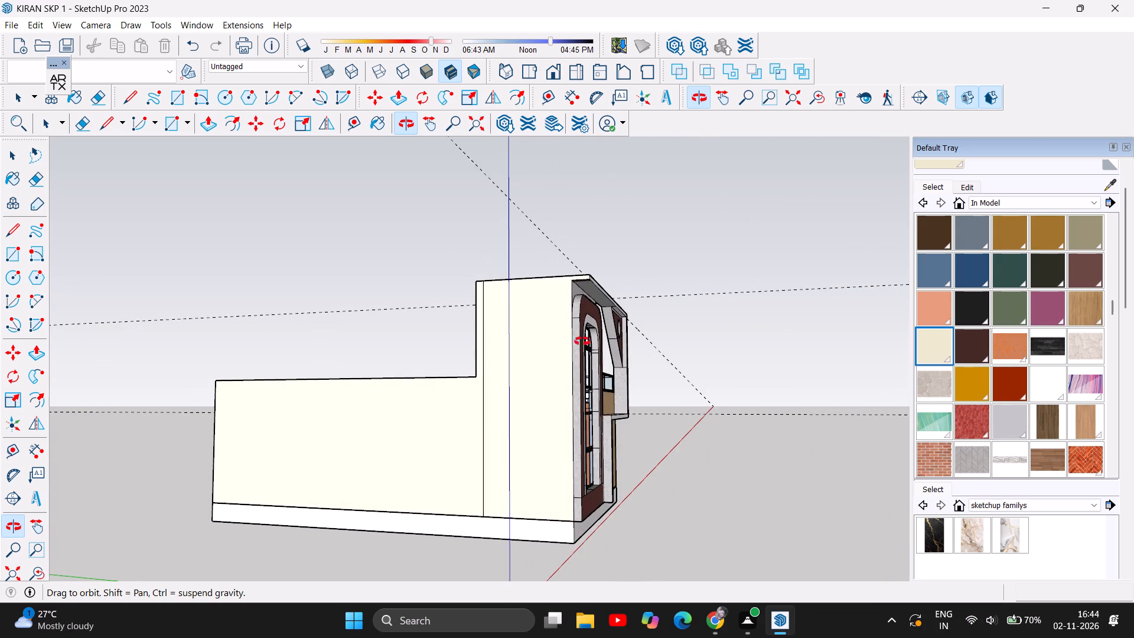
pyautogui.scroll(7, 614, 383)
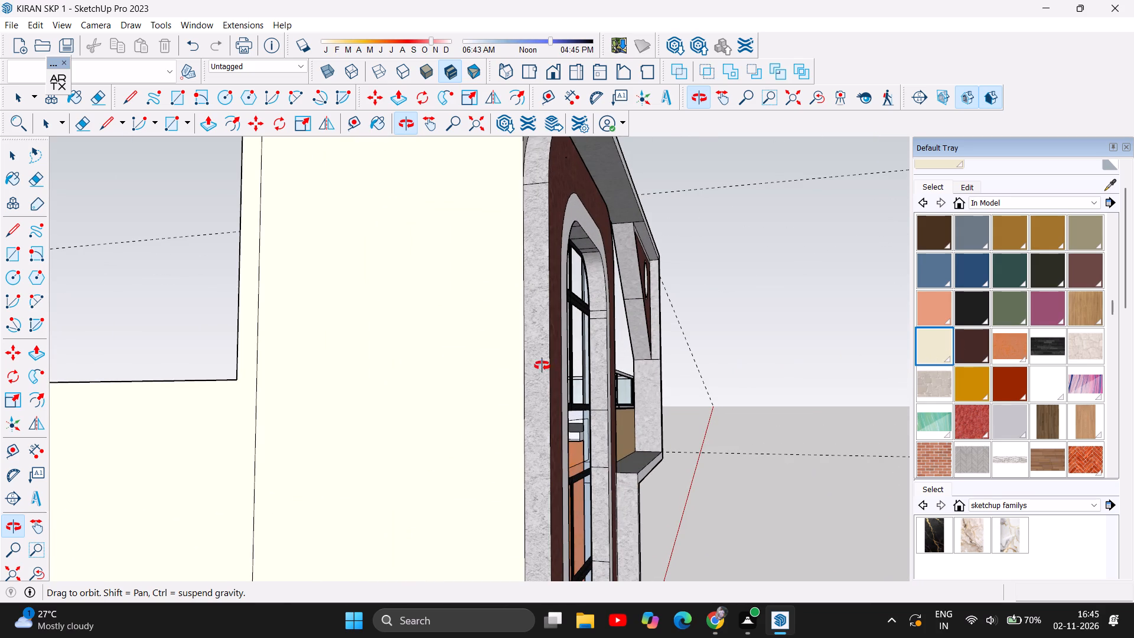
pyautogui.click(932, 340)
pyautogui.click(540, 323)
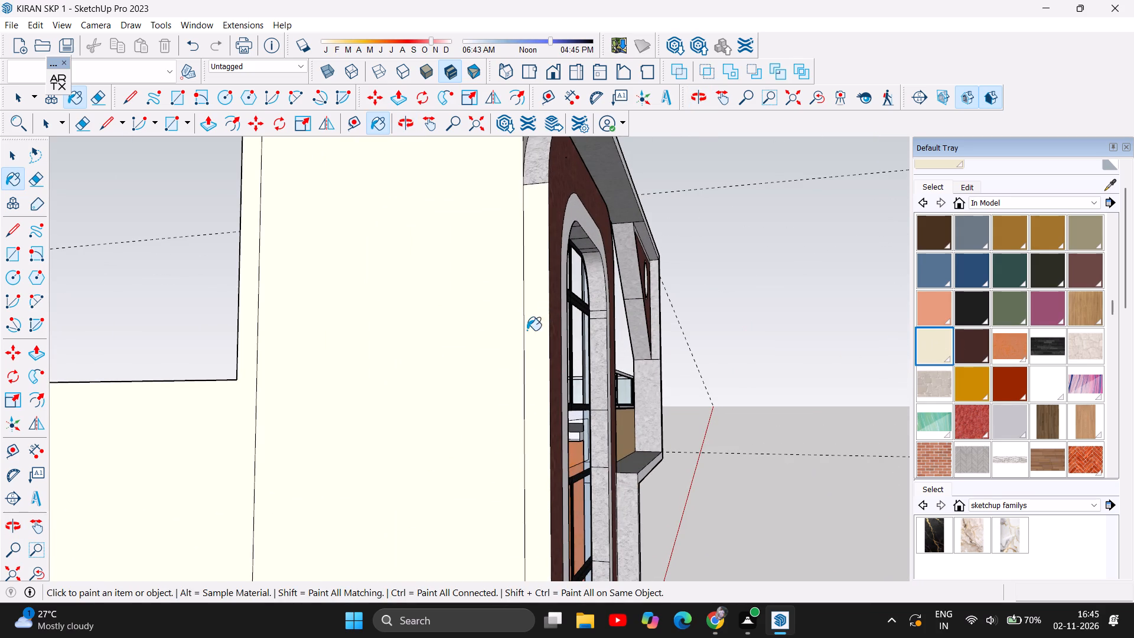
pyautogui.click(538, 170)
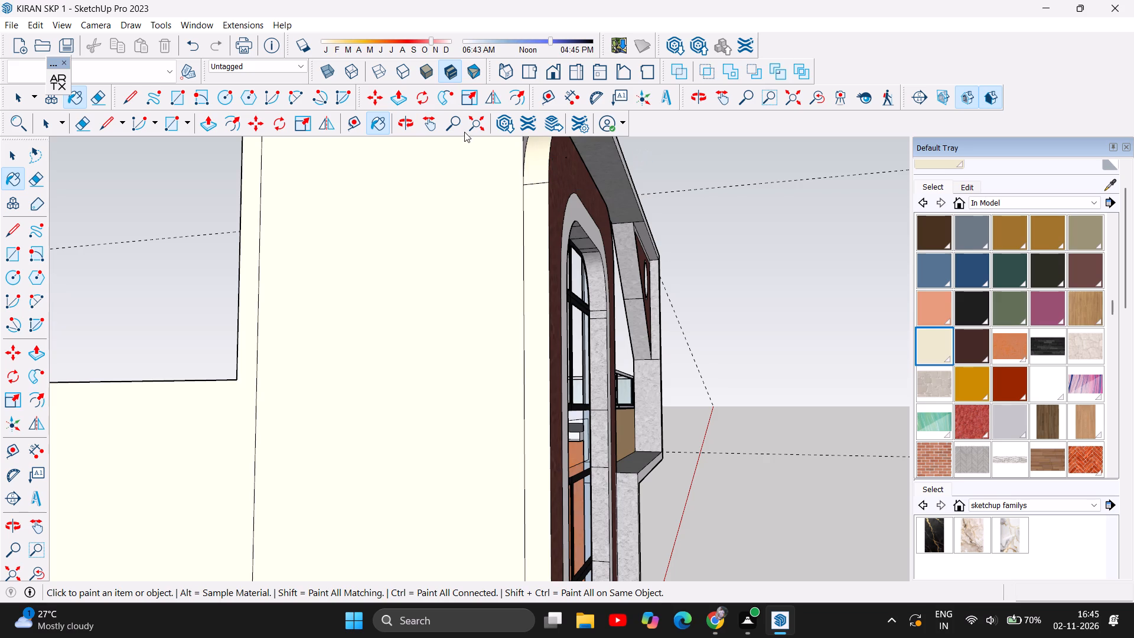
# Paint the arch border, the front wall around the arch and the front face of the house's outer frame cream.
pyautogui.click(414, 126)
pyautogui.moveTo(683, 321); pyautogui.dragTo(472, 356)
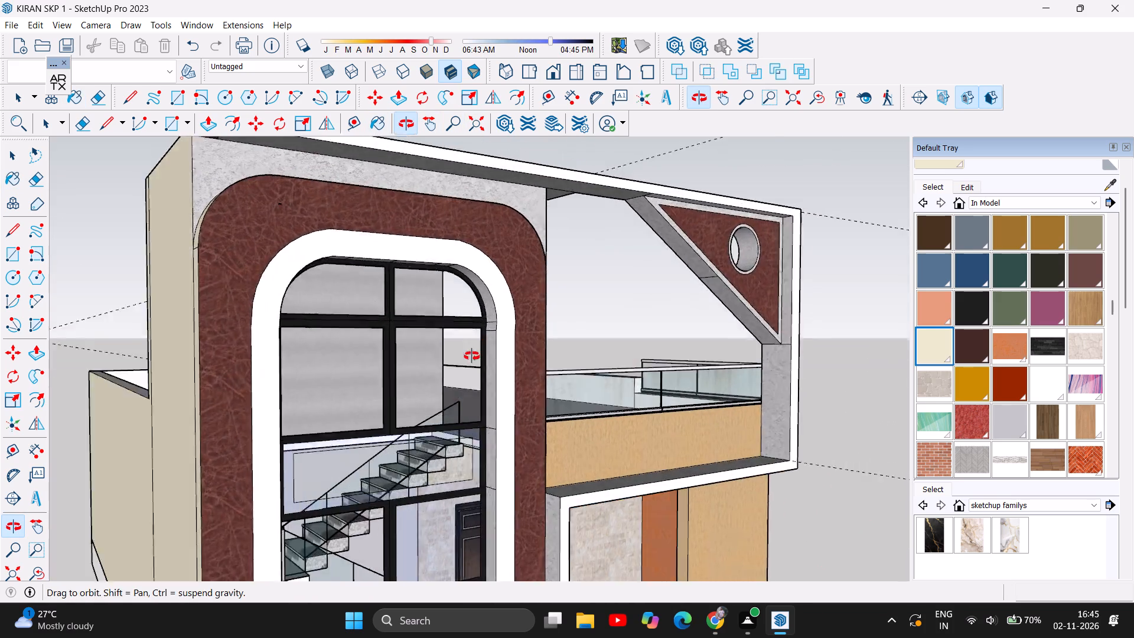
pyautogui.moveTo(472, 356); pyautogui.dragTo(414, 363)
pyautogui.scroll(-3, 426, 355)
pyautogui.scroll(-2, 484, 320)
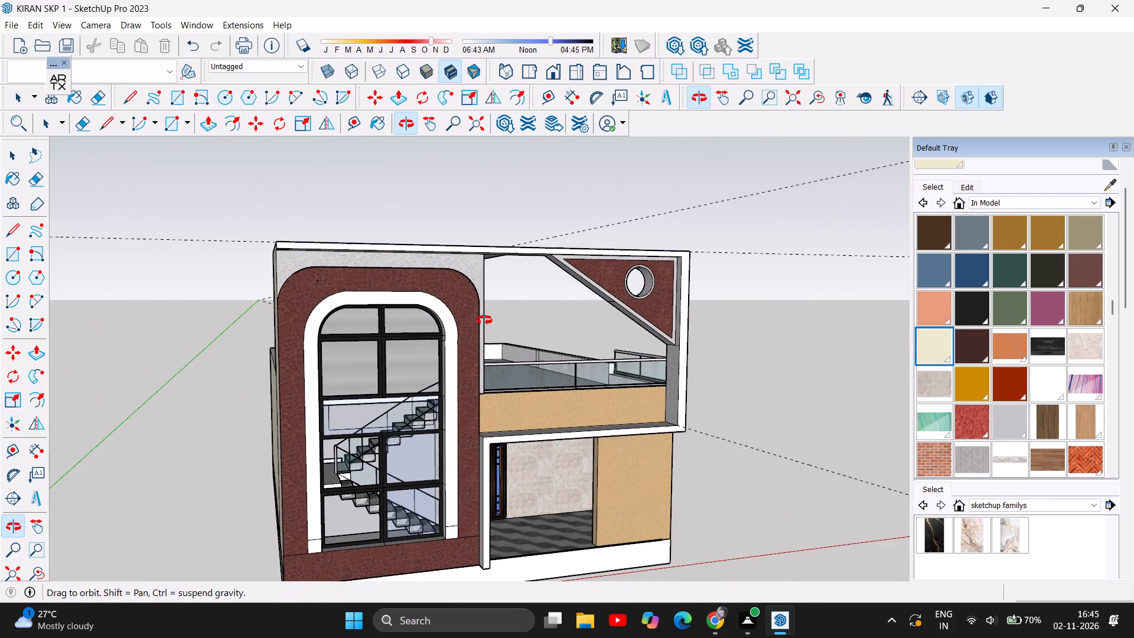
pyautogui.moveTo(612, 421); pyautogui.dragTo(570, 410)
pyautogui.click(923, 344)
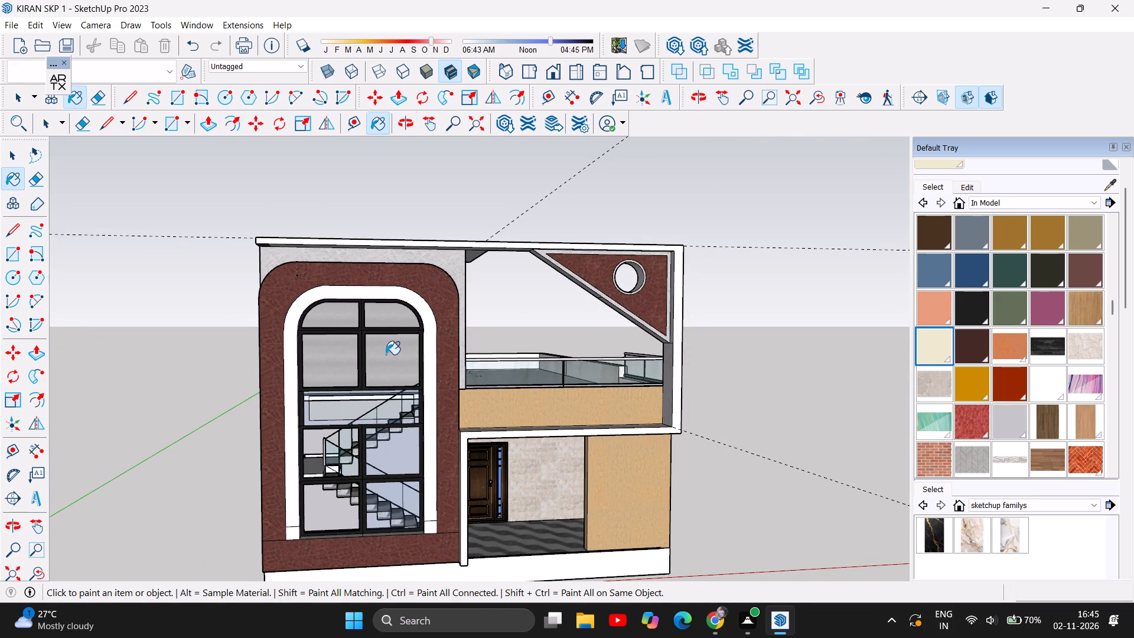
pyautogui.click(292, 341)
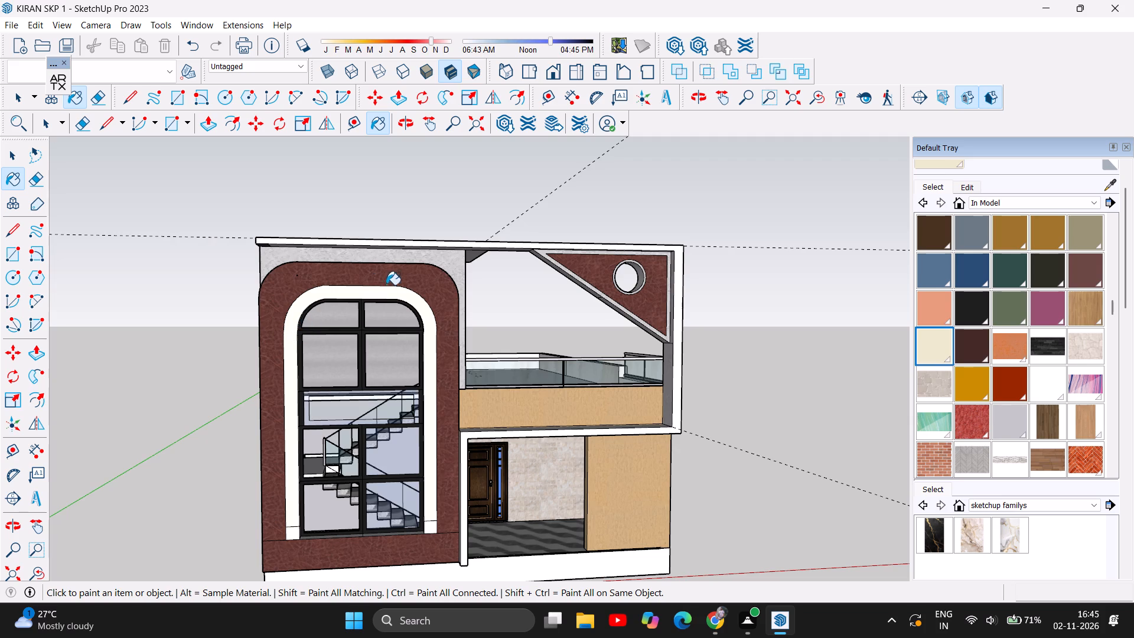
pyautogui.click(455, 264)
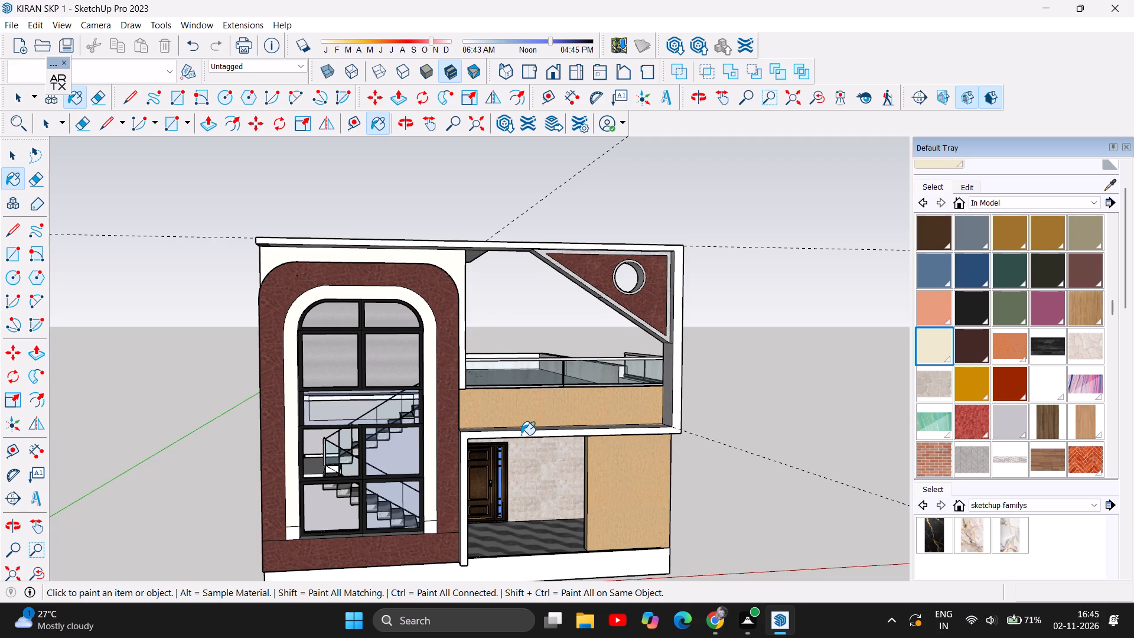
pyautogui.click(521, 435)
# Paint the triangular panel's border, the stair tower's terrace-side wall faces and the underside of its roof overhang cream.
pyautogui.scroll(2, 582, 260)
pyautogui.scroll(4, 644, 244)
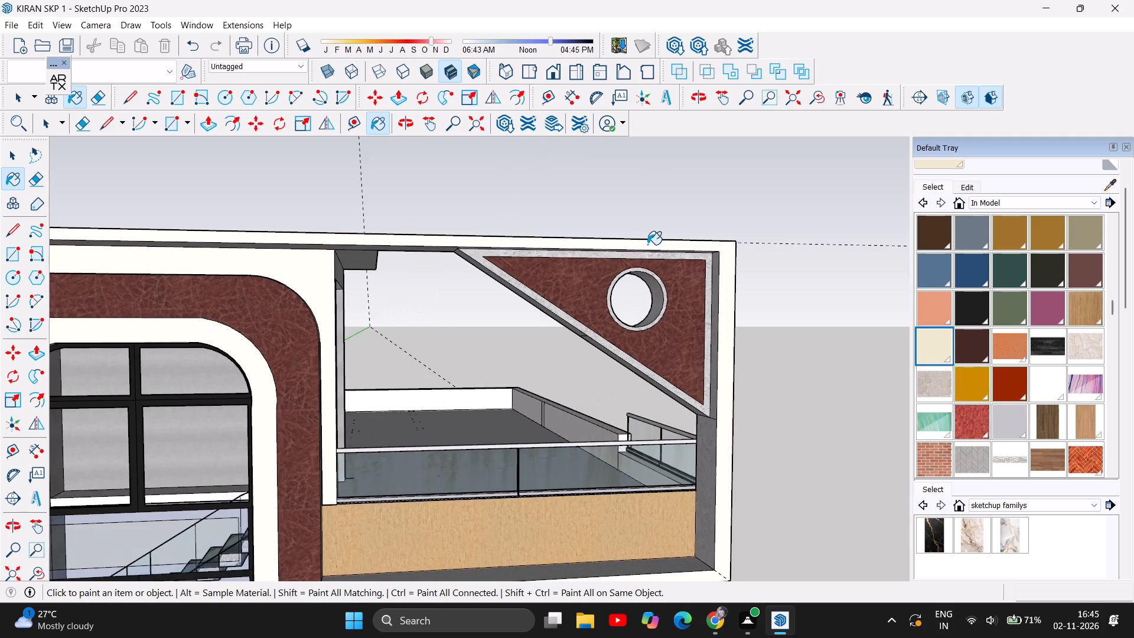
pyautogui.scroll(3, 648, 259)
pyautogui.click(403, 253)
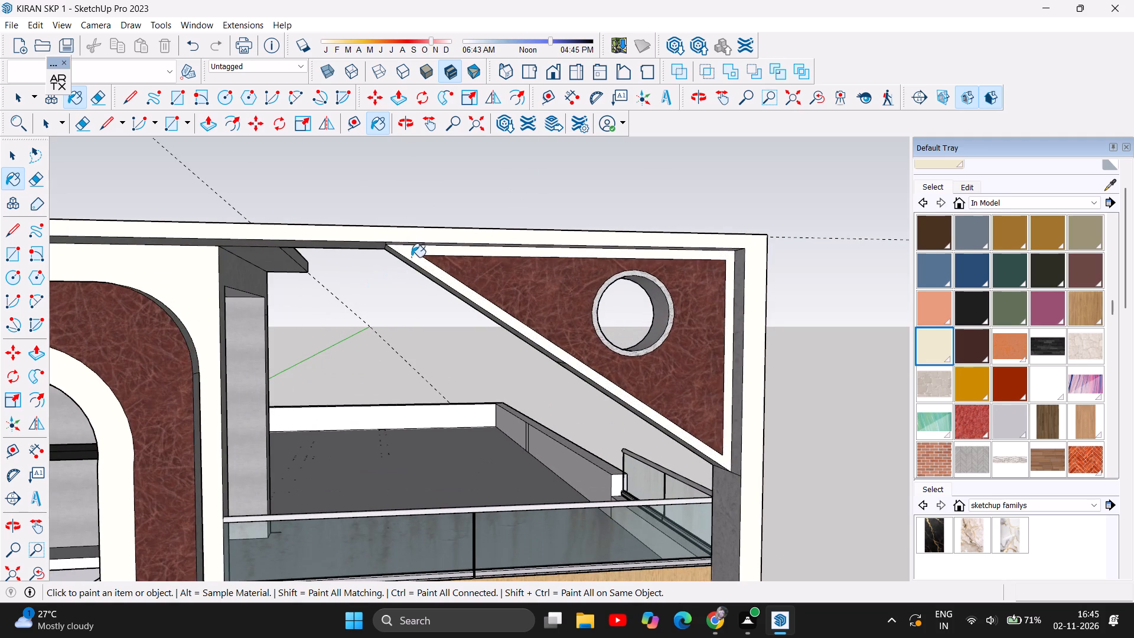
pyautogui.click(235, 271)
pyautogui.click(258, 355)
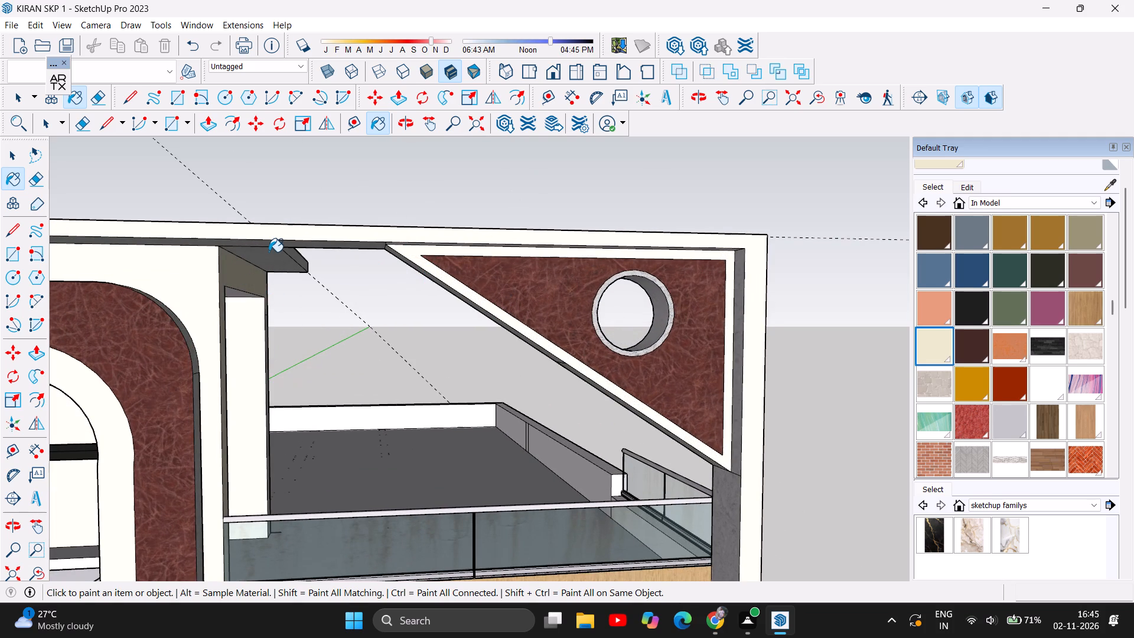
pyautogui.click(269, 252)
# Paint the interior wall beside the staircase, reached through the entrance porch, with the same cream material.
pyautogui.scroll(-6, 421, 300)
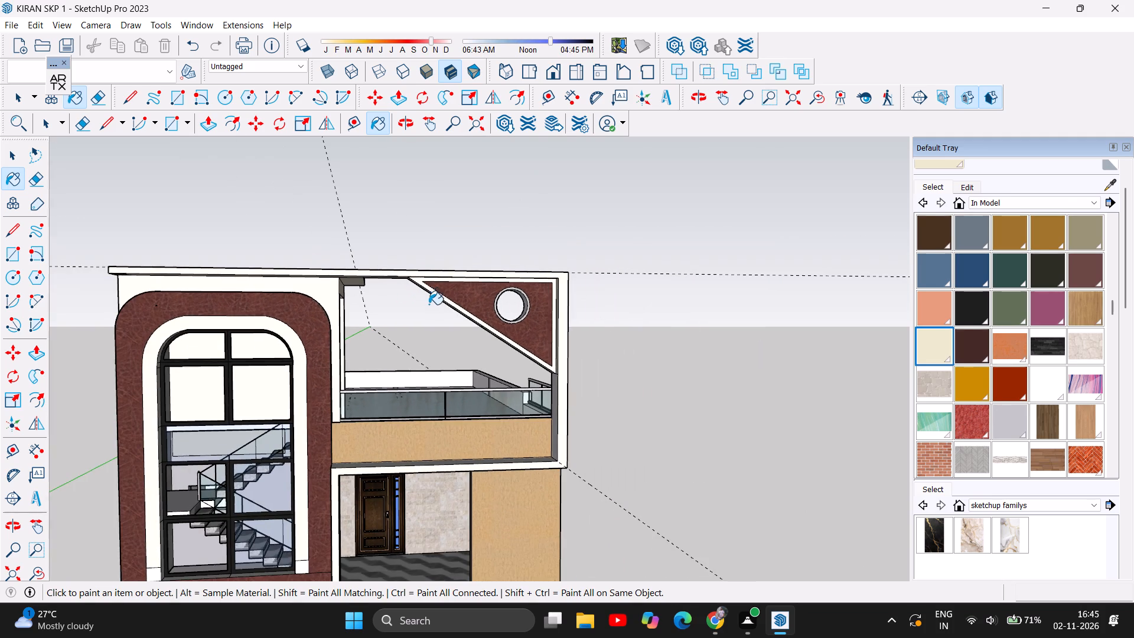
pyautogui.scroll(4, 260, 357)
pyautogui.scroll(-1, 174, 300)
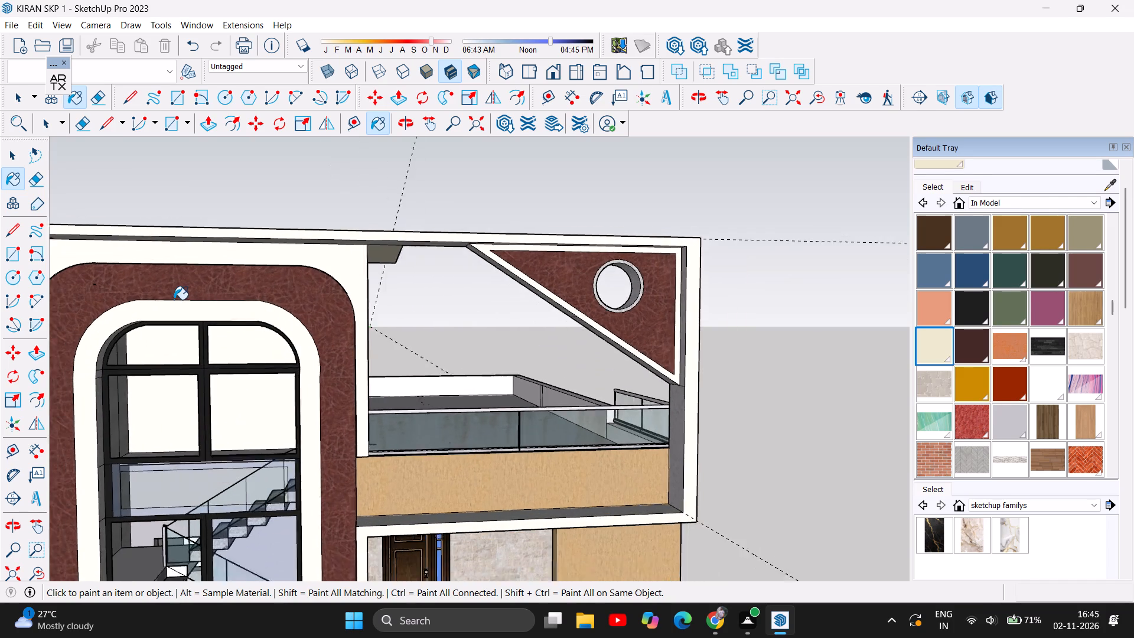
pyautogui.scroll(-2, 174, 300)
pyautogui.scroll(-5, 262, 281)
pyautogui.scroll(1, 408, 488)
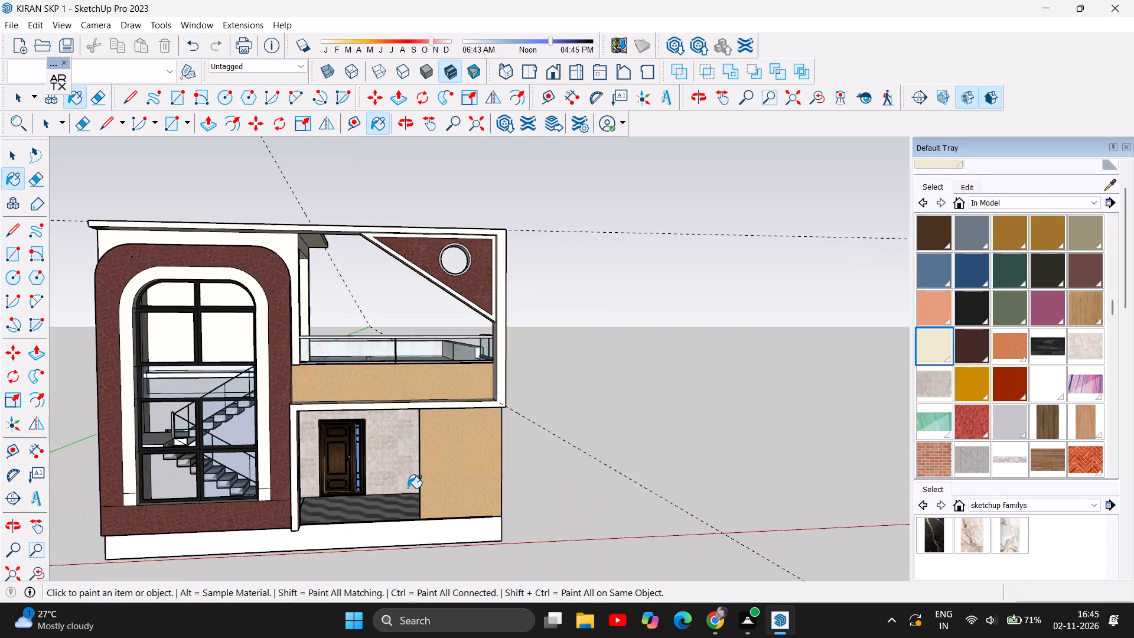
pyautogui.scroll(7, 408, 488)
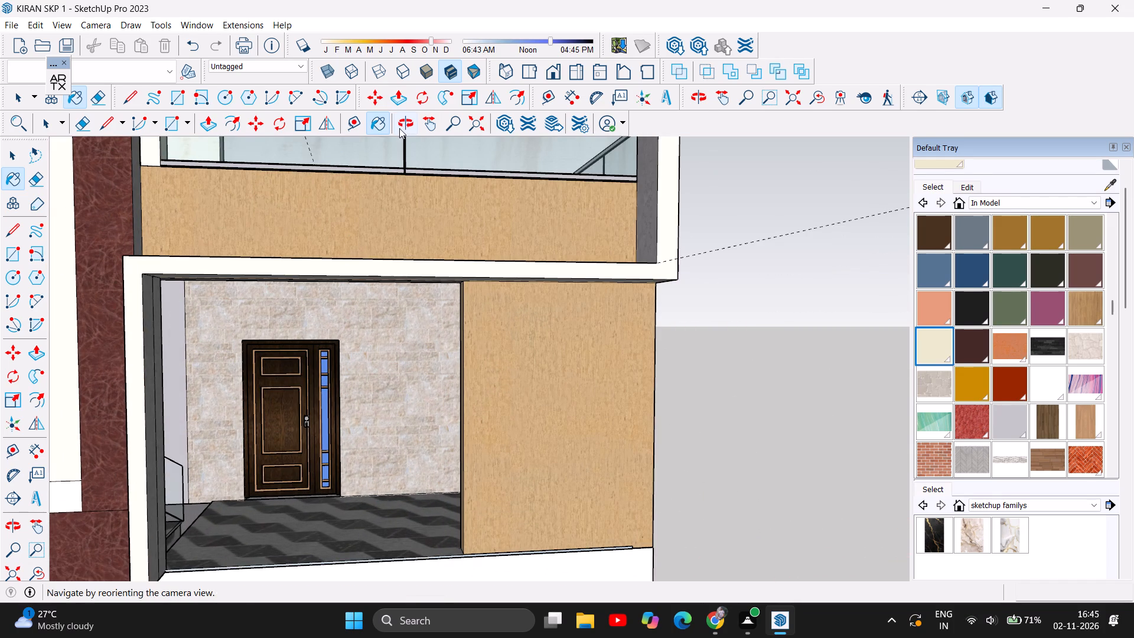
pyautogui.click(400, 126)
pyautogui.moveTo(461, 360); pyautogui.dragTo(307, 349)
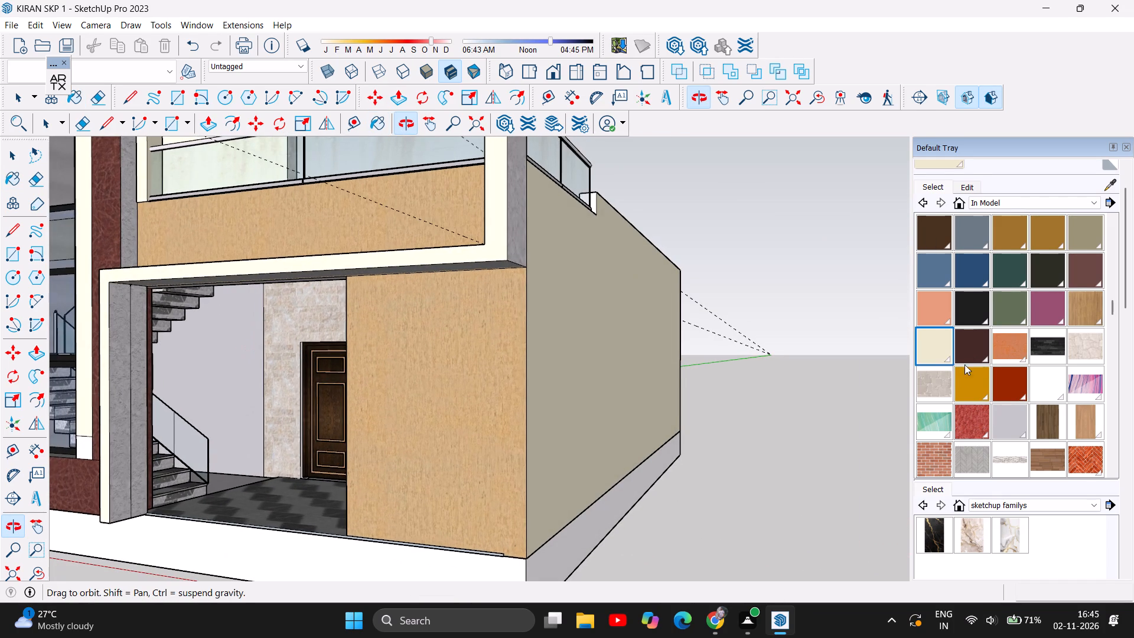
pyautogui.click(941, 354)
pyautogui.click(221, 347)
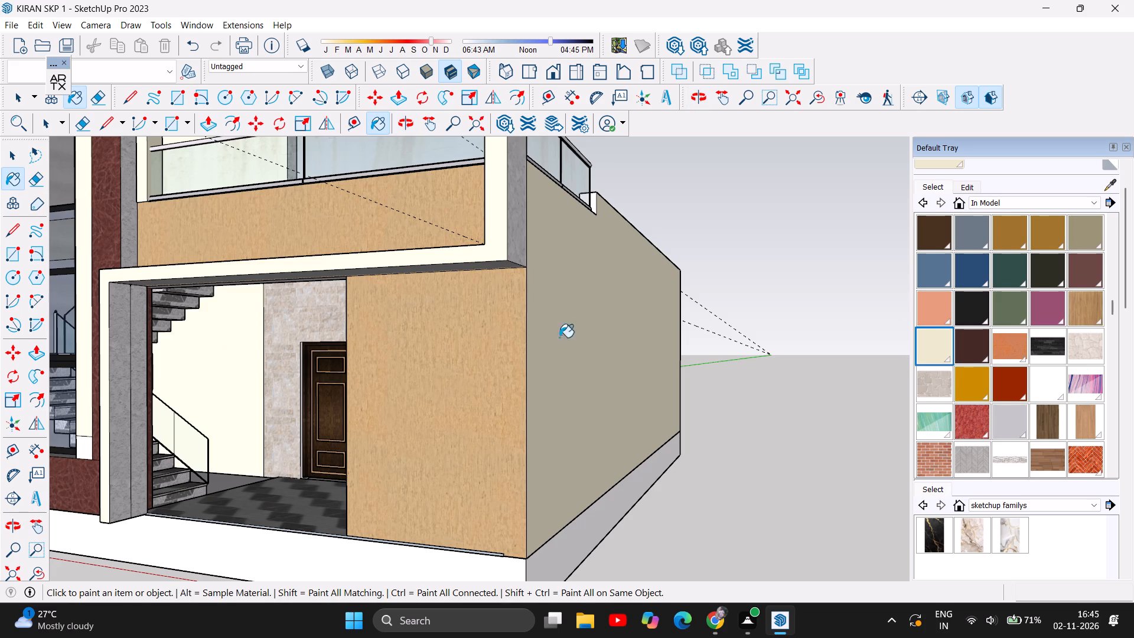
# Inspect the front facade, the base of the arch and both sides of the house for faces still lacking cream.
pyautogui.scroll(-5, 760, 464)
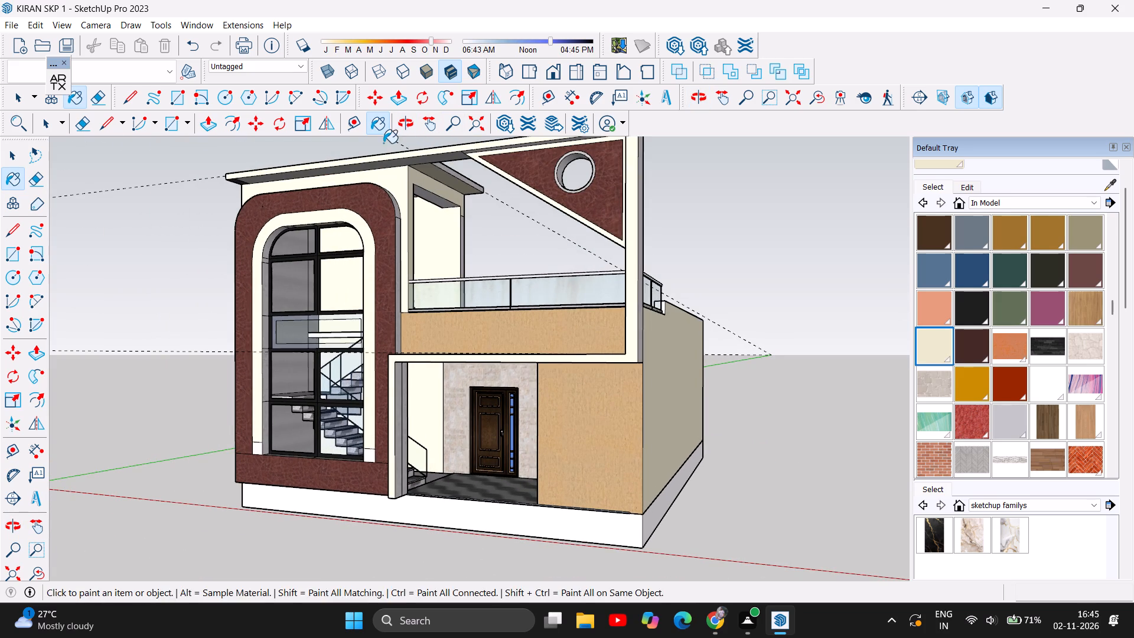
pyautogui.click(400, 121)
pyautogui.moveTo(241, 268); pyautogui.dragTo(426, 291)
pyautogui.scroll(-4, 376, 289)
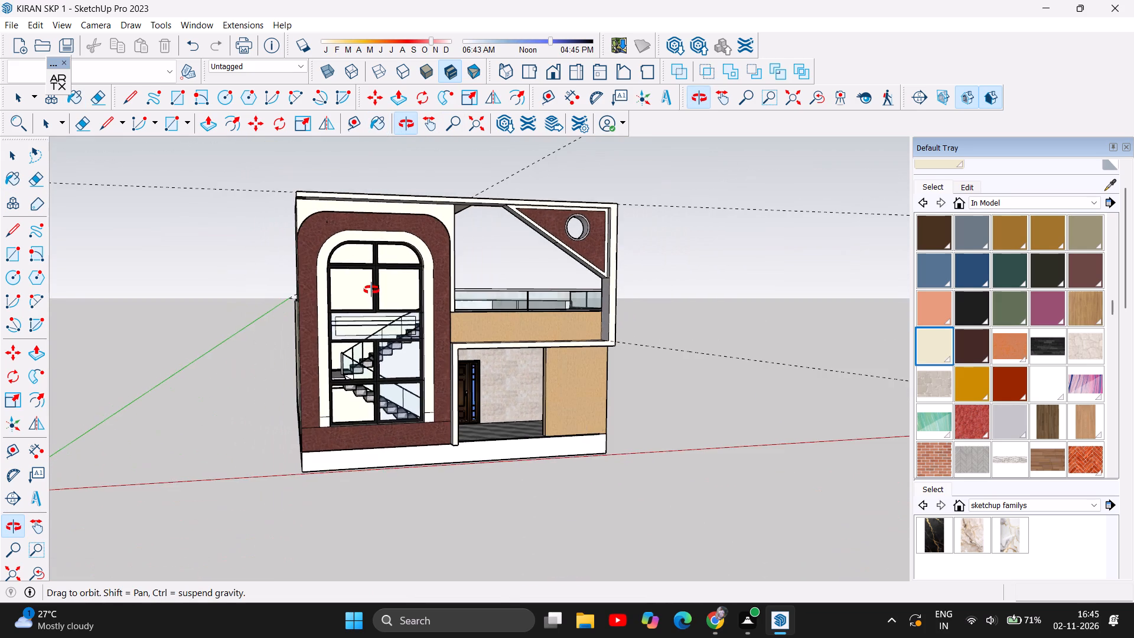
pyautogui.moveTo(527, 349); pyautogui.dragTo(492, 342)
pyautogui.scroll(3, 388, 447)
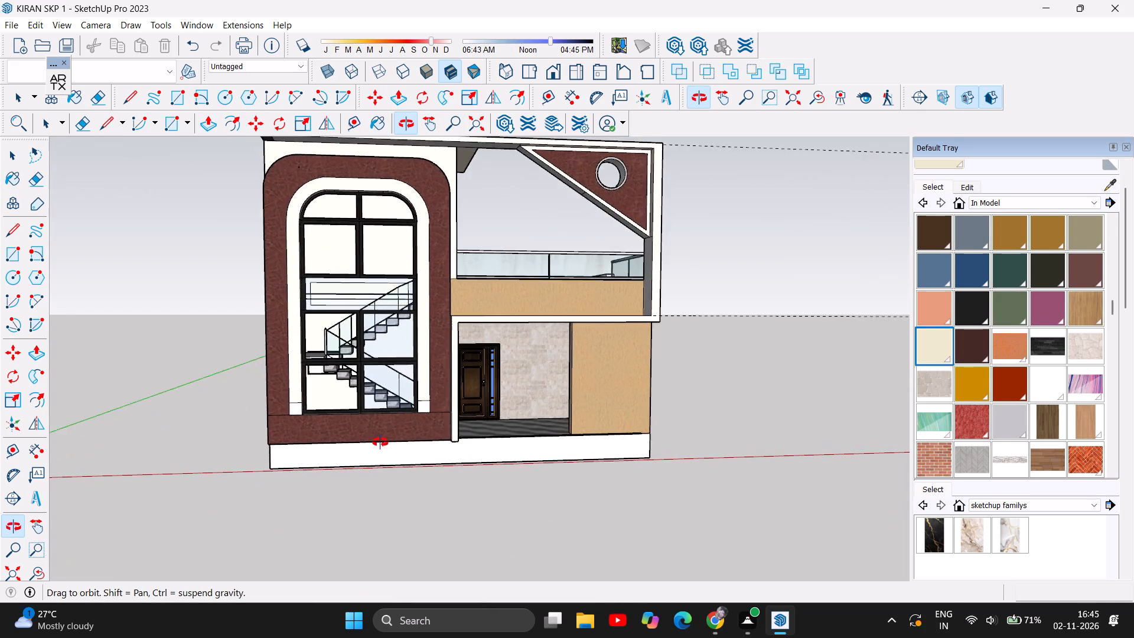
pyautogui.scroll(2, 380, 442)
pyautogui.scroll(10, 279, 440)
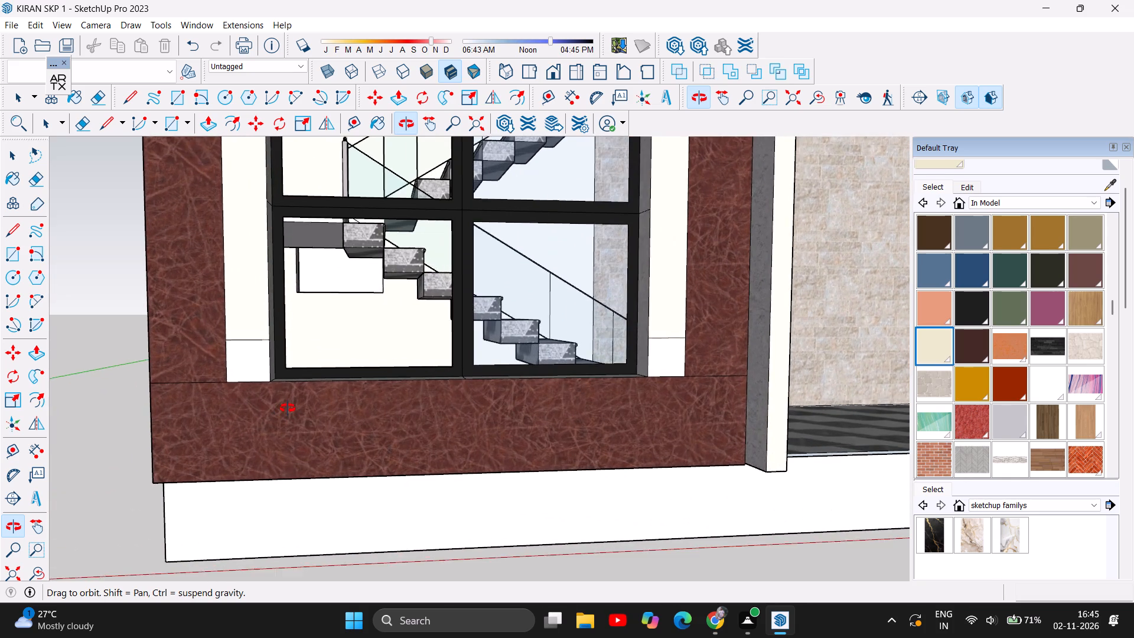
pyautogui.moveTo(304, 428); pyautogui.dragTo(176, 427)
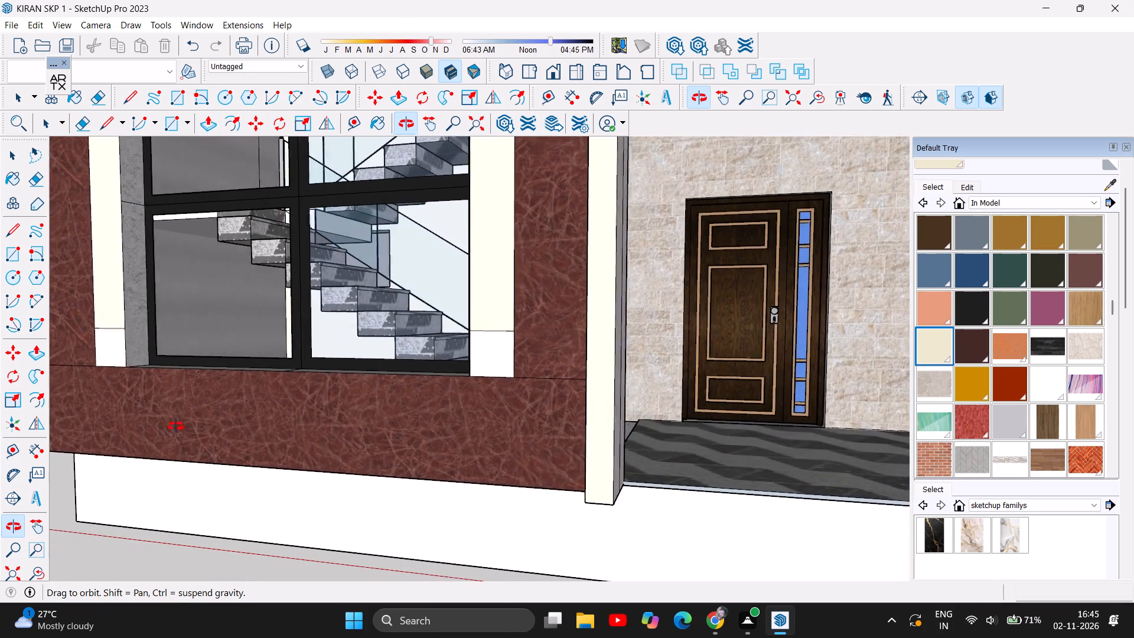
pyautogui.moveTo(176, 427); pyautogui.dragTo(366, 436)
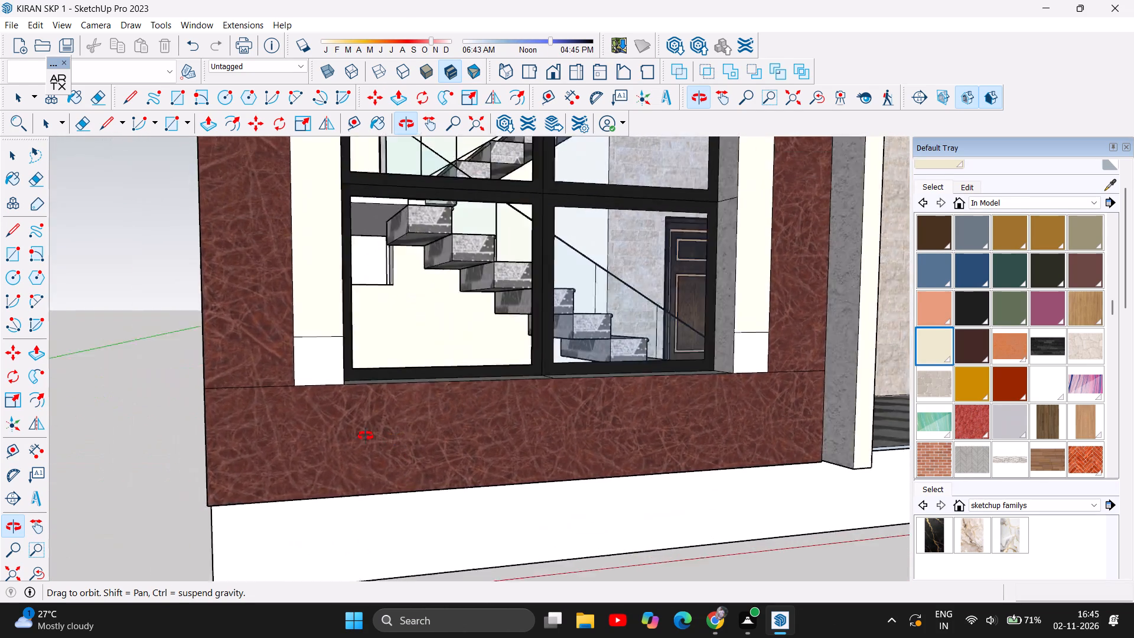
pyautogui.moveTo(366, 436); pyautogui.dragTo(481, 485)
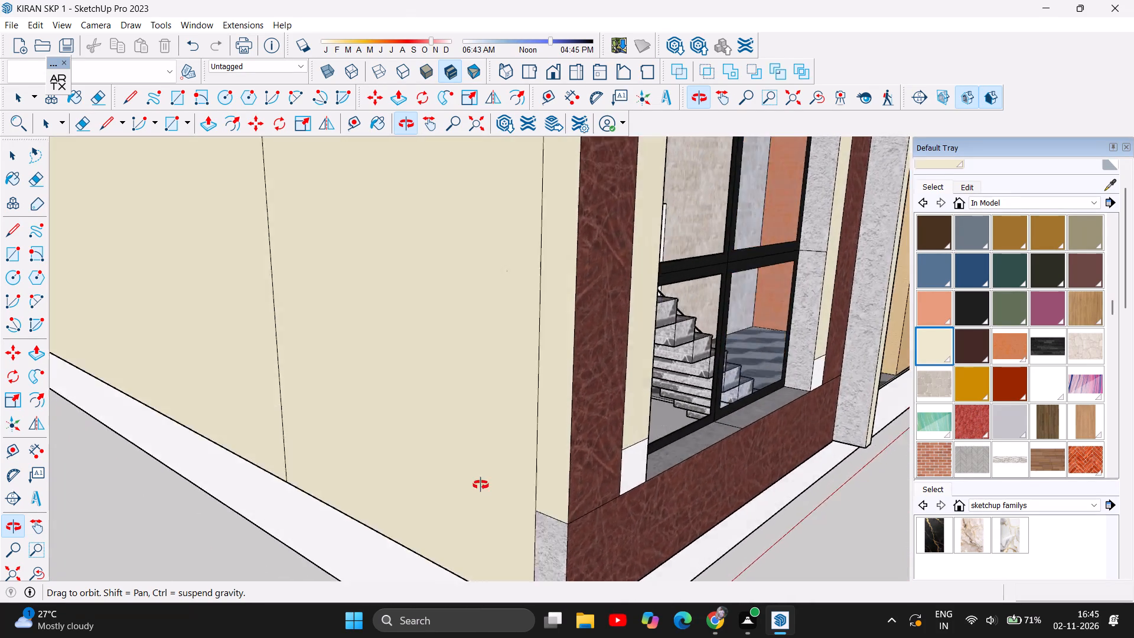
pyautogui.moveTo(481, 485); pyautogui.dragTo(256, 484)
pyautogui.scroll(-5, 421, 481)
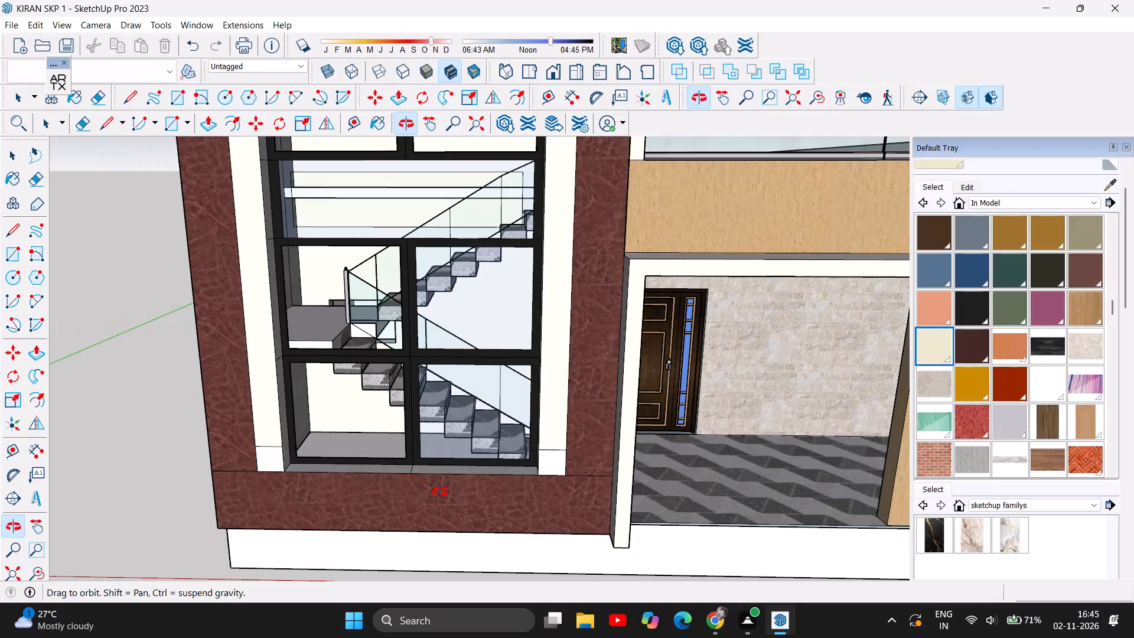
pyautogui.scroll(-8, 442, 493)
pyautogui.moveTo(334, 268); pyautogui.dragTo(681, 269)
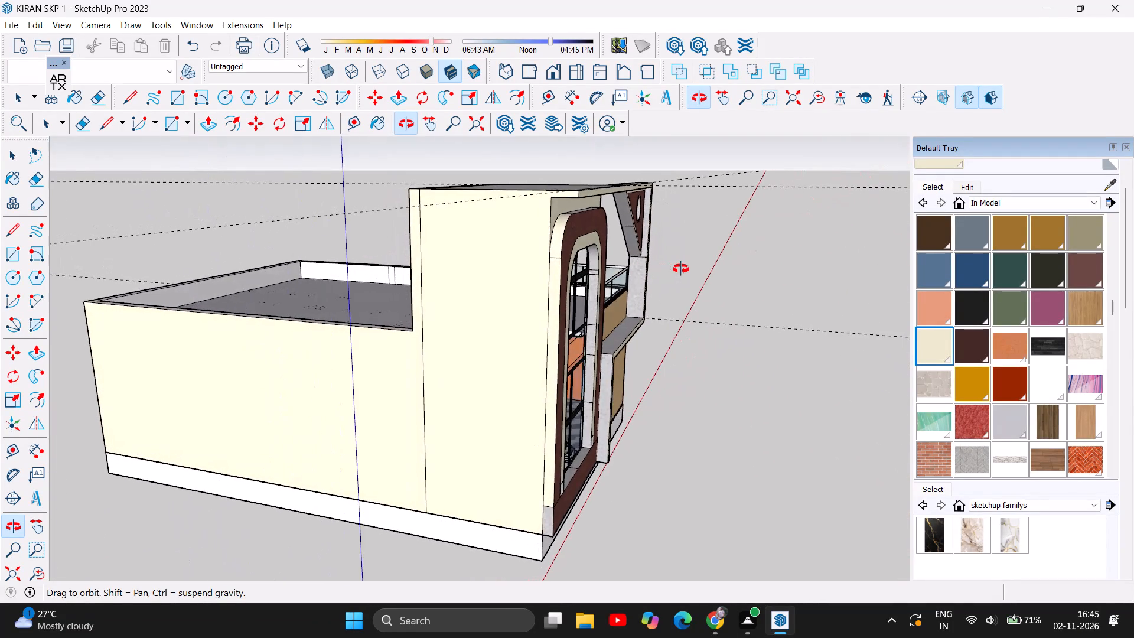
pyautogui.moveTo(681, 269); pyautogui.dragTo(178, 229)
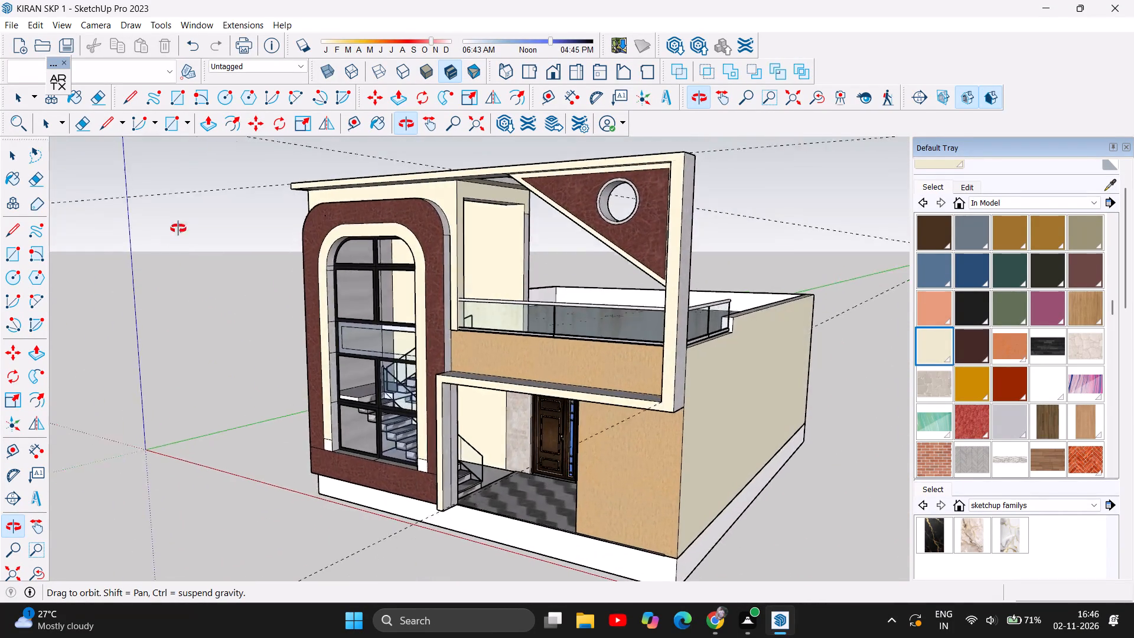
pyautogui.moveTo(178, 229); pyautogui.dragTo(322, 240)
pyautogui.scroll(-3, 354, 262)
# Paint the front frame's outer side face, the porch post's side faces and the underside of the horizontal band cream.
pyautogui.moveTo(491, 330); pyautogui.dragTo(373, 207)
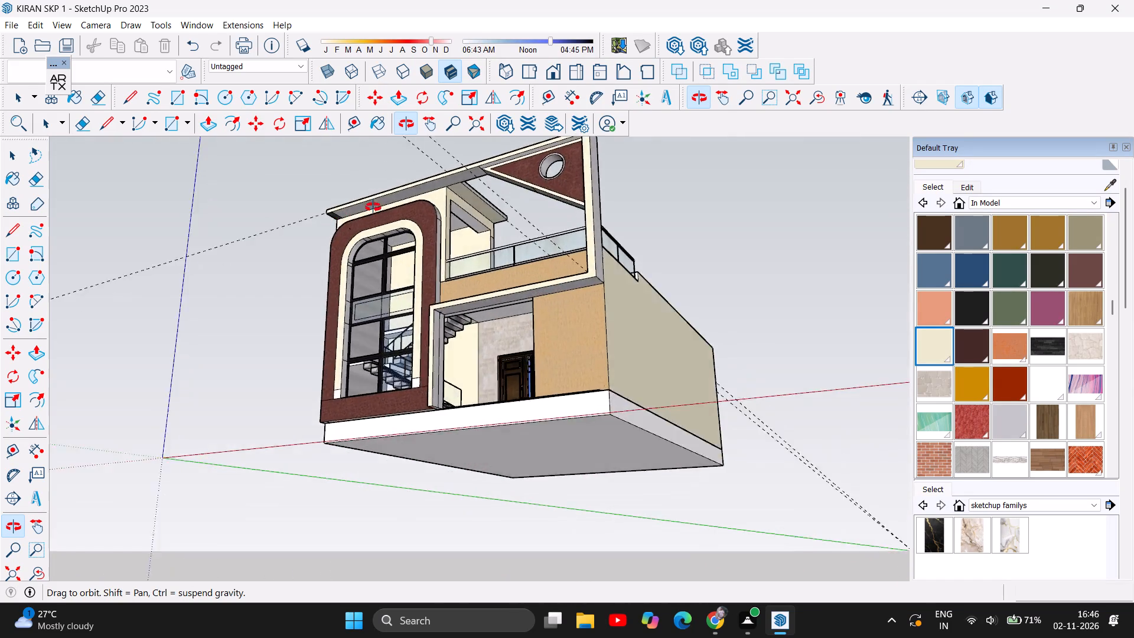
pyautogui.moveTo(373, 207); pyautogui.dragTo(267, 232)
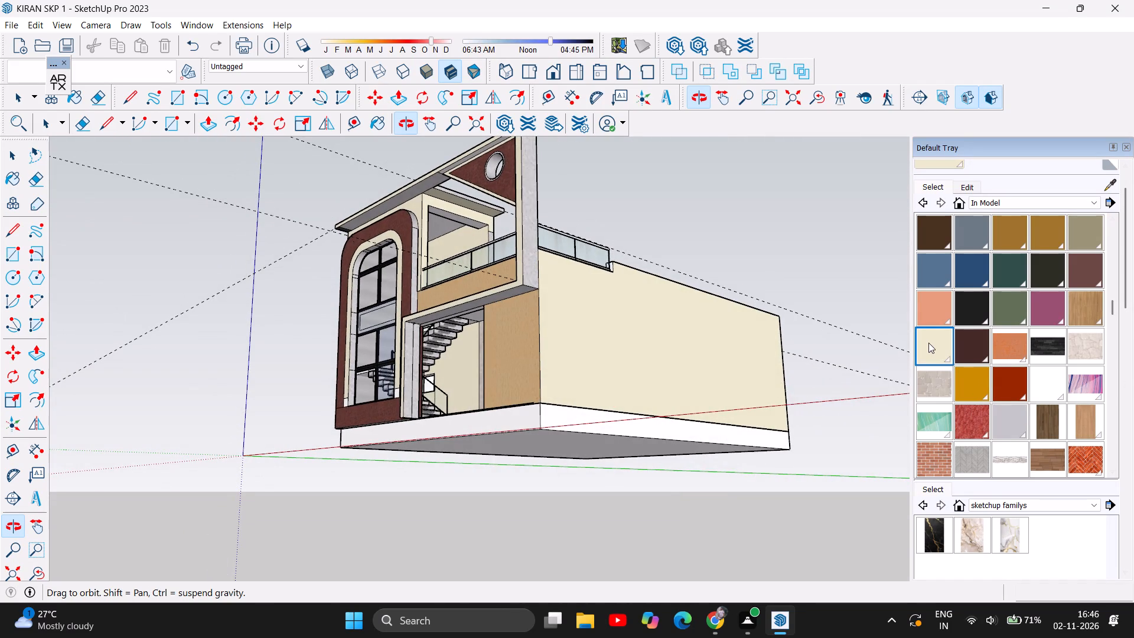
pyautogui.click(930, 343)
pyautogui.click(528, 236)
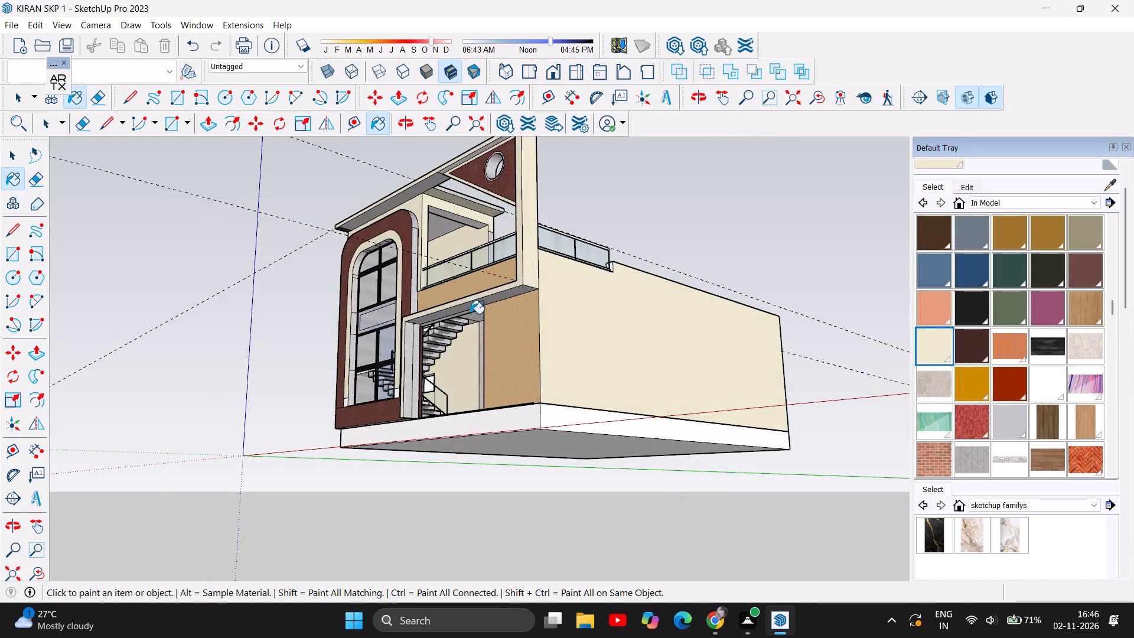
pyautogui.scroll(4, 458, 334)
pyautogui.click(374, 380)
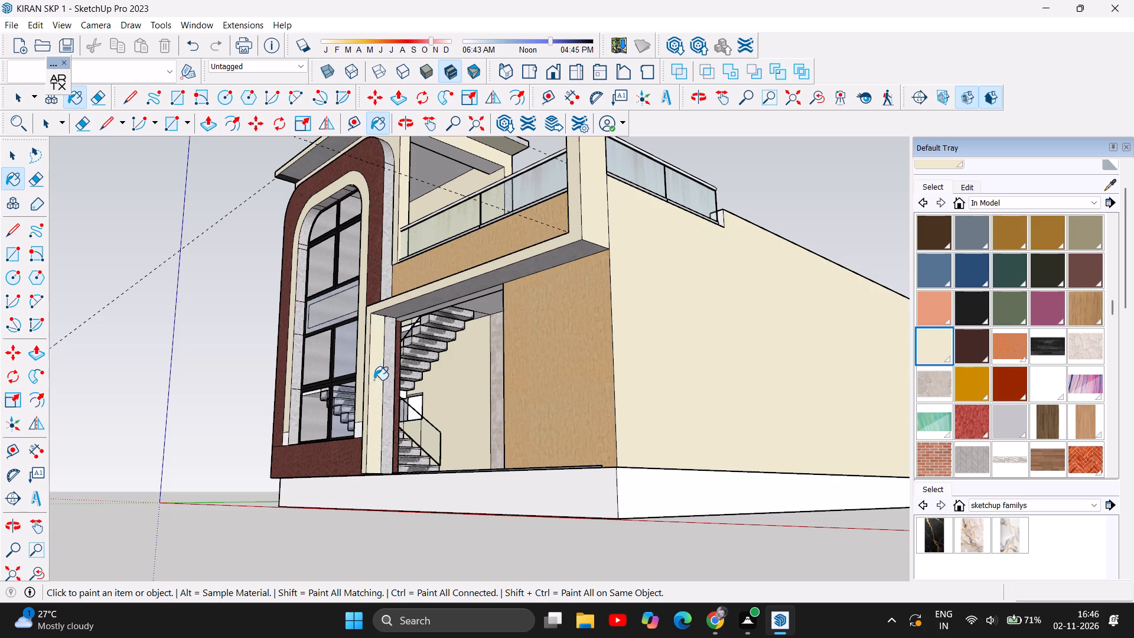
pyautogui.click(389, 370)
pyautogui.click(448, 297)
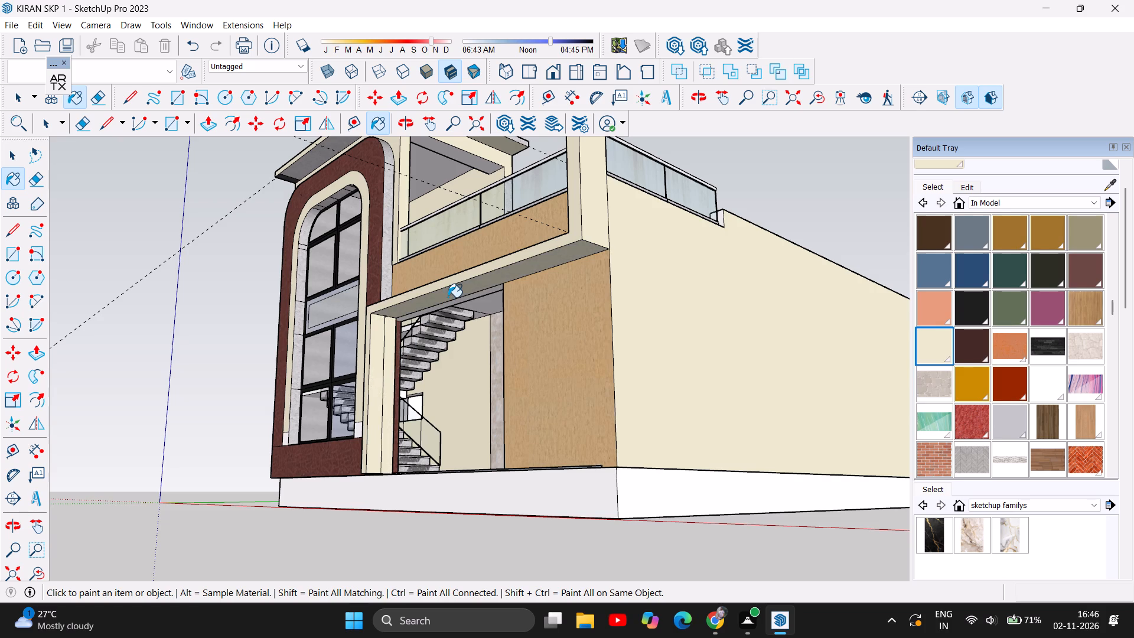
# Paint the front frame's inner post faces, the triangular panel's slanted underside and the top beam's underside with the cream material.
pyautogui.scroll(-6, 709, 503)
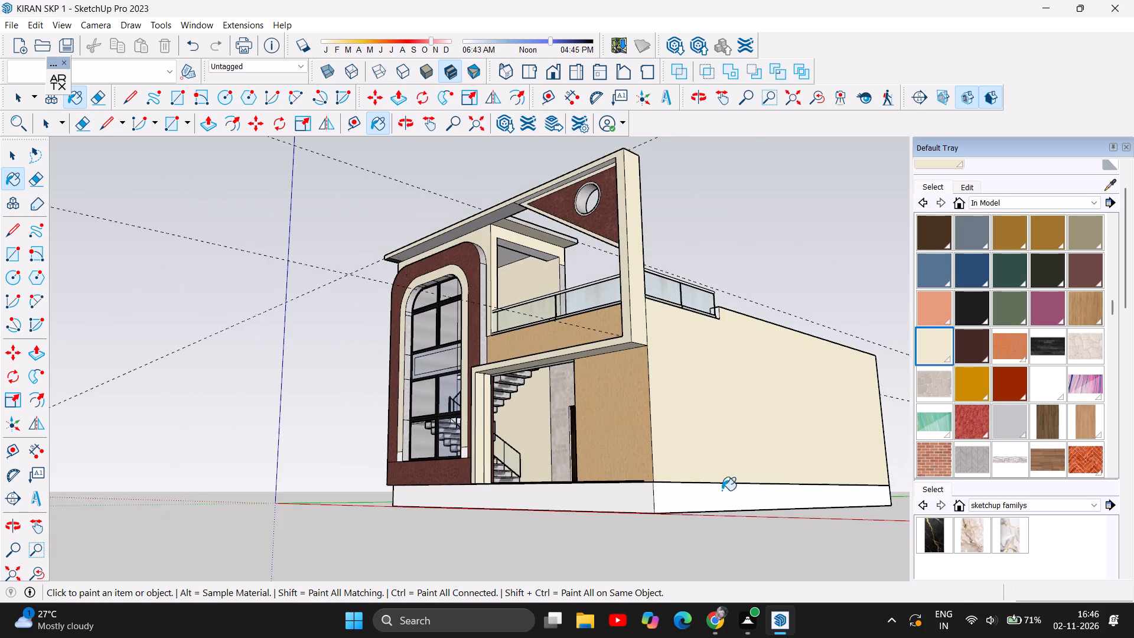
pyautogui.click(405, 131)
pyautogui.moveTo(370, 285); pyautogui.dragTo(562, 324)
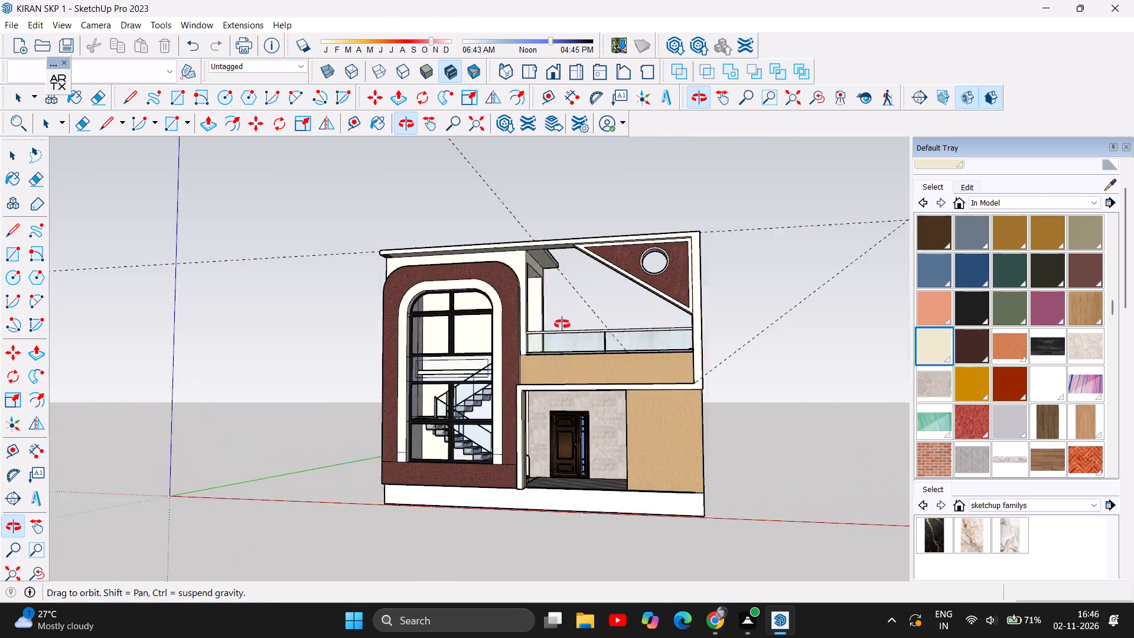
pyautogui.moveTo(562, 324); pyautogui.dragTo(800, 301)
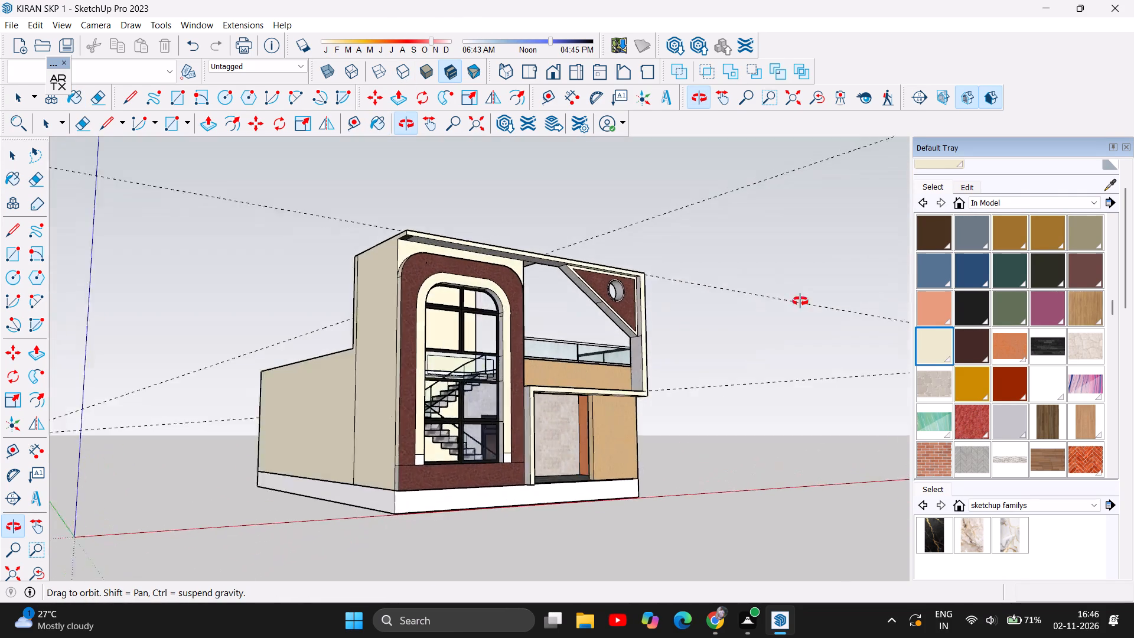
pyautogui.moveTo(800, 301); pyautogui.dragTo(812, 301)
pyautogui.scroll(7, 629, 362)
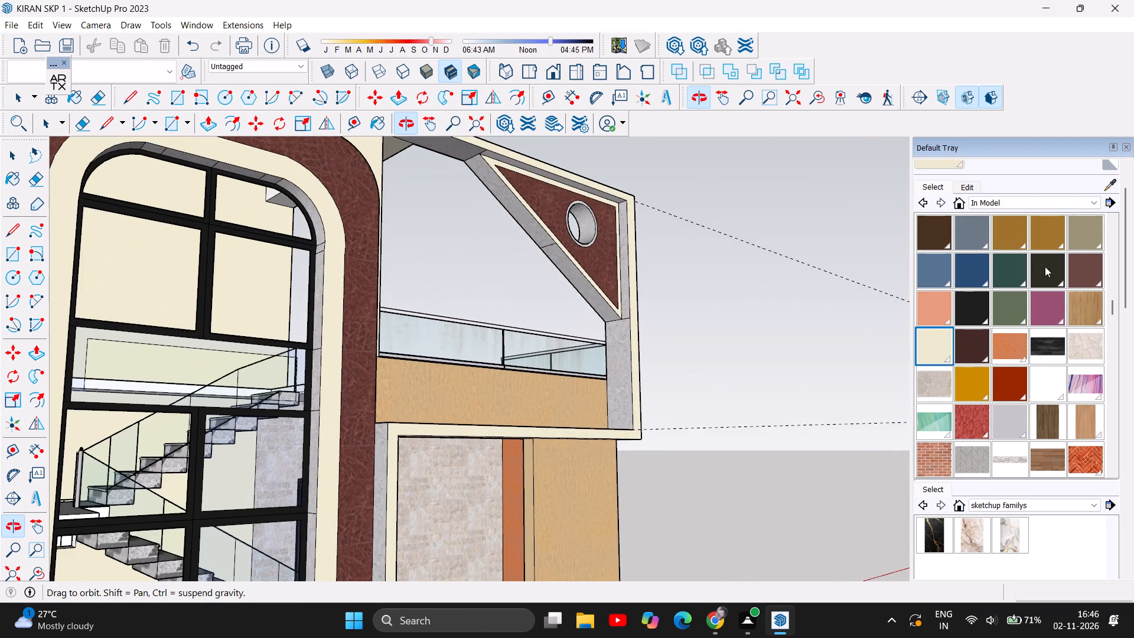
pyautogui.click(944, 353)
pyautogui.click(625, 360)
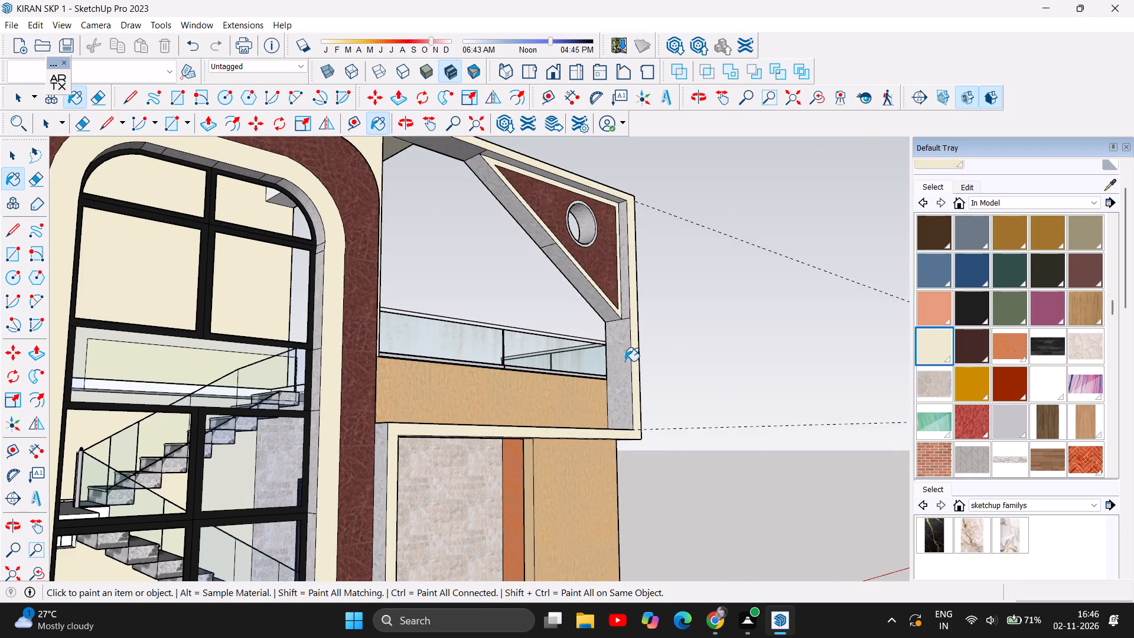
pyautogui.click(624, 295)
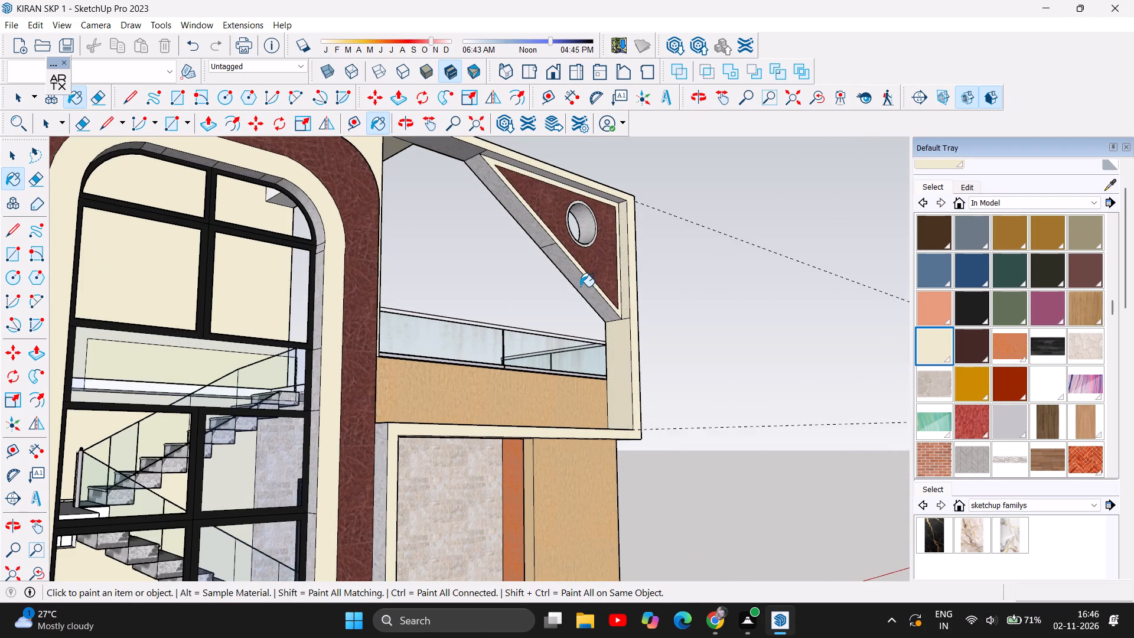
pyautogui.click(580, 287)
pyautogui.click(535, 227)
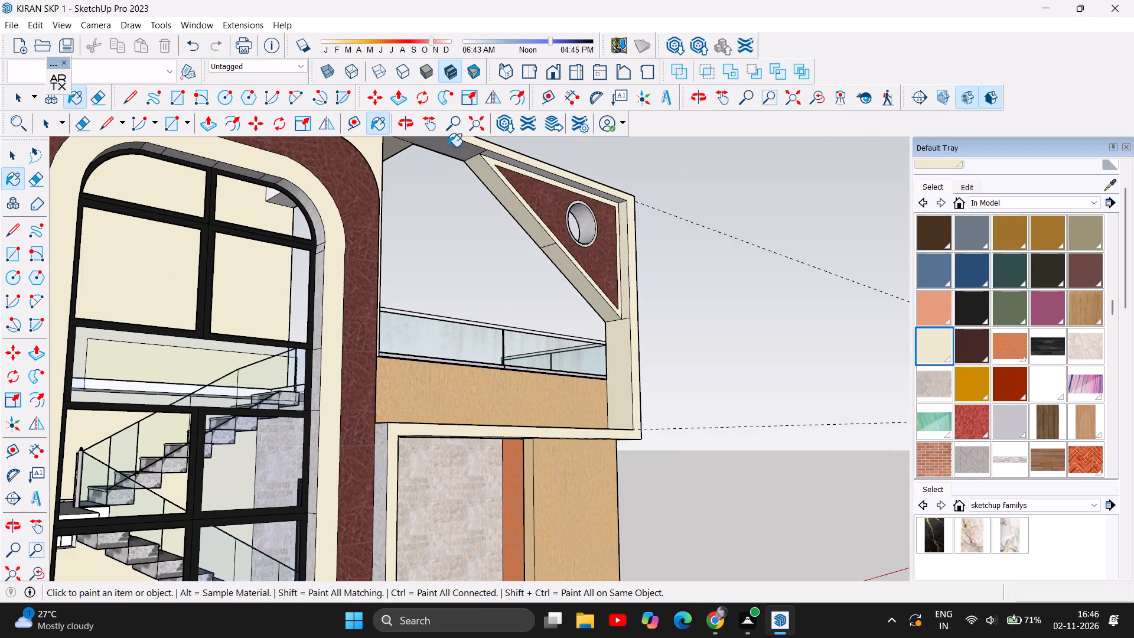
pyautogui.click(446, 143)
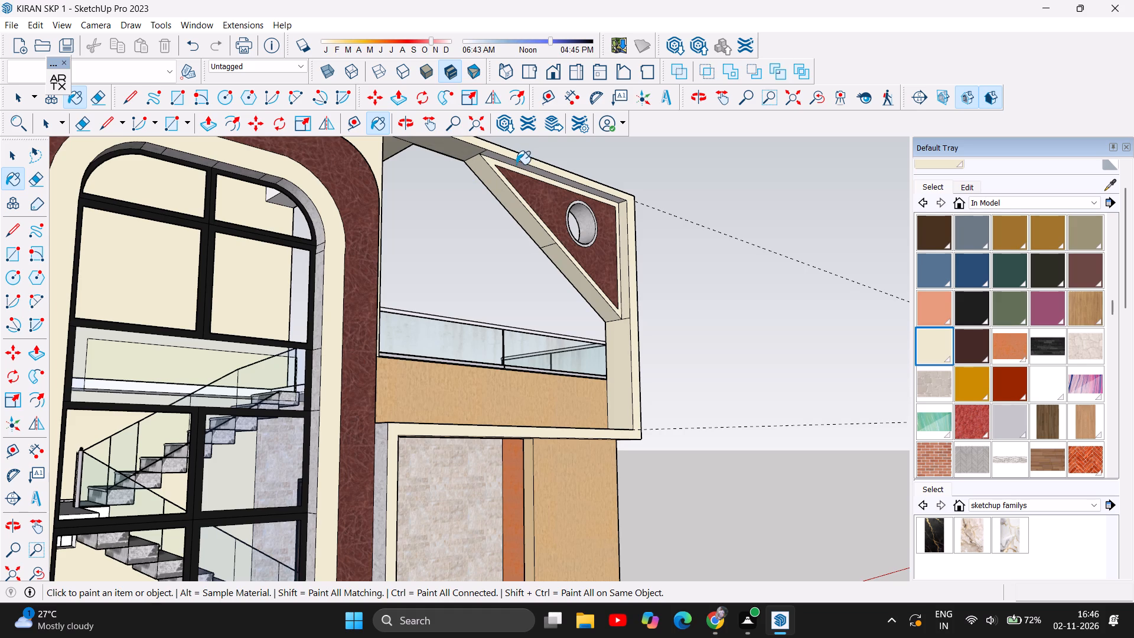
pyautogui.doubleClick(516, 164)
# Paint the inner rim of the round opening in the dark red triangular panel cream.
pyautogui.scroll(-4, 483, 300)
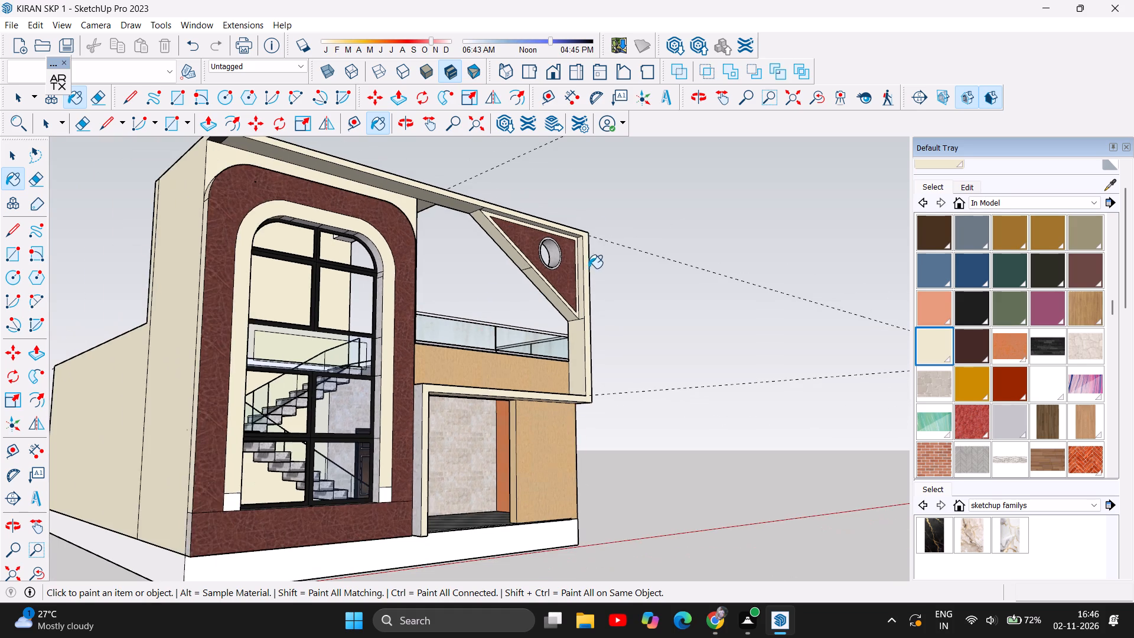
pyautogui.scroll(8, 589, 268)
pyautogui.click(525, 252)
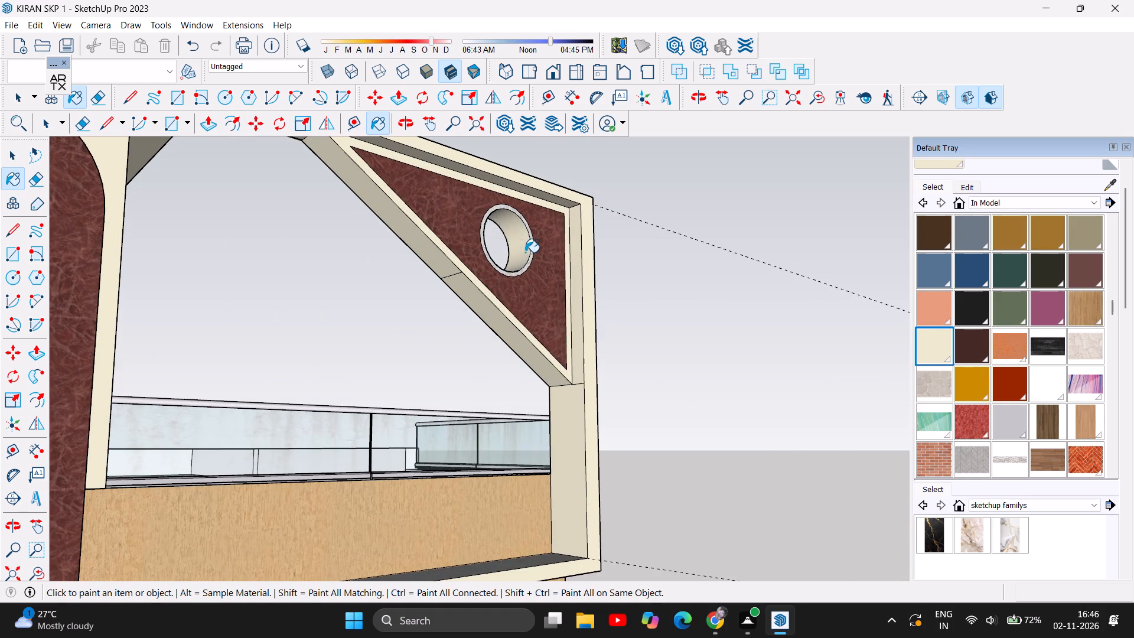
# Paint the dark end section of the top beam's underside, above the arch's outer corner, cream.
pyautogui.scroll(-5, 538, 280)
pyautogui.scroll(-1, 691, 337)
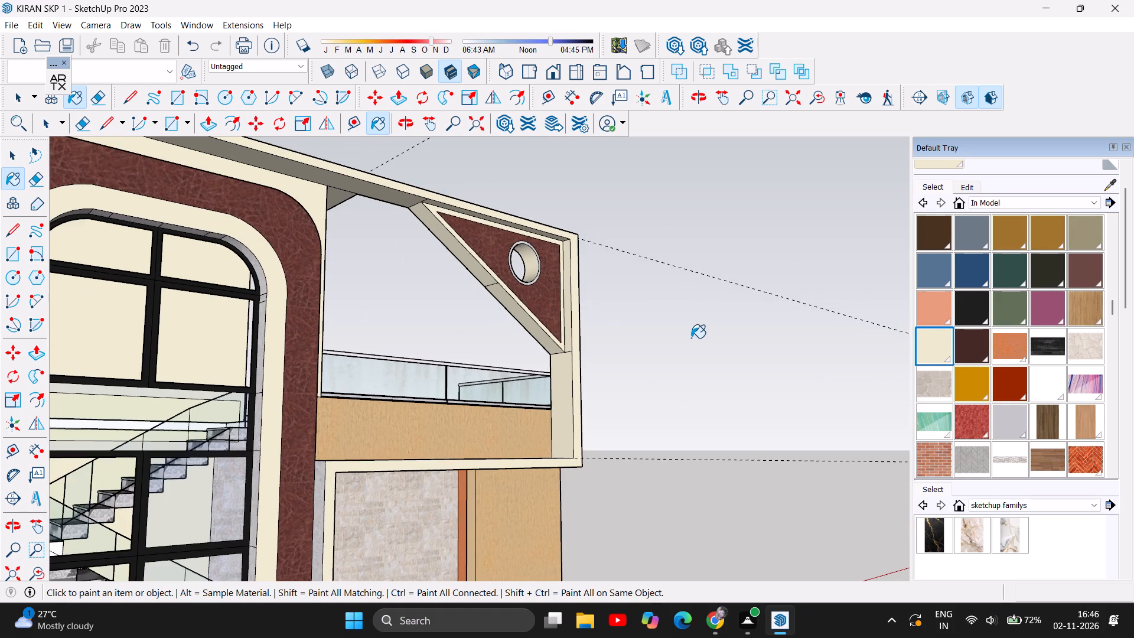
pyautogui.scroll(-4, 691, 338)
pyautogui.scroll(3, 321, 227)
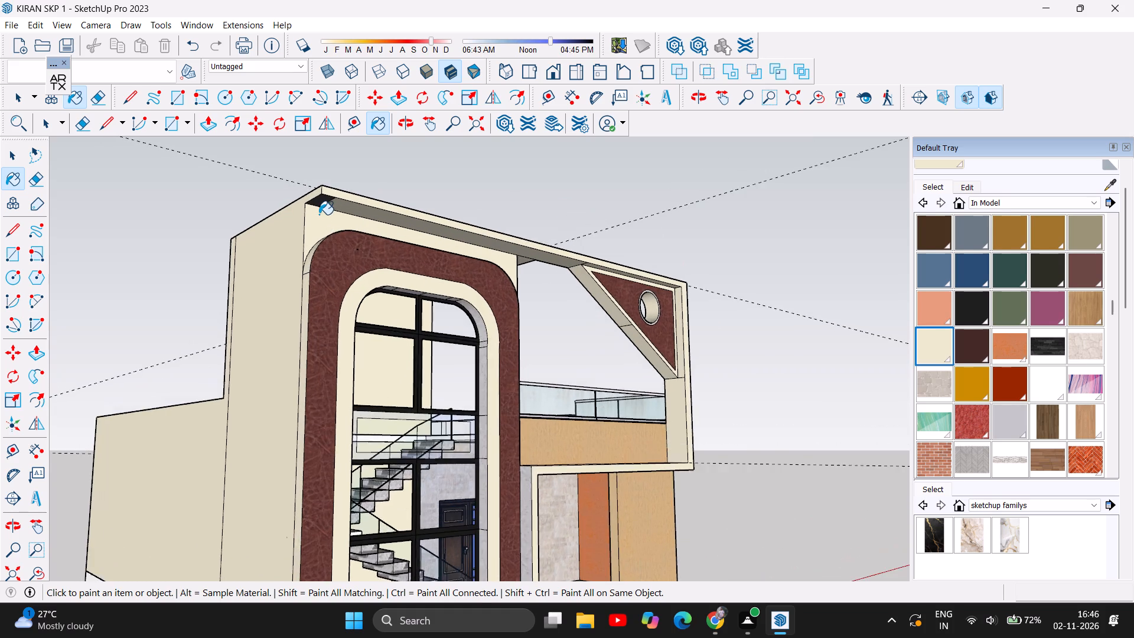
pyautogui.scroll(9, 319, 214)
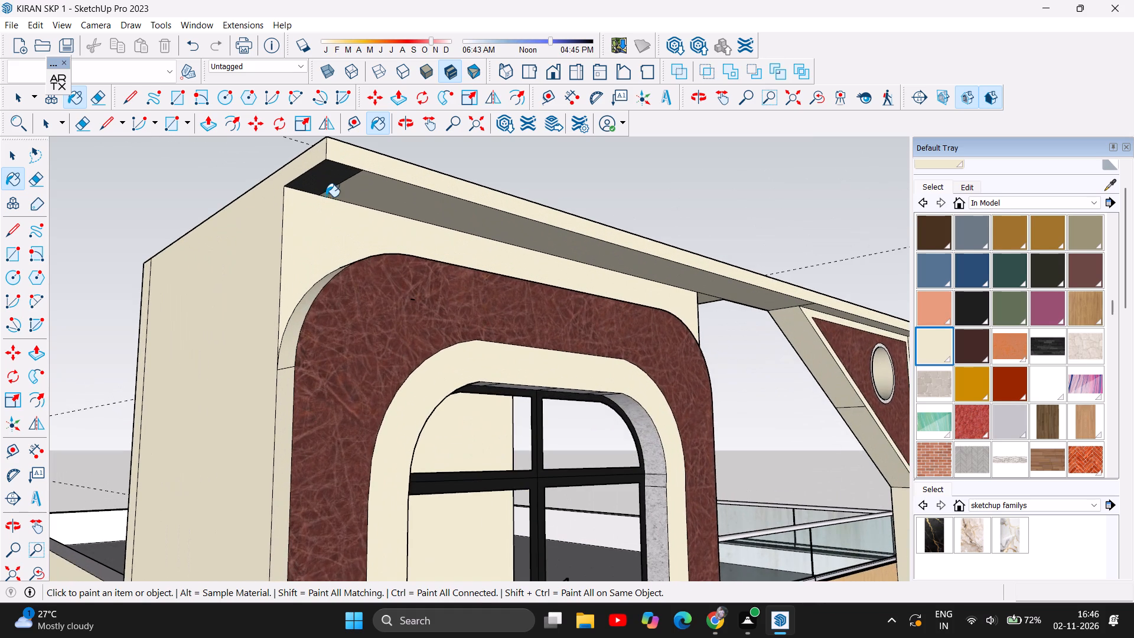
pyautogui.click(327, 182)
# Paint the arched window's porch-side and top reveal faces and the outer base block of its border cream.
pyautogui.scroll(-3, 210, 187)
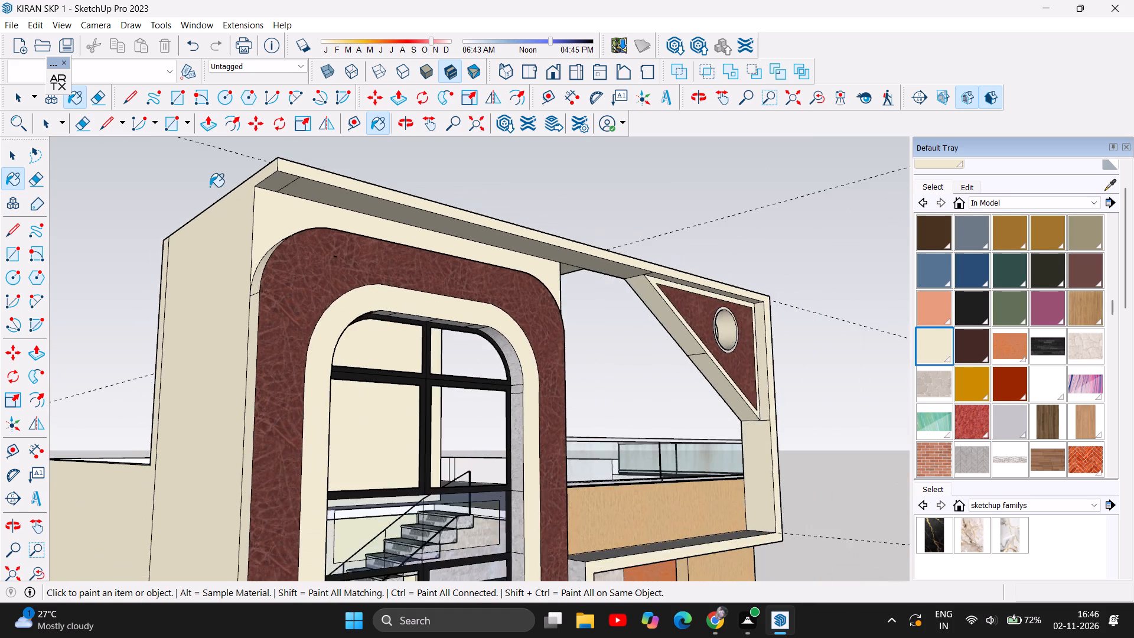
pyautogui.scroll(-5, 210, 187)
pyautogui.scroll(7, 389, 480)
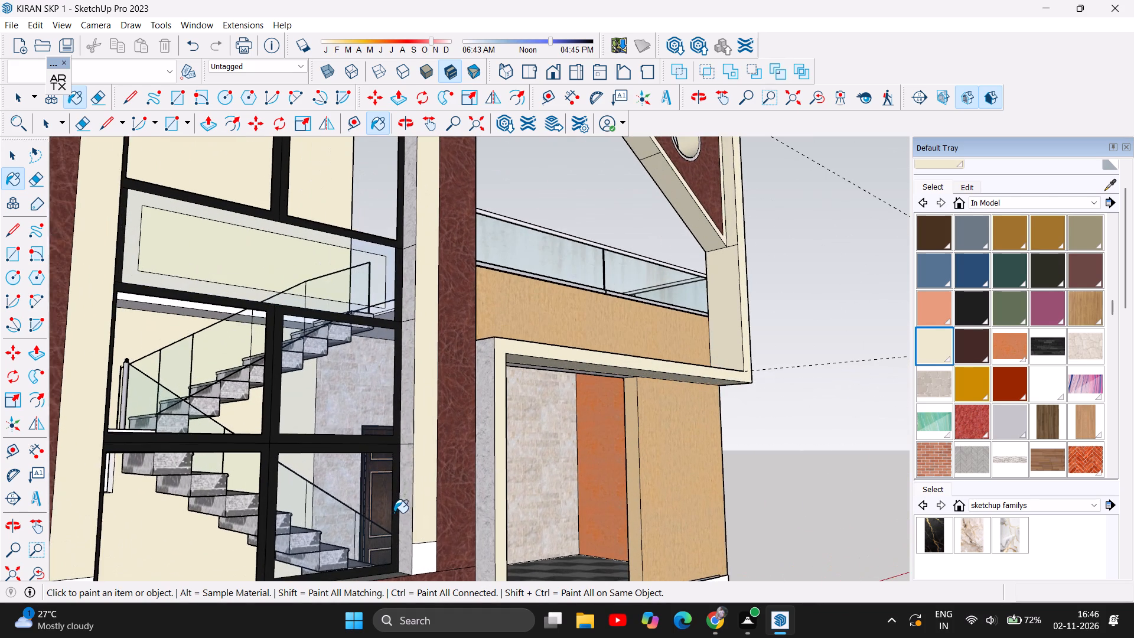
pyautogui.click(408, 497)
pyautogui.click(402, 396)
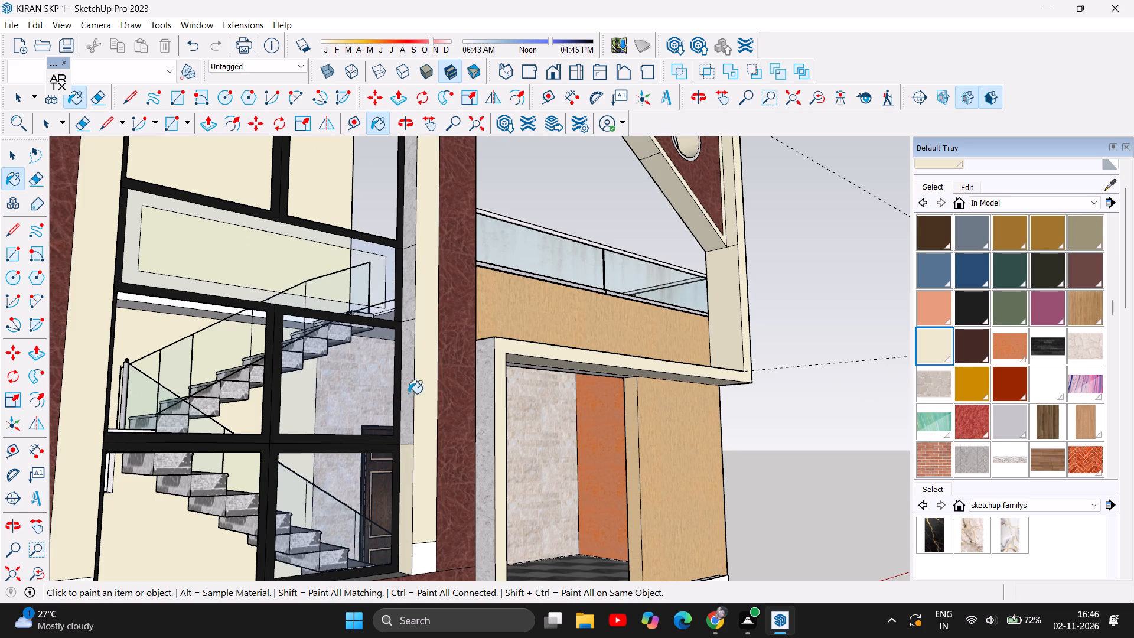
pyautogui.click(412, 308)
pyautogui.click(409, 377)
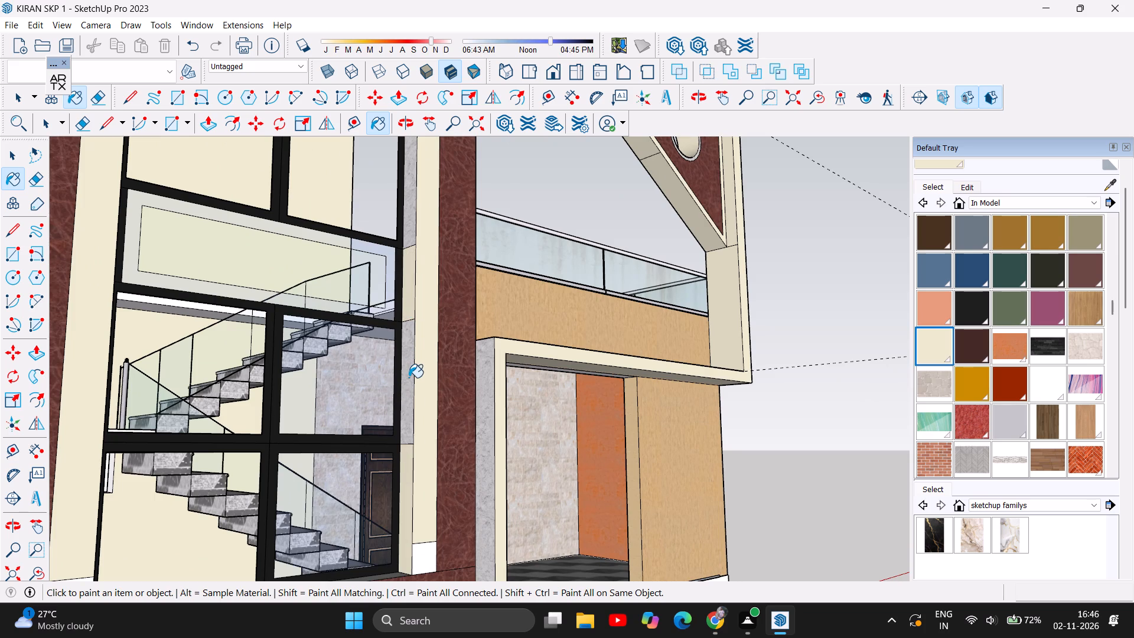
pyautogui.scroll(-4, 400, 476)
pyautogui.click(407, 288)
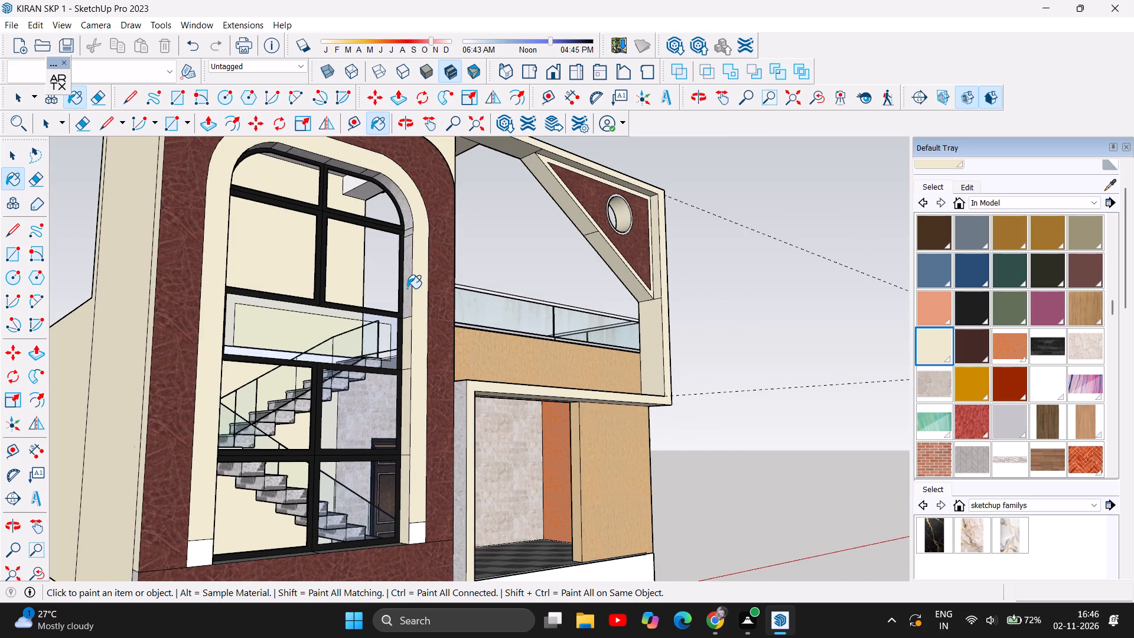
pyautogui.click(405, 214)
pyautogui.click(408, 233)
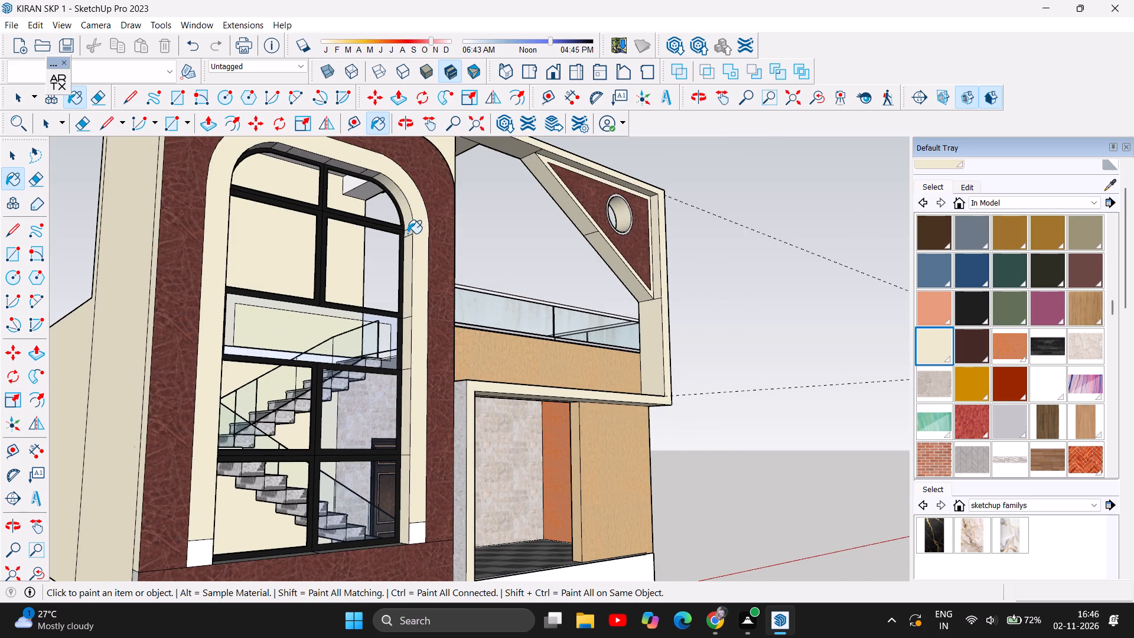
pyautogui.click(372, 178)
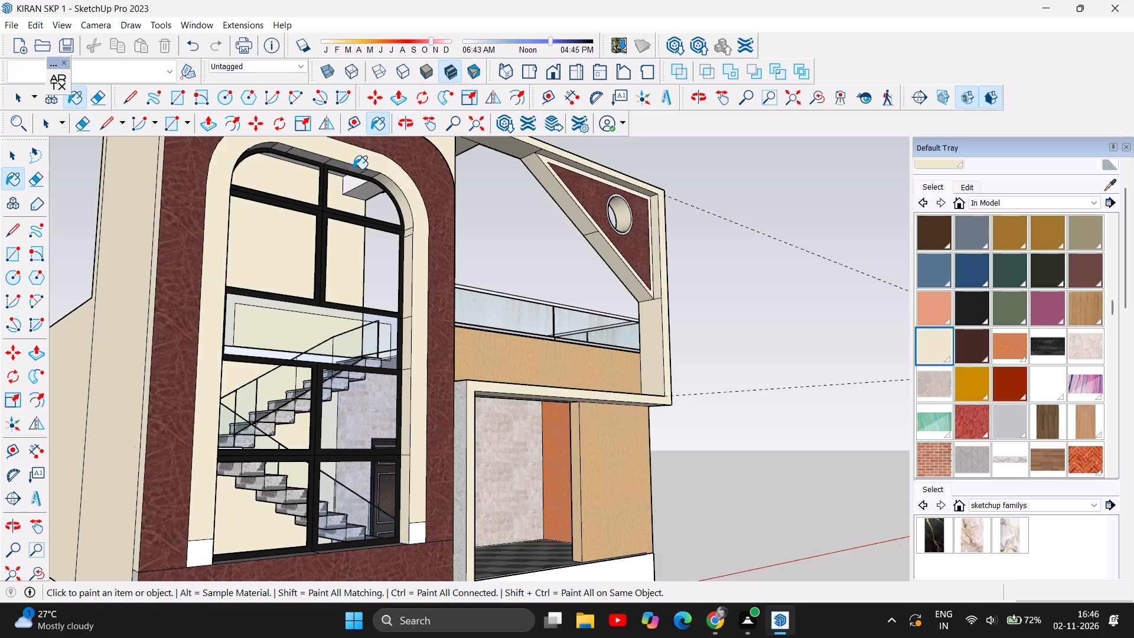
pyautogui.click(353, 169)
pyautogui.click(302, 155)
pyautogui.scroll(-5, 126, 318)
pyautogui.click(164, 470)
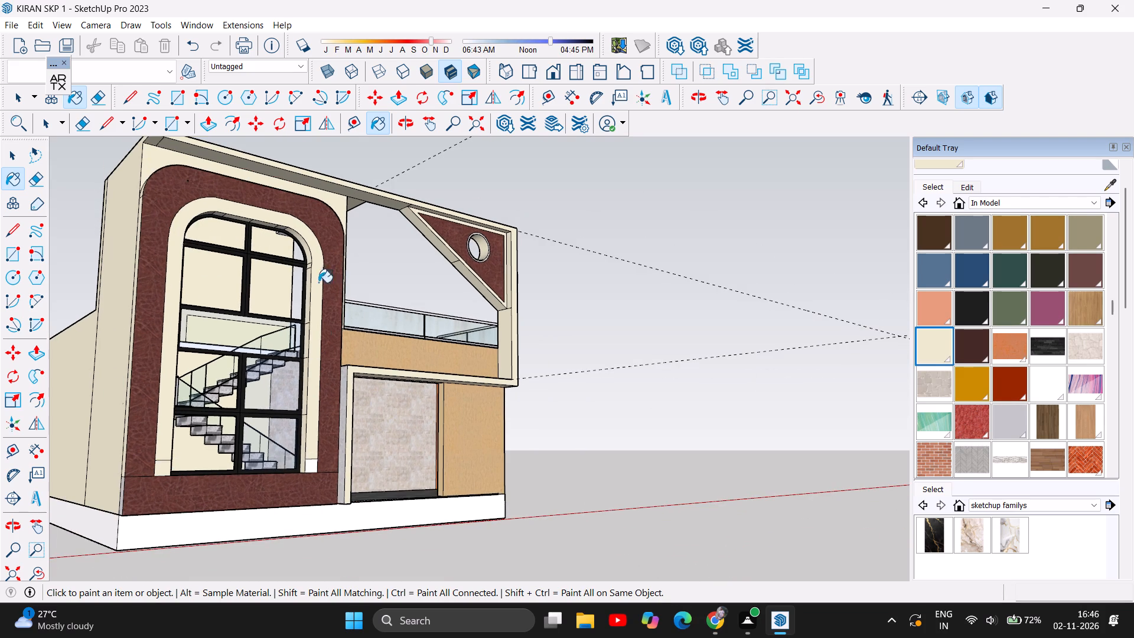
# Paint the arched window's remaining top, curved corner and outer-side reveal faces cream down to the base.
pyautogui.click(407, 120)
pyautogui.moveTo(273, 372); pyautogui.dragTo(33, 287)
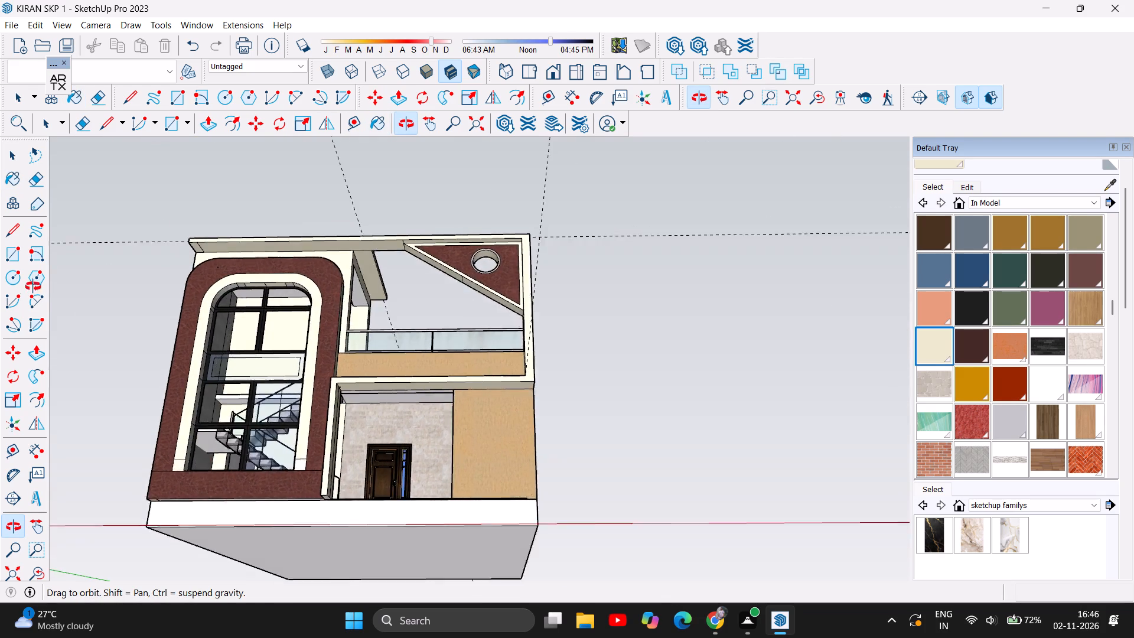
pyautogui.moveTo(33, 287); pyautogui.dragTo(0, 292)
pyautogui.scroll(8, 266, 320)
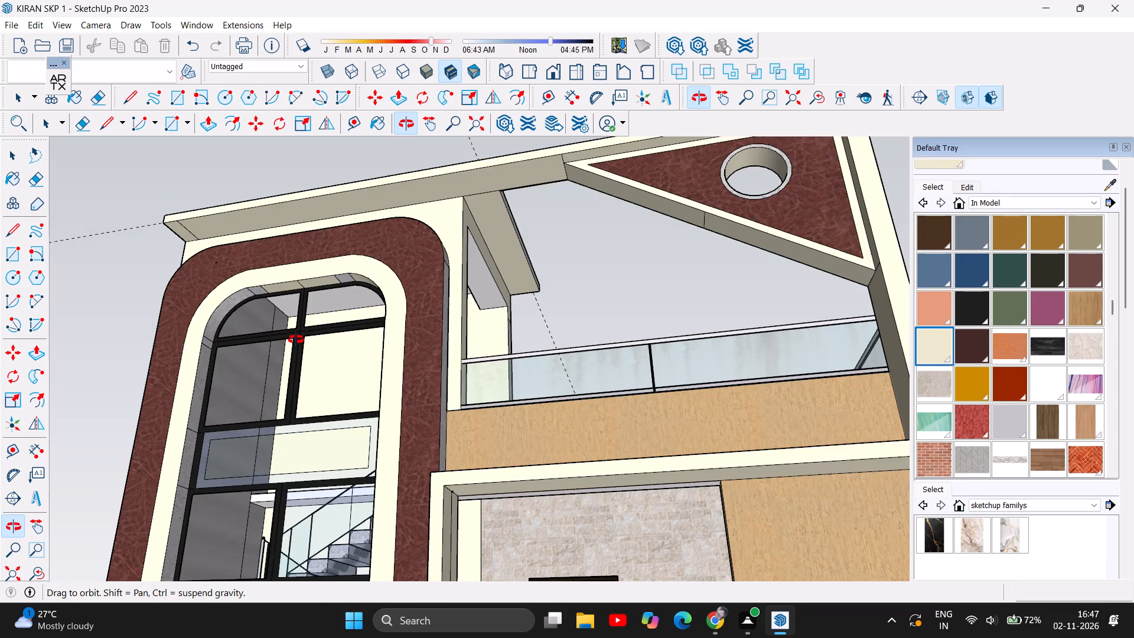
pyautogui.scroll(4, 294, 337)
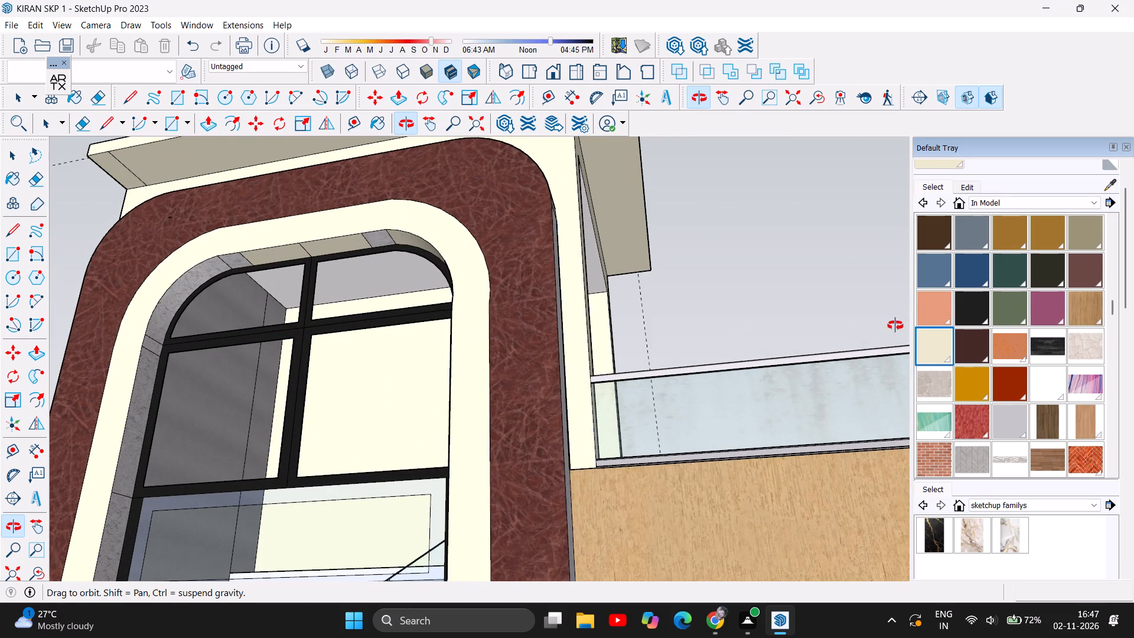
pyautogui.click(941, 357)
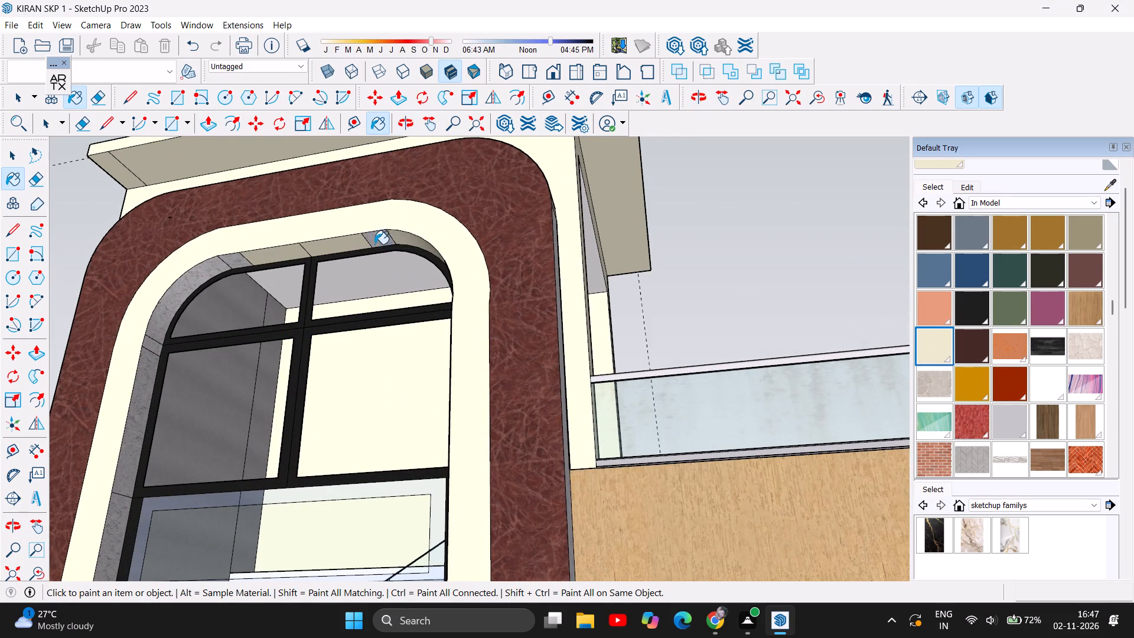
pyautogui.click(376, 239)
pyautogui.click(207, 270)
pyautogui.click(229, 261)
pyautogui.click(141, 367)
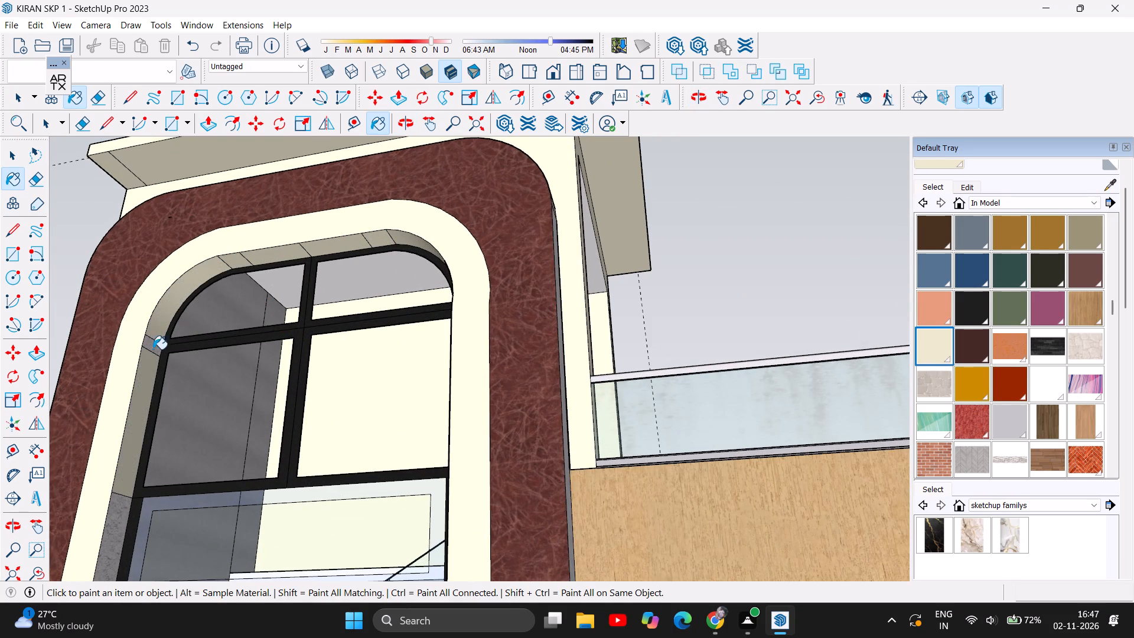
pyautogui.click(149, 343)
pyautogui.scroll(-4, 281, 233)
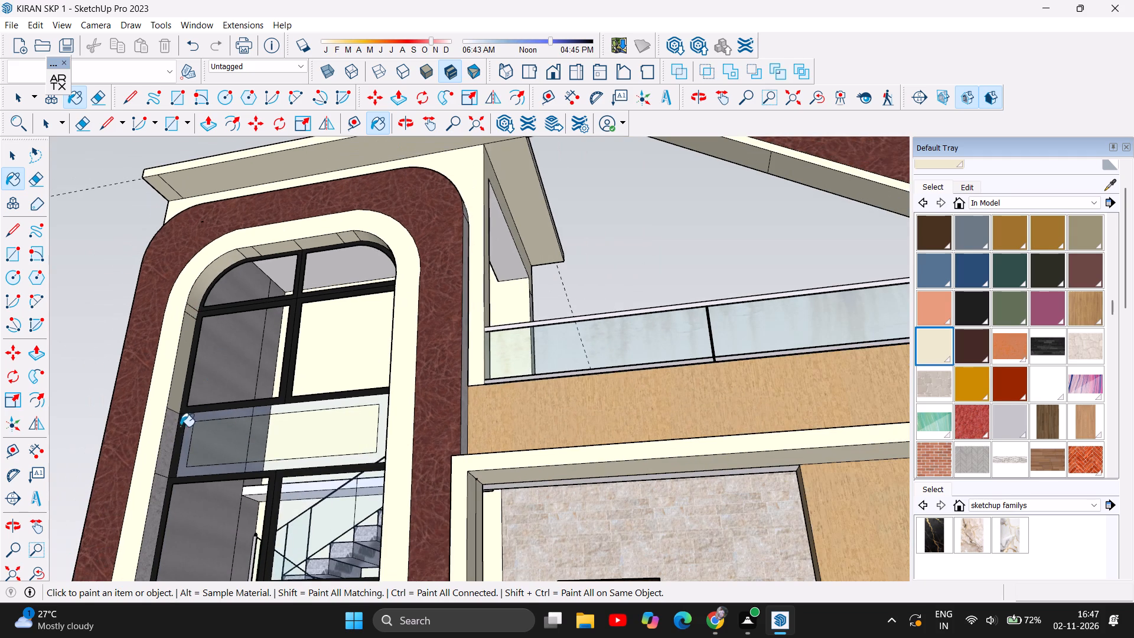
pyautogui.click(168, 435)
pyautogui.scroll(-3, 351, 204)
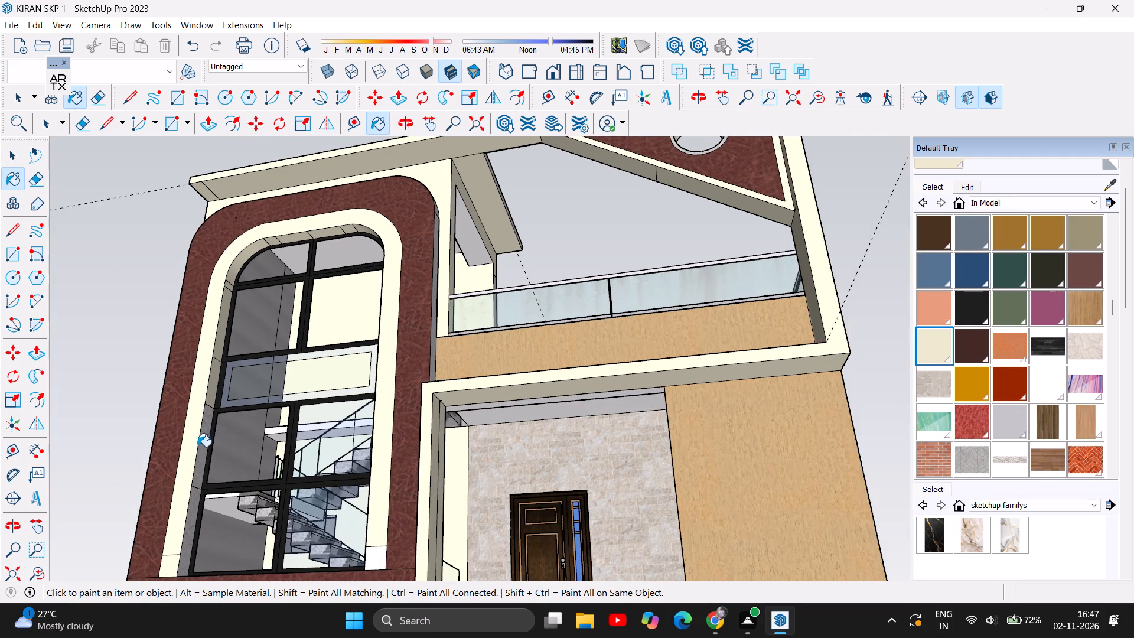
pyautogui.scroll(1, 197, 447)
pyautogui.click(206, 440)
pyautogui.scroll(-4, 305, 307)
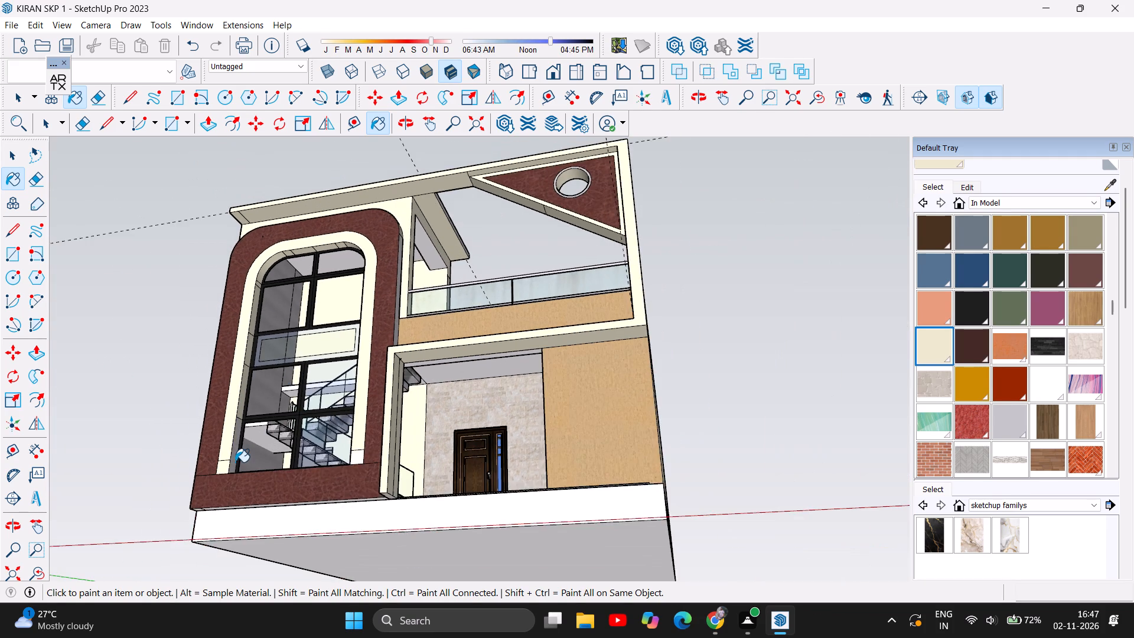
pyautogui.scroll(1, 235, 462)
pyautogui.click(240, 441)
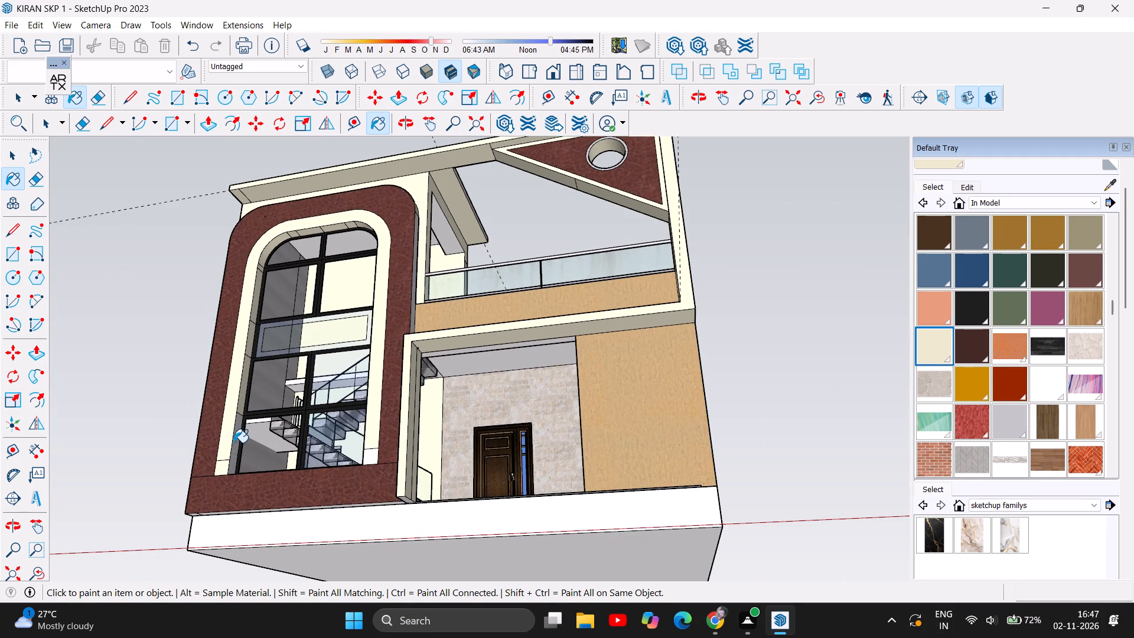
pyautogui.click(234, 442)
# Paint the stair underside visible through the arched window and the window pane in front of the staircase cream.
pyautogui.scroll(5, 259, 457)
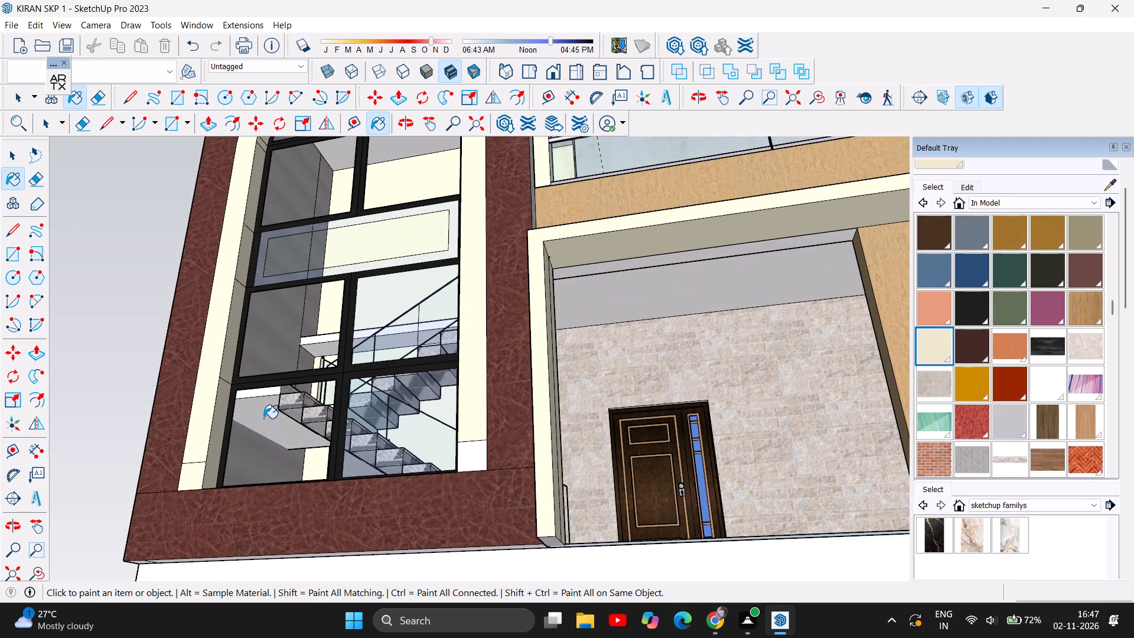
pyautogui.click(263, 418)
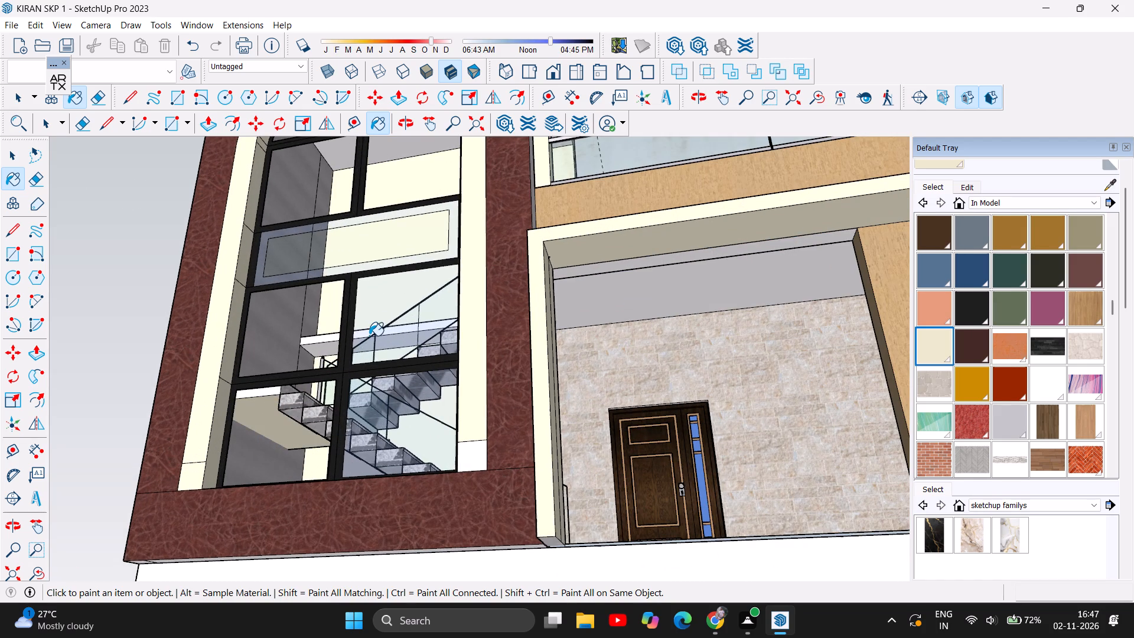
pyautogui.click(364, 333)
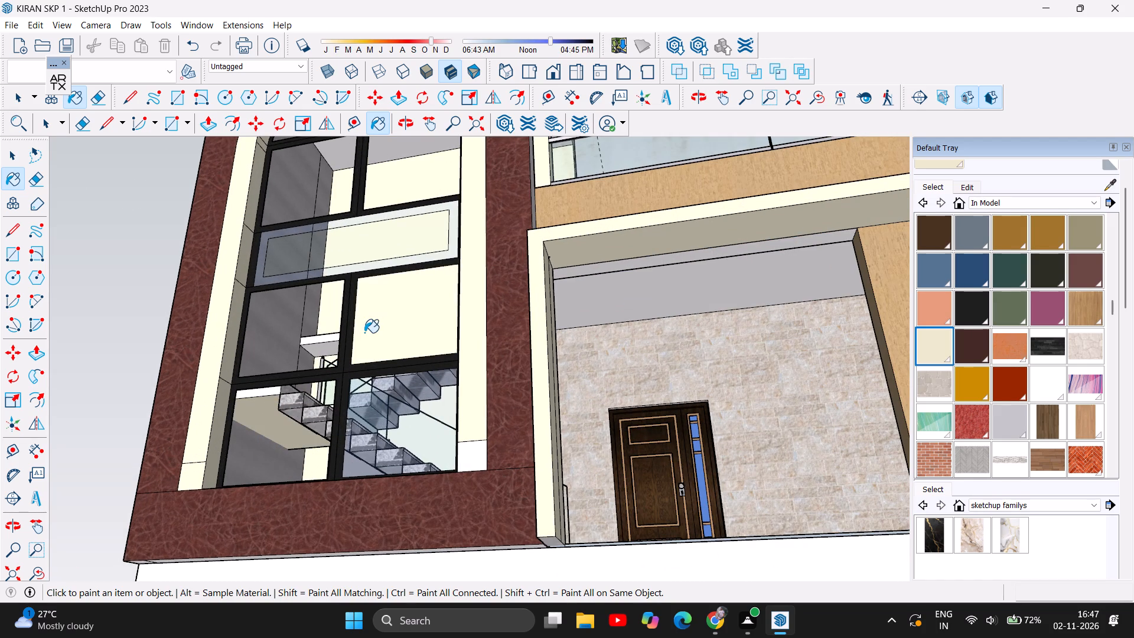
# Undo the cream paint on the arched window's glass pane in front of the staircase.
pyautogui.hotkey('ctrl', 'z')
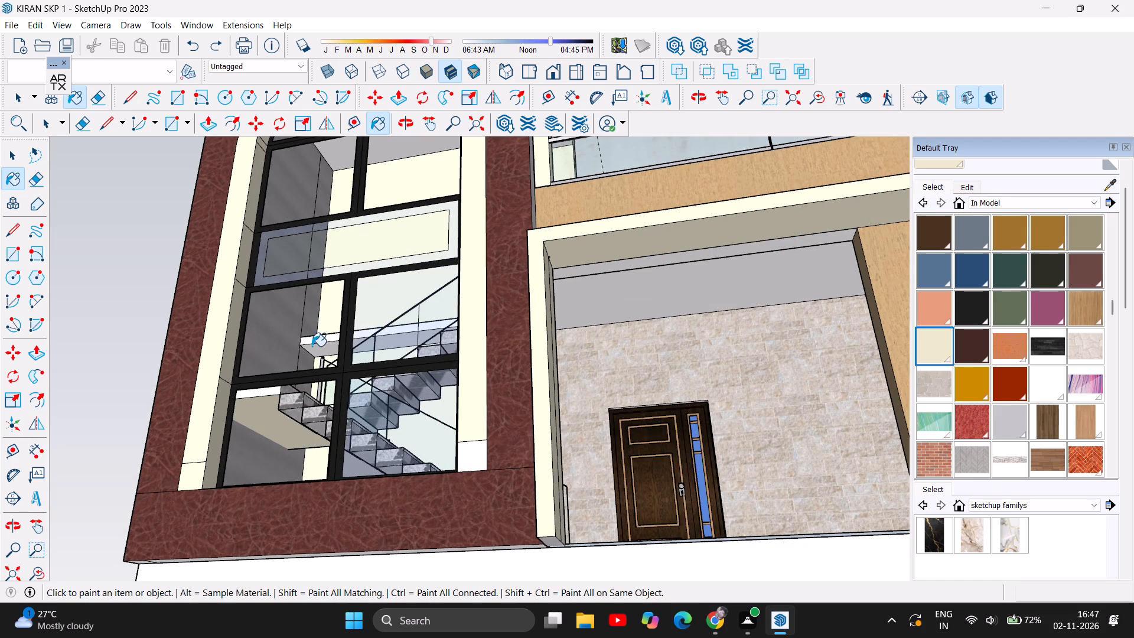
pyautogui.click(314, 346)
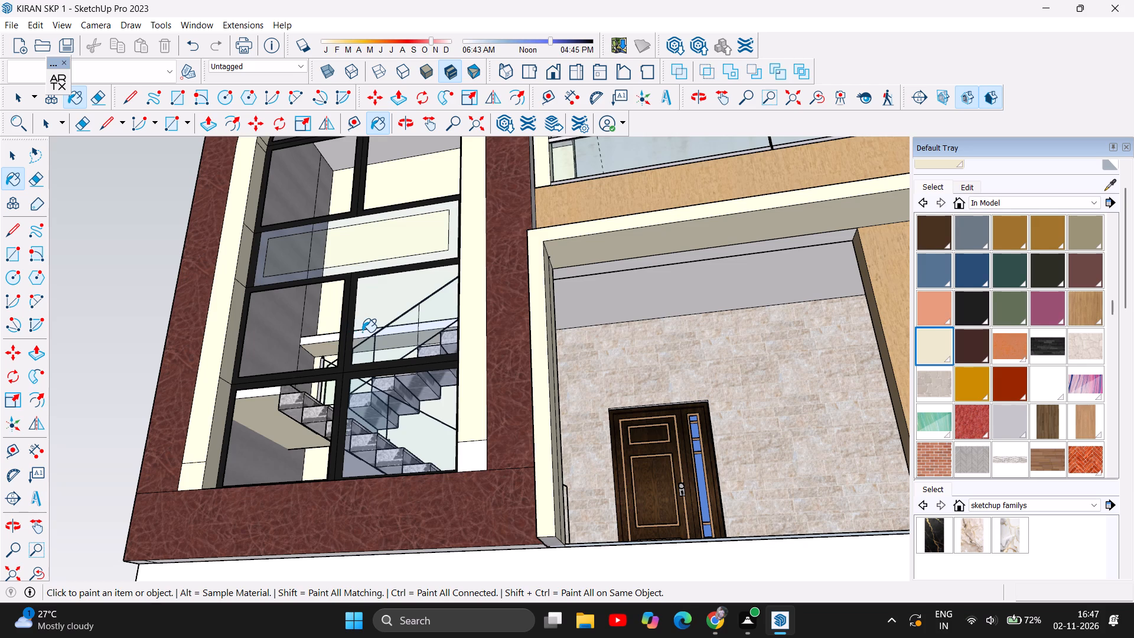
pyautogui.click(362, 332)
pyautogui.hotkey('ctrl', 'z')
# Paint the white edge of the stair landing slab, beside the small wall opening, cream.
pyautogui.click(398, 119)
pyautogui.moveTo(530, 300); pyautogui.dragTo(275, 340)
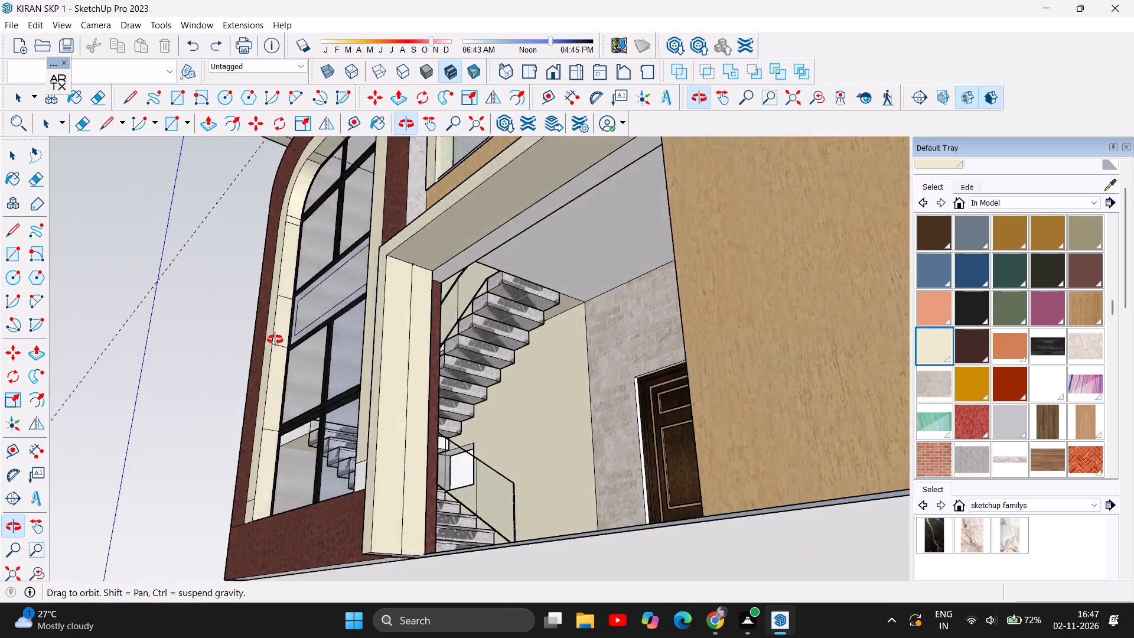
pyautogui.moveTo(275, 340); pyautogui.dragTo(279, 382)
pyautogui.scroll(4, 435, 428)
pyautogui.scroll(3, 477, 396)
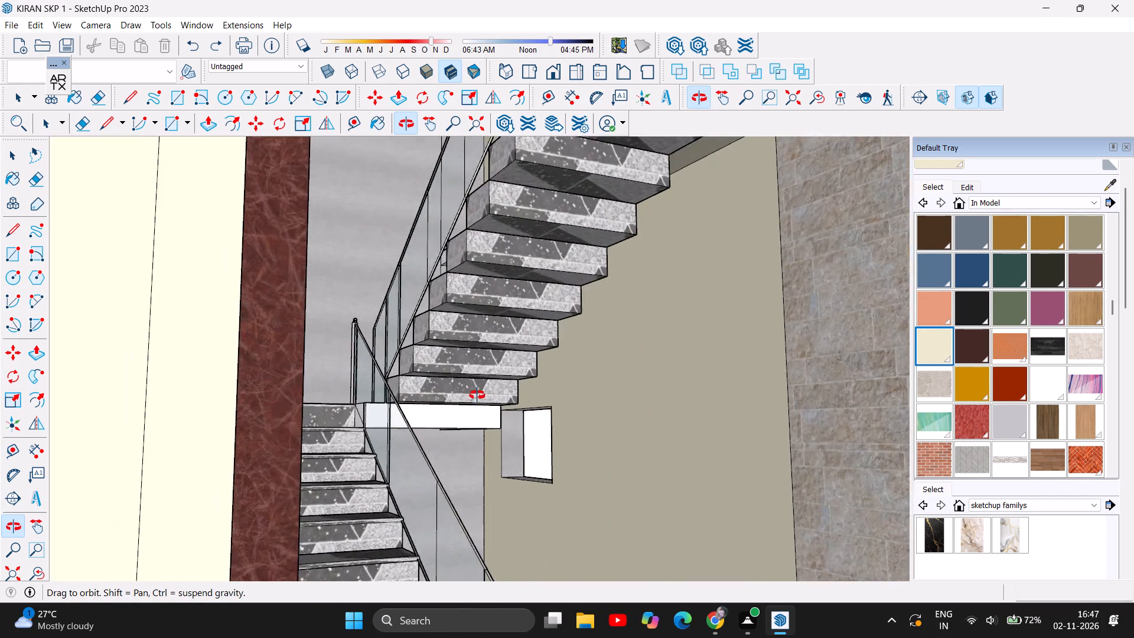
pyautogui.scroll(2, 477, 395)
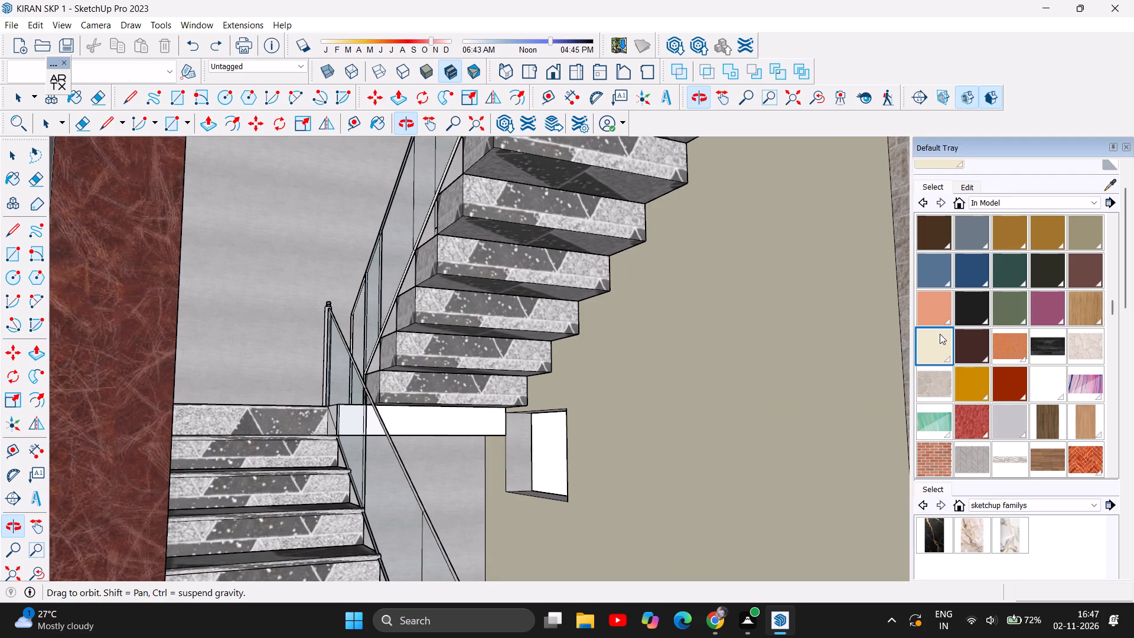
pyautogui.click(939, 346)
pyautogui.click(417, 424)
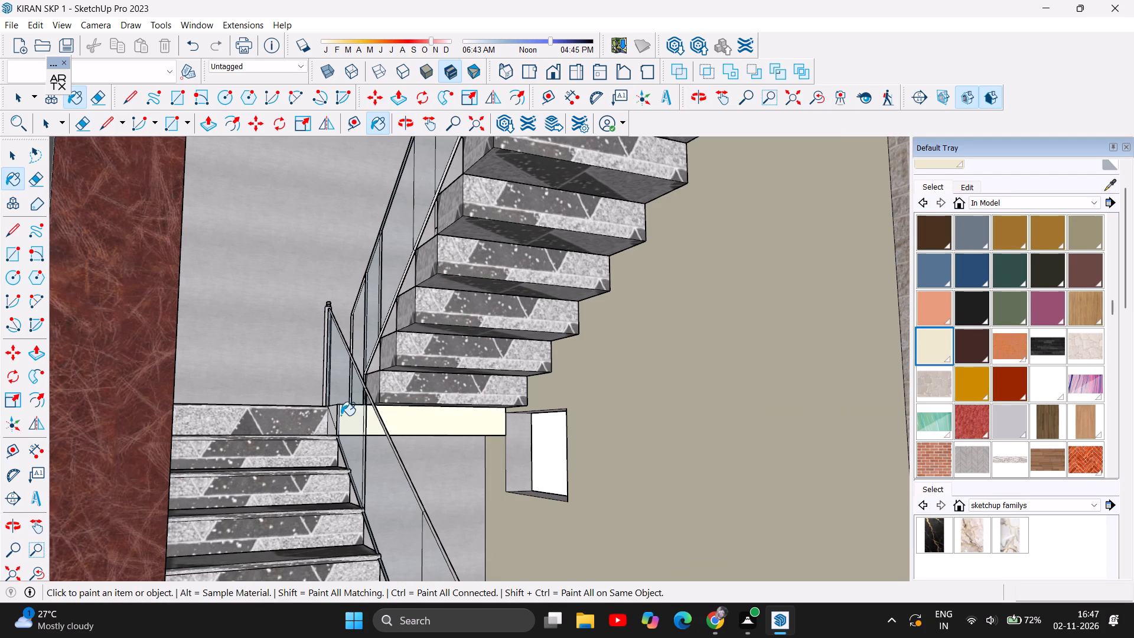
pyautogui.click(335, 411)
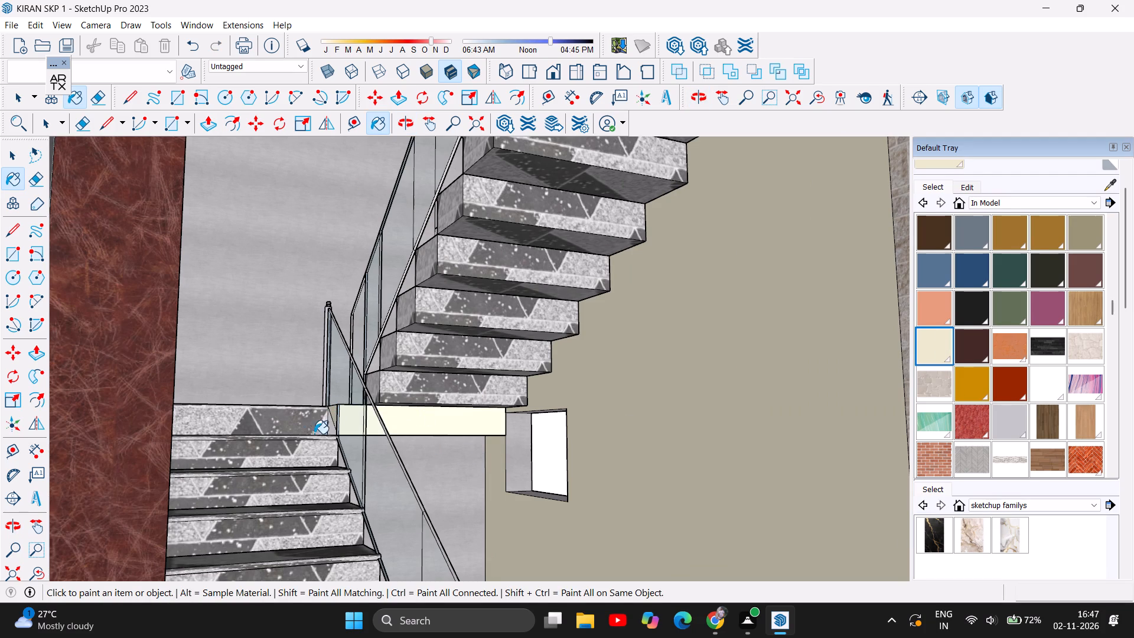
pyautogui.click(327, 428)
# Paint the stair landing's top surface with the grey geometric patterned tile used on the steps.
pyautogui.scroll(-2, 552, 477)
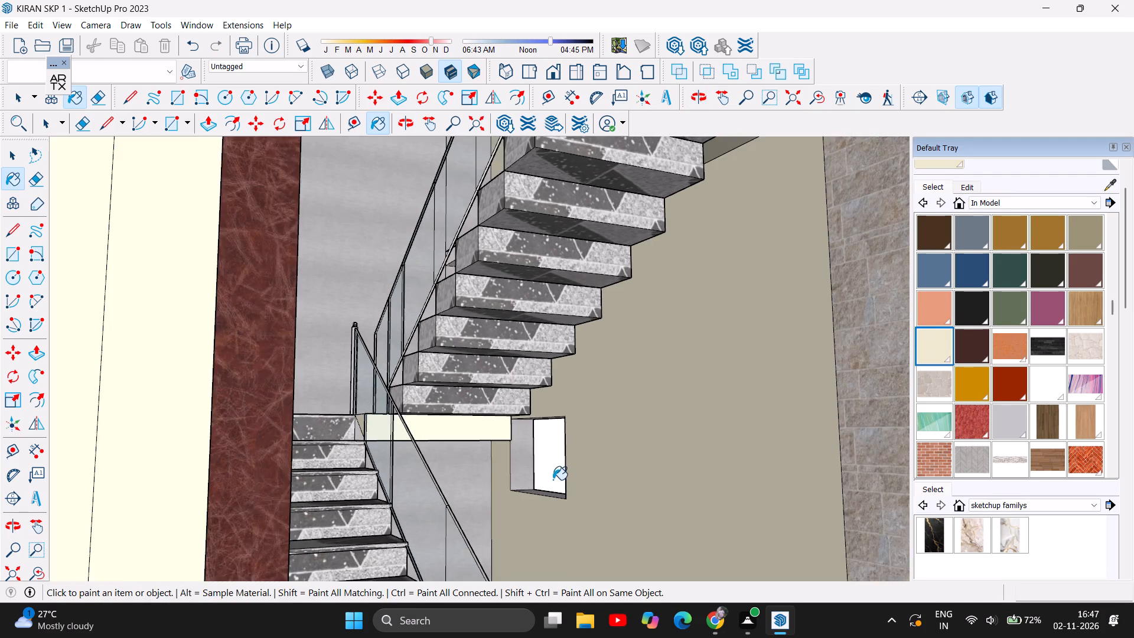
pyautogui.scroll(-2, 553, 480)
pyautogui.scroll(-5, 598, 528)
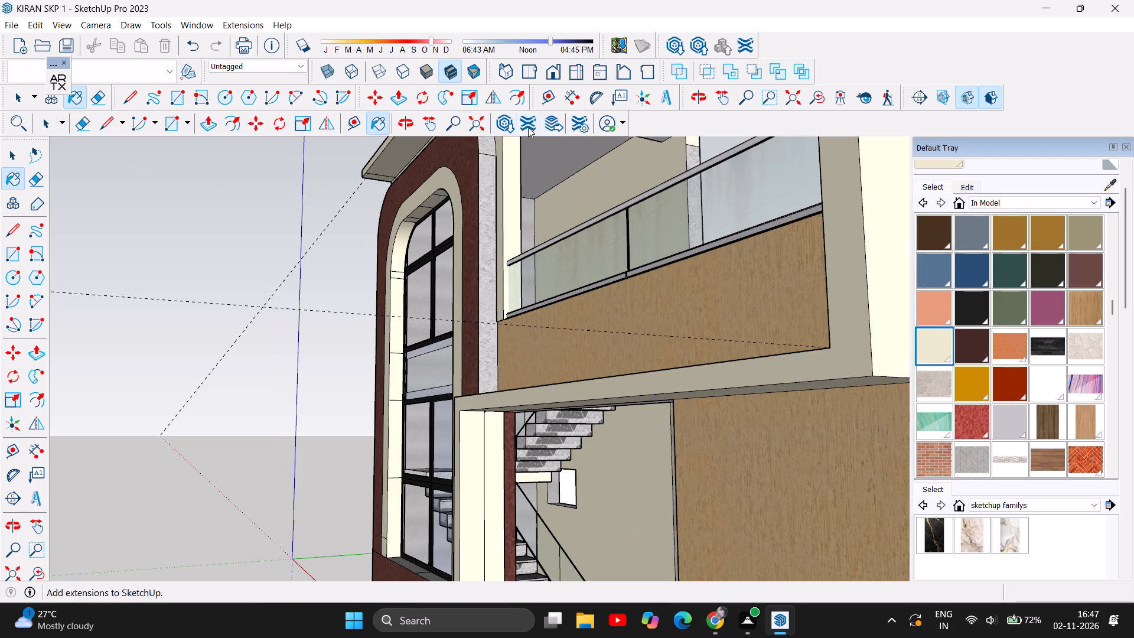
pyautogui.click(403, 128)
pyautogui.moveTo(519, 298); pyautogui.dragTo(513, 325)
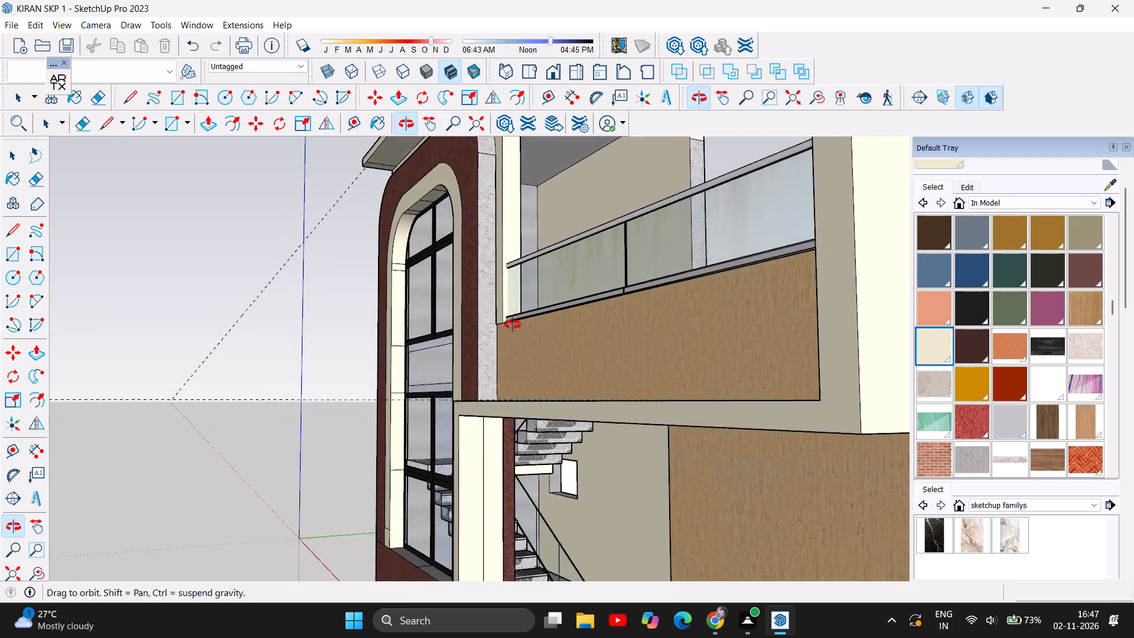
pyautogui.moveTo(513, 325); pyautogui.dragTo(505, 487)
pyautogui.scroll(4, 575, 324)
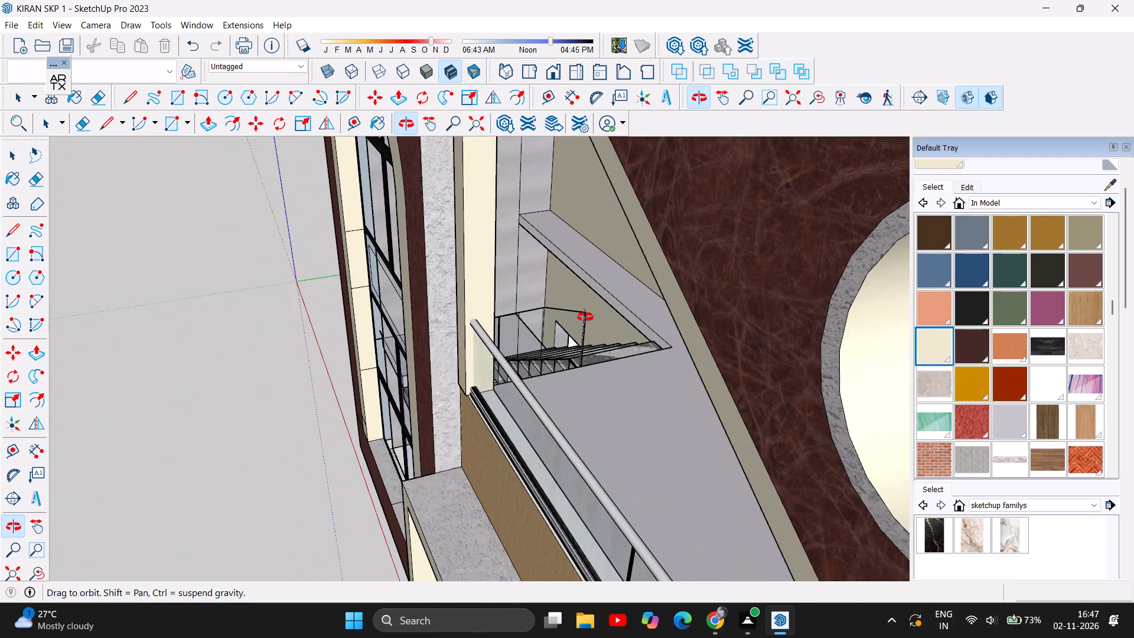
pyautogui.scroll(4, 591, 310)
pyautogui.moveTo(565, 341); pyautogui.dragTo(705, 351)
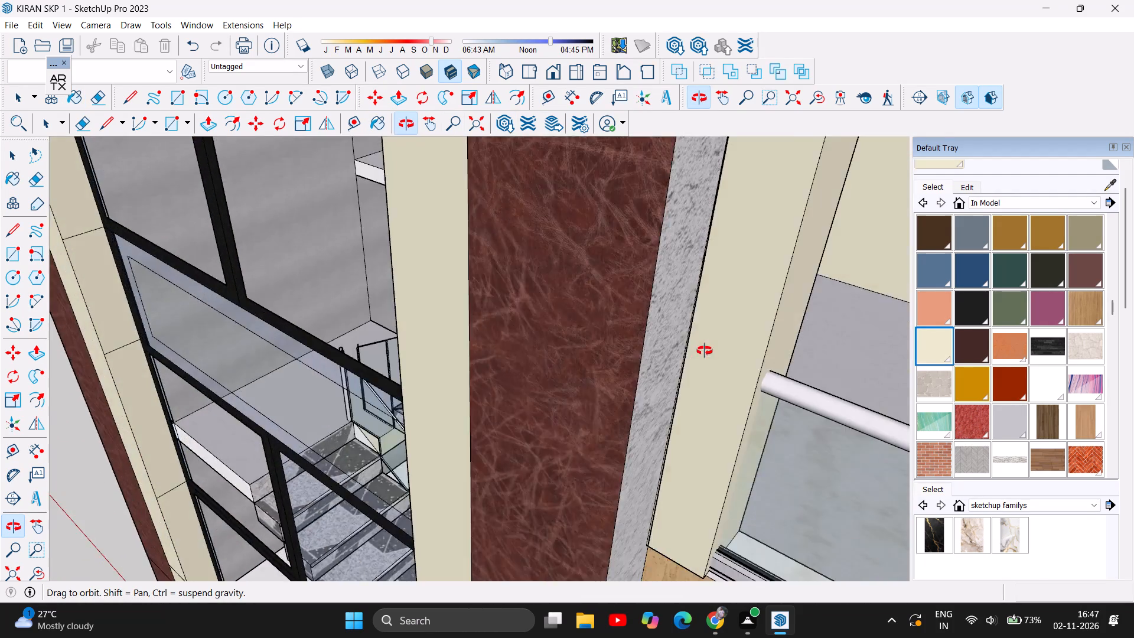
pyautogui.moveTo(705, 351); pyautogui.dragTo(491, 465)
pyautogui.click(939, 346)
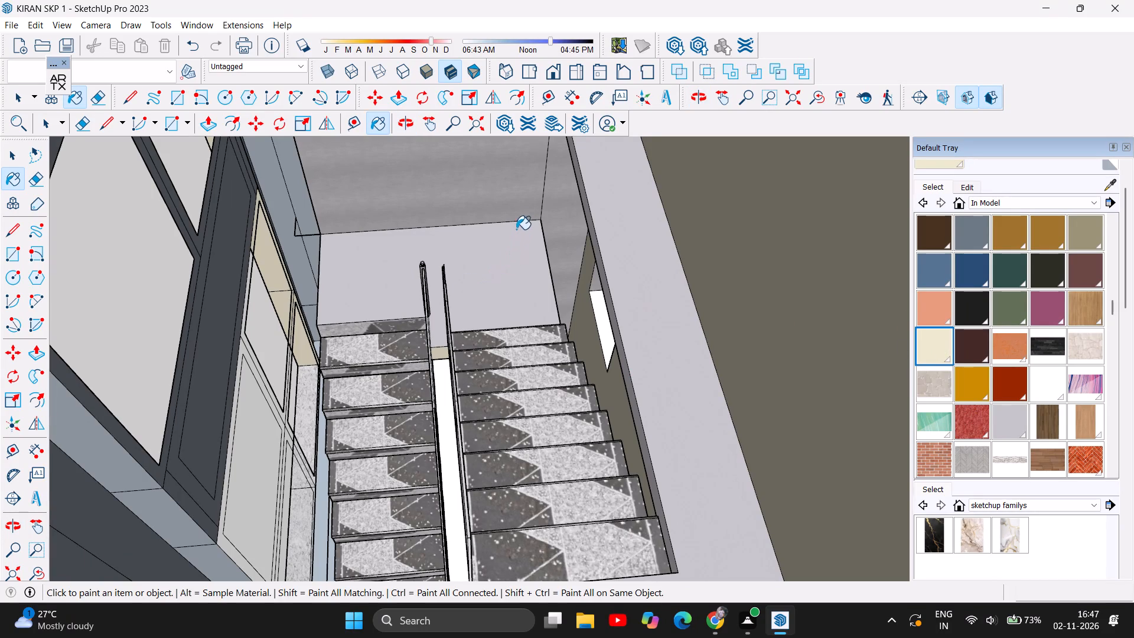
pyautogui.scroll(4, 516, 224)
pyautogui.scroll(1, 1064, 343)
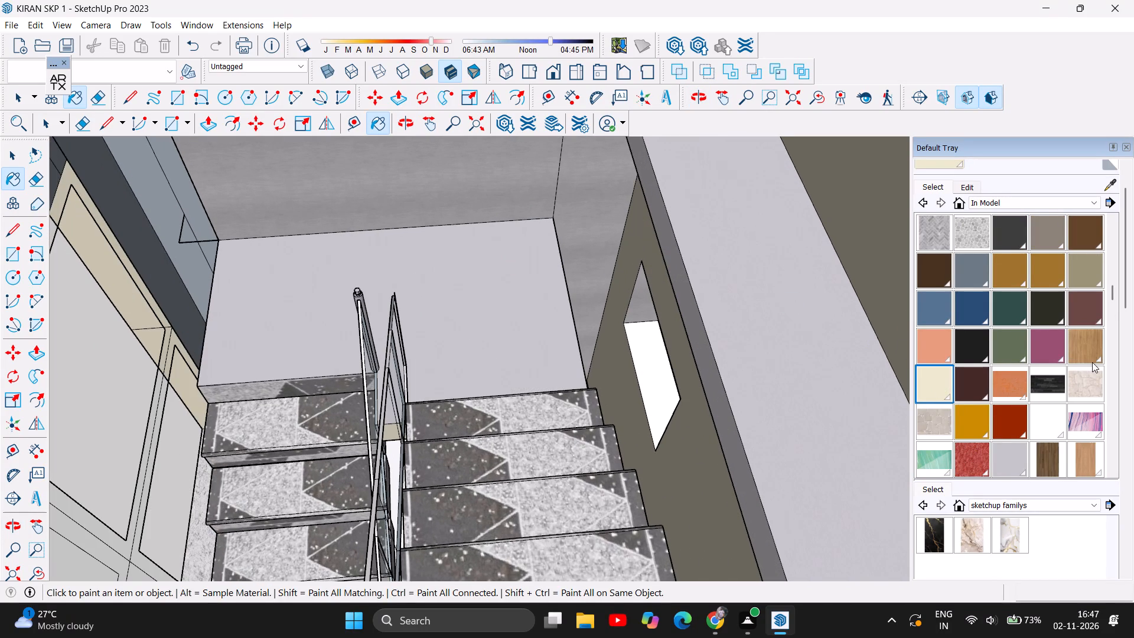
pyautogui.scroll(11, 1089, 362)
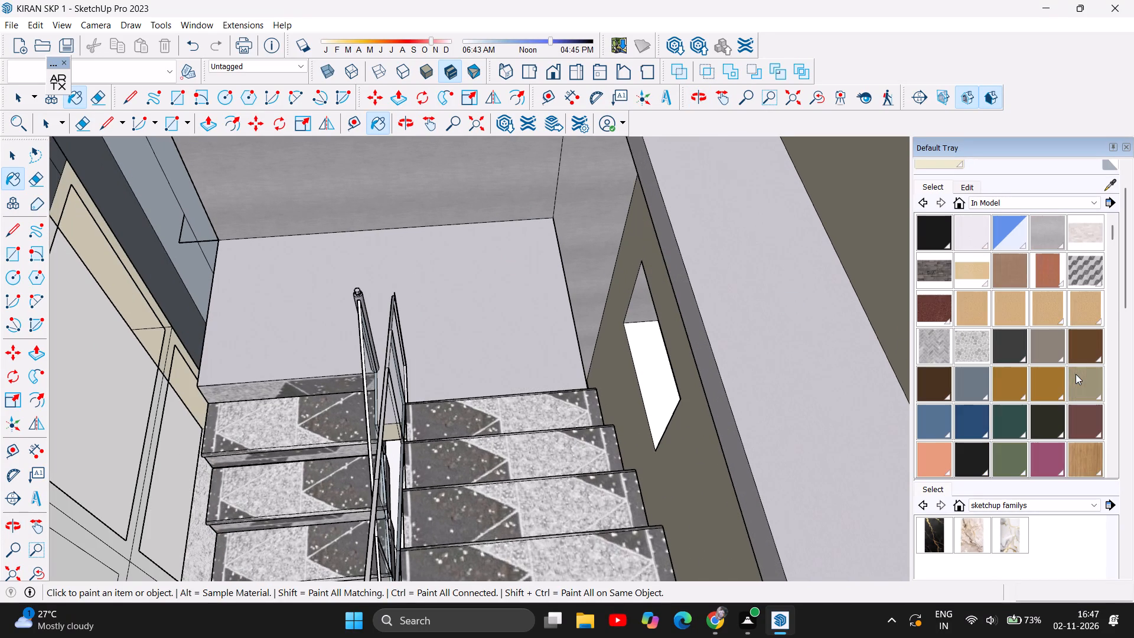
pyautogui.scroll(5, 1074, 369)
pyautogui.click(1089, 283)
pyautogui.click(486, 336)
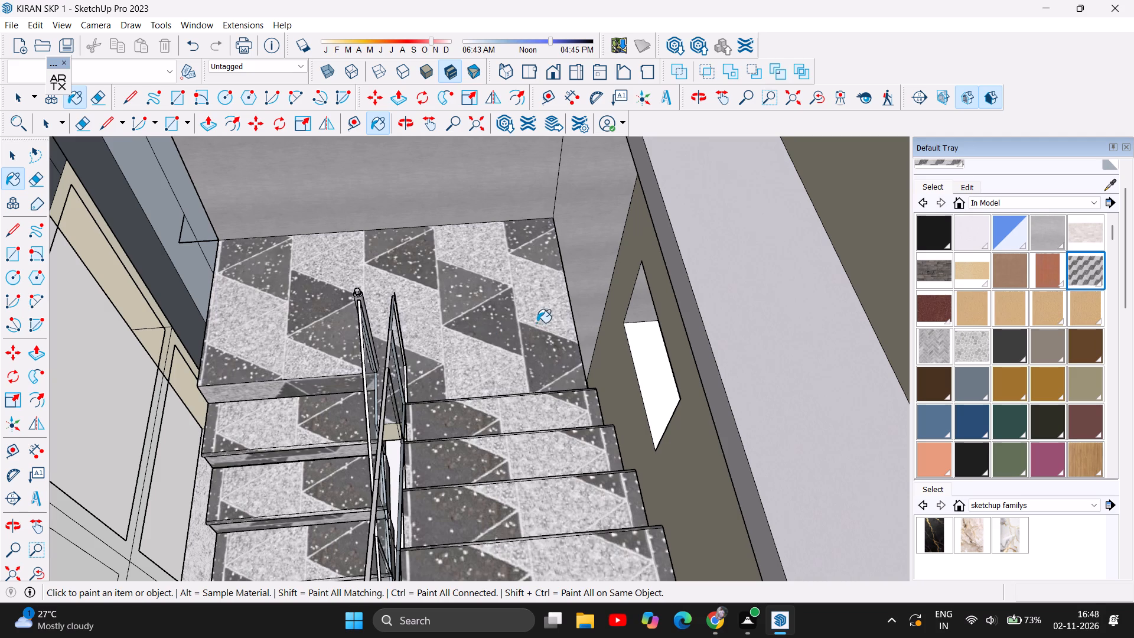
# Examine the whole house exterior from the front and the side to review the applied materials.
pyautogui.scroll(-10, 537, 323)
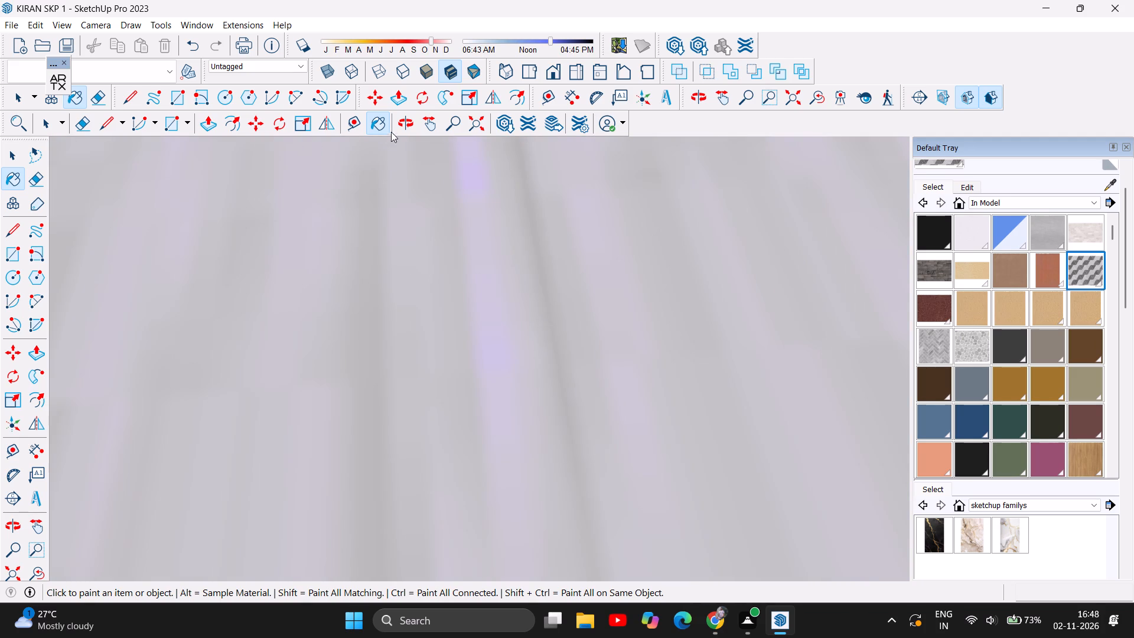
pyautogui.click(15, 571)
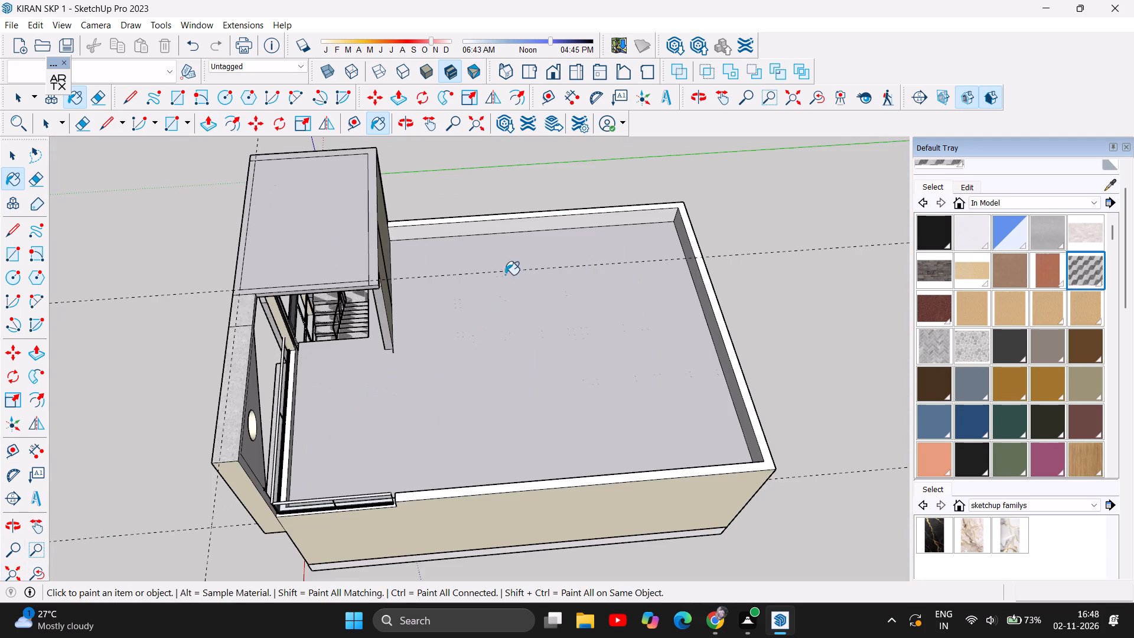
pyautogui.click(405, 123)
pyautogui.moveTo(66, 370); pyautogui.dragTo(402, 158)
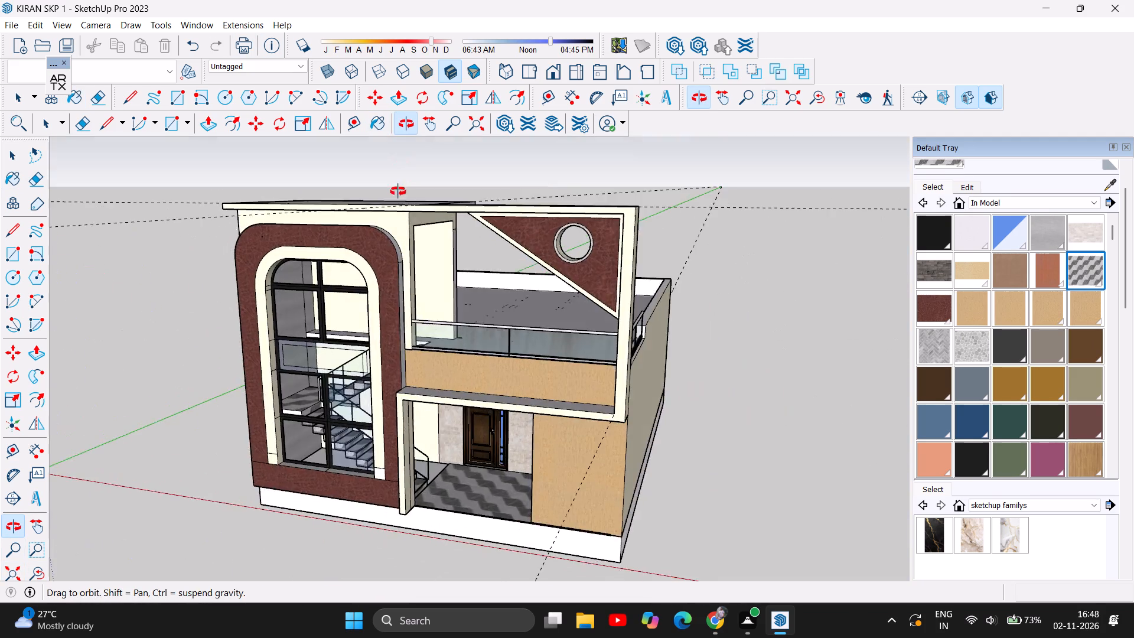
pyautogui.moveTo(146, 414); pyautogui.dragTo(237, 330)
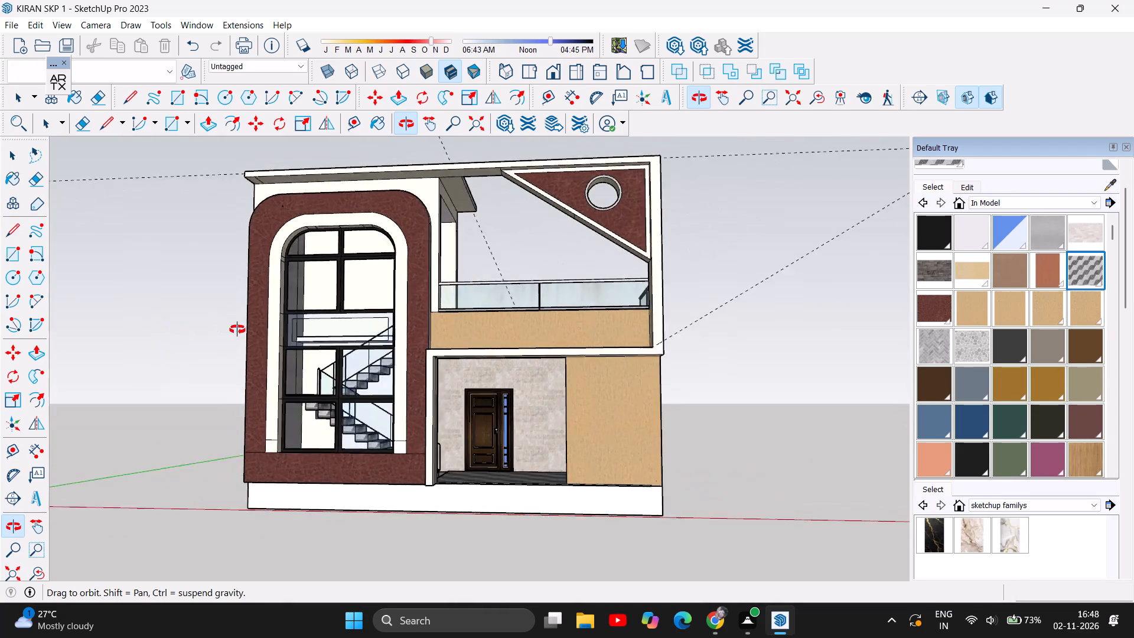
pyautogui.moveTo(237, 330); pyautogui.dragTo(295, 323)
pyautogui.scroll(-4, 335, 479)
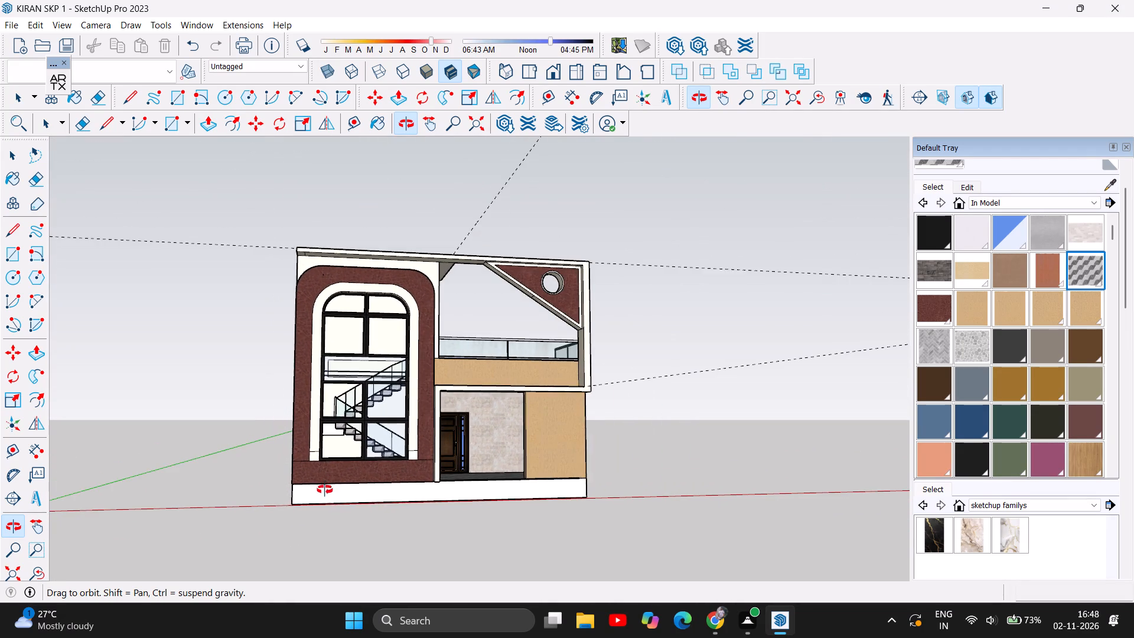
pyautogui.scroll(-1, 321, 499)
pyautogui.moveTo(409, 477); pyautogui.dragTo(368, 510)
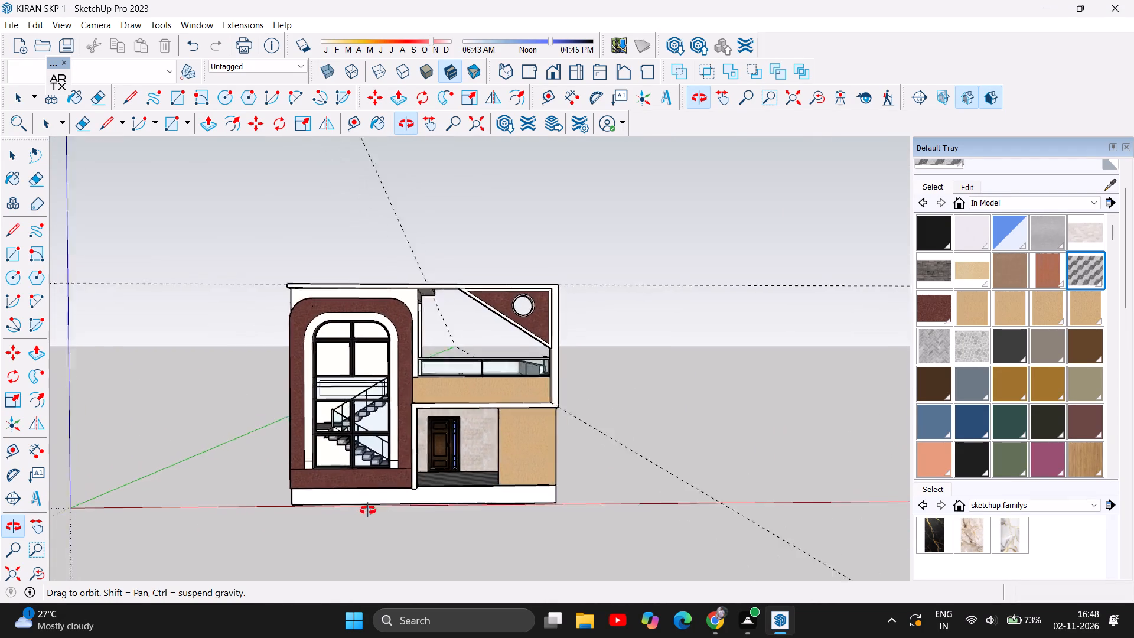
pyautogui.moveTo(368, 510); pyautogui.dragTo(739, 529)
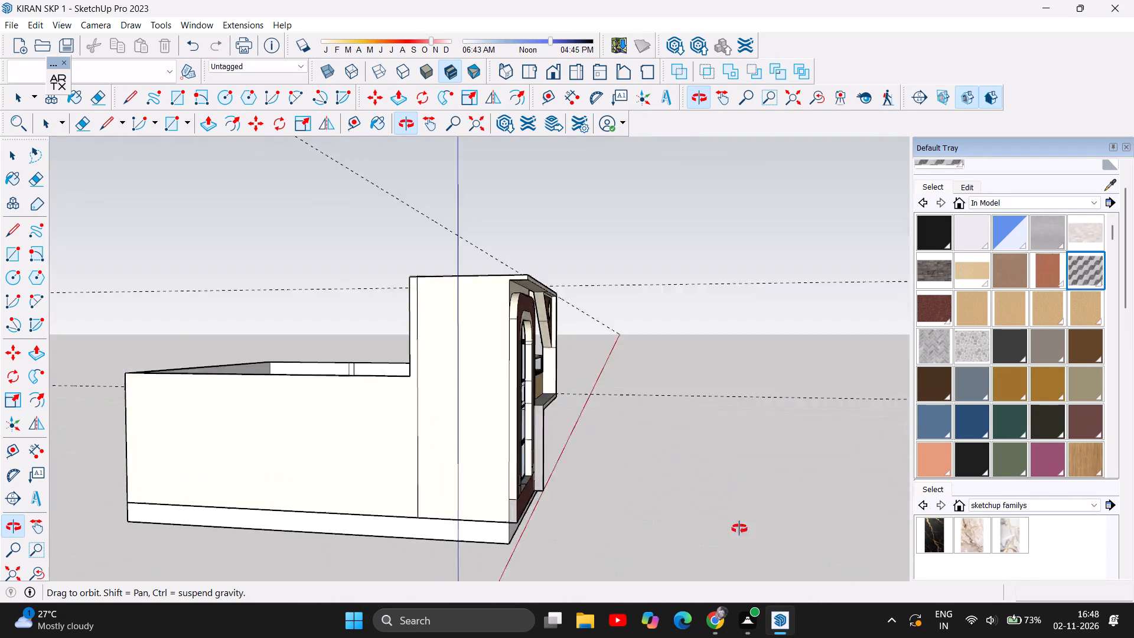
pyautogui.moveTo(739, 529); pyautogui.dragTo(390, 502)
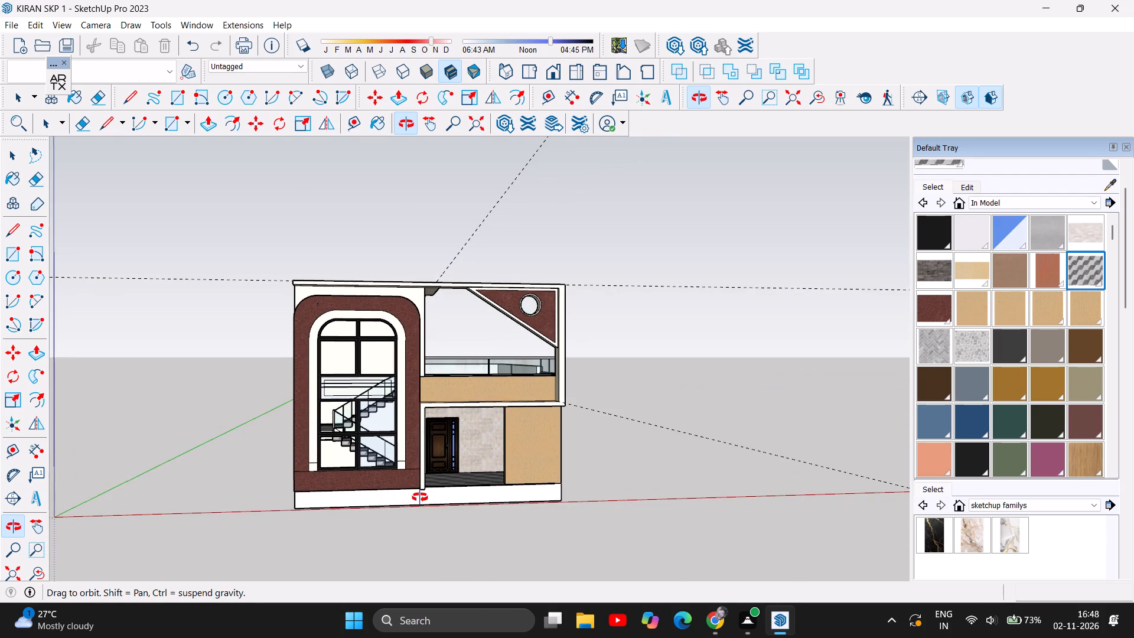
pyautogui.scroll(4, 420, 497)
pyautogui.moveTo(453, 493); pyautogui.dragTo(396, 489)
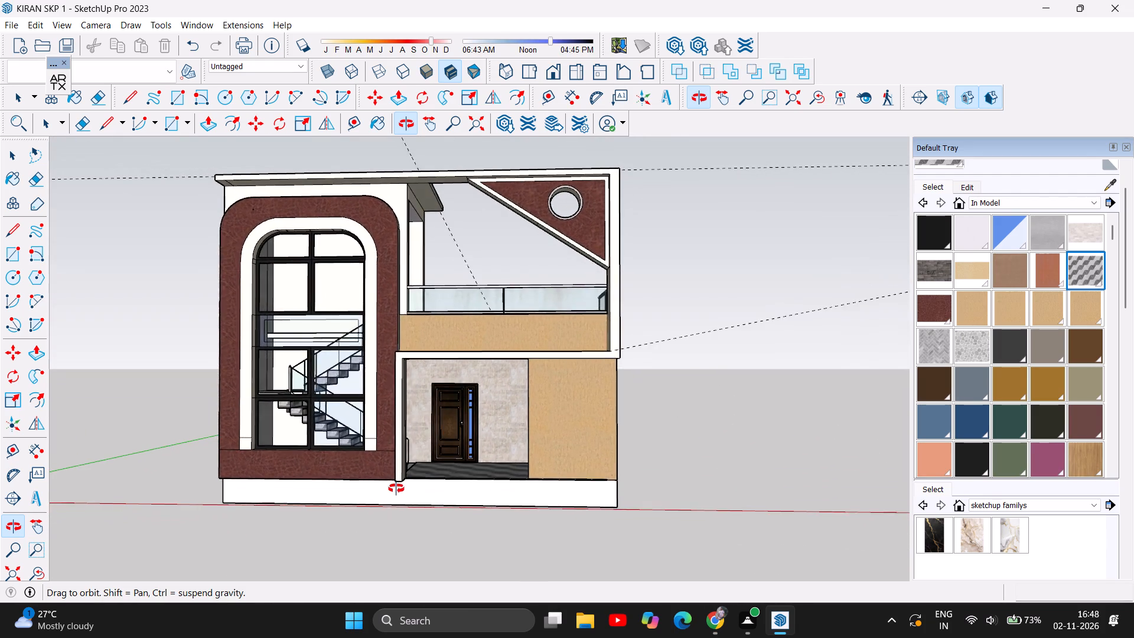
pyautogui.moveTo(396, 489); pyautogui.dragTo(386, 493)
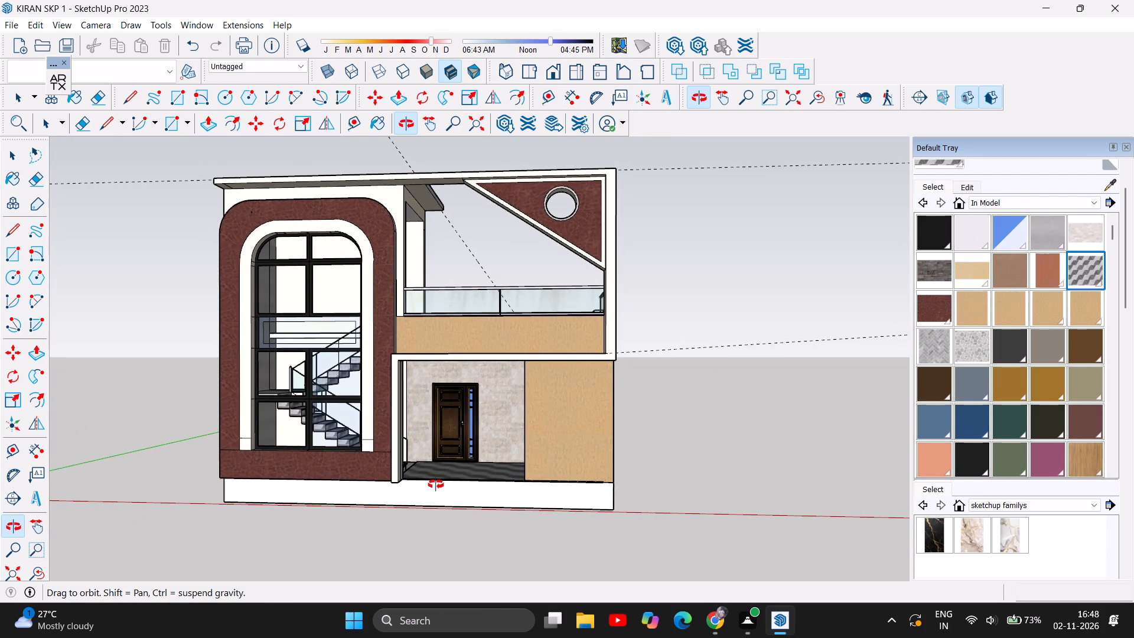
# Paint the tan ground-floor front wall beside the entrance porch cream.
pyautogui.scroll(-4, 985, 438)
pyautogui.scroll(-1, 1066, 382)
pyautogui.click(939, 331)
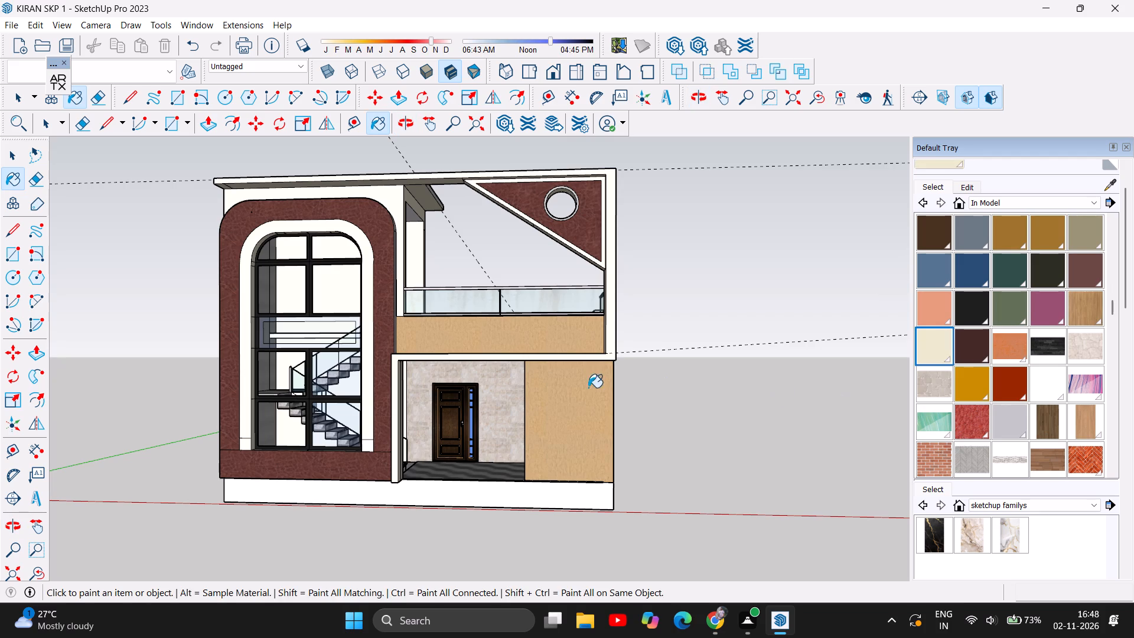
pyautogui.click(584, 403)
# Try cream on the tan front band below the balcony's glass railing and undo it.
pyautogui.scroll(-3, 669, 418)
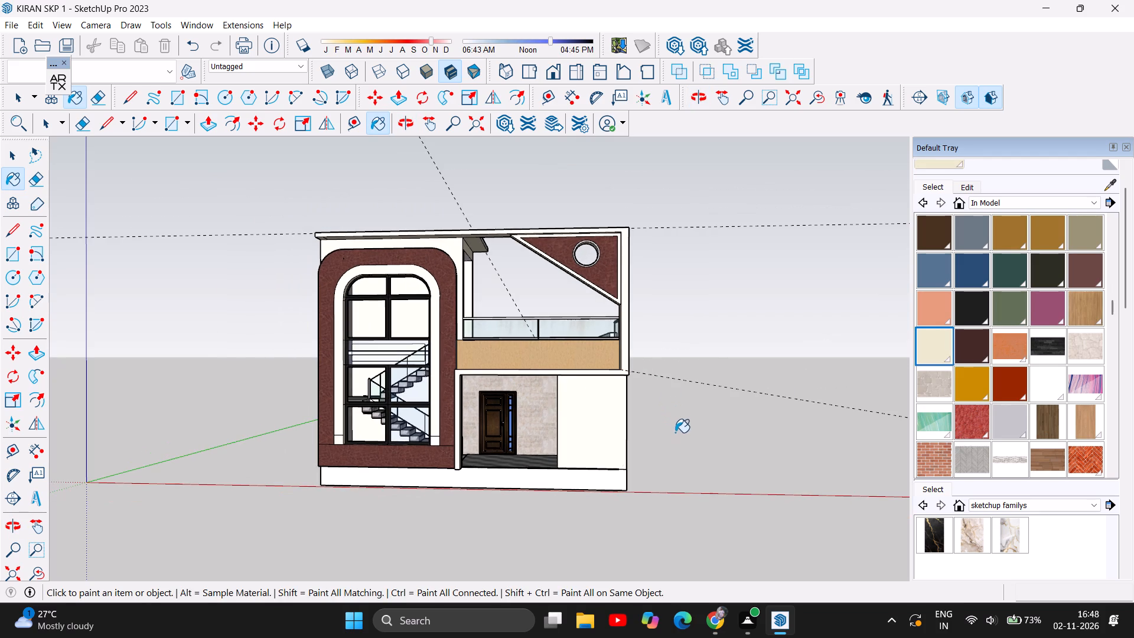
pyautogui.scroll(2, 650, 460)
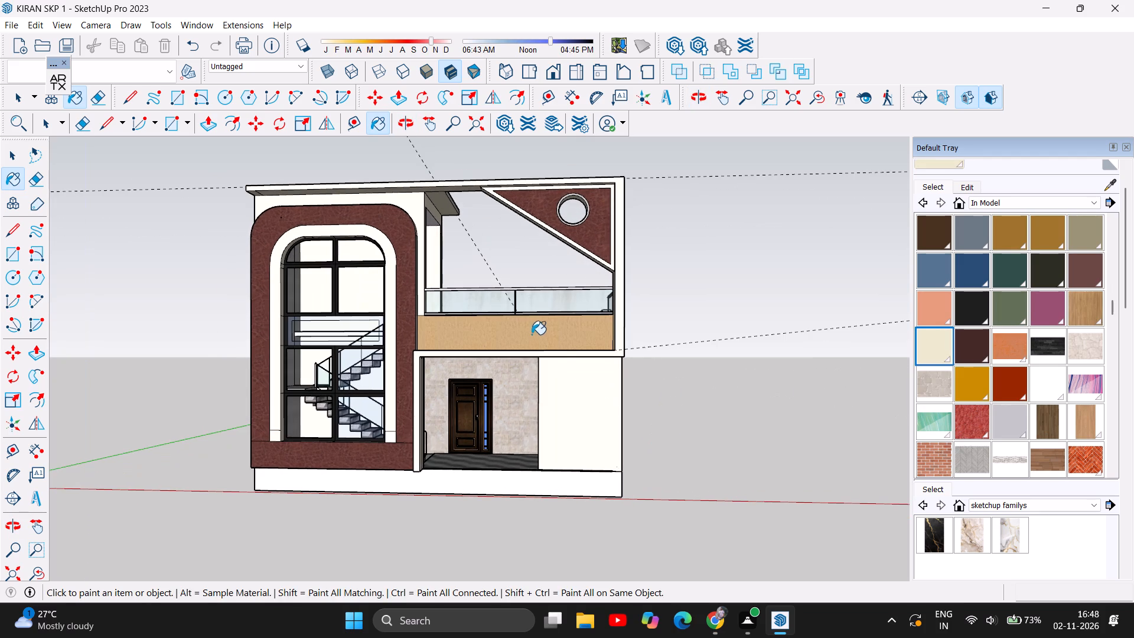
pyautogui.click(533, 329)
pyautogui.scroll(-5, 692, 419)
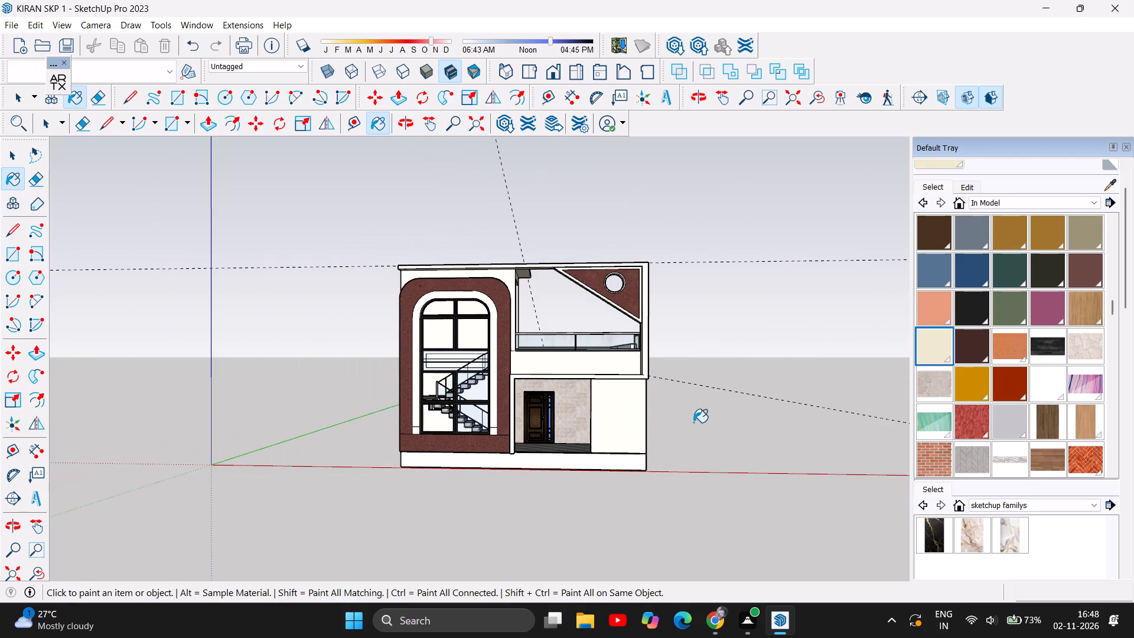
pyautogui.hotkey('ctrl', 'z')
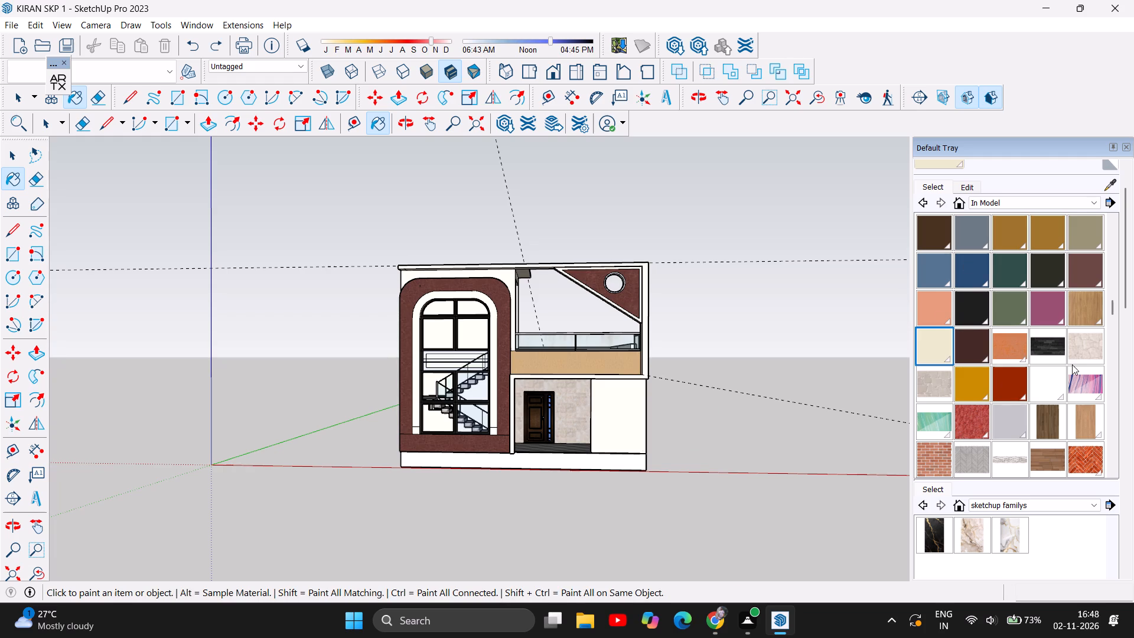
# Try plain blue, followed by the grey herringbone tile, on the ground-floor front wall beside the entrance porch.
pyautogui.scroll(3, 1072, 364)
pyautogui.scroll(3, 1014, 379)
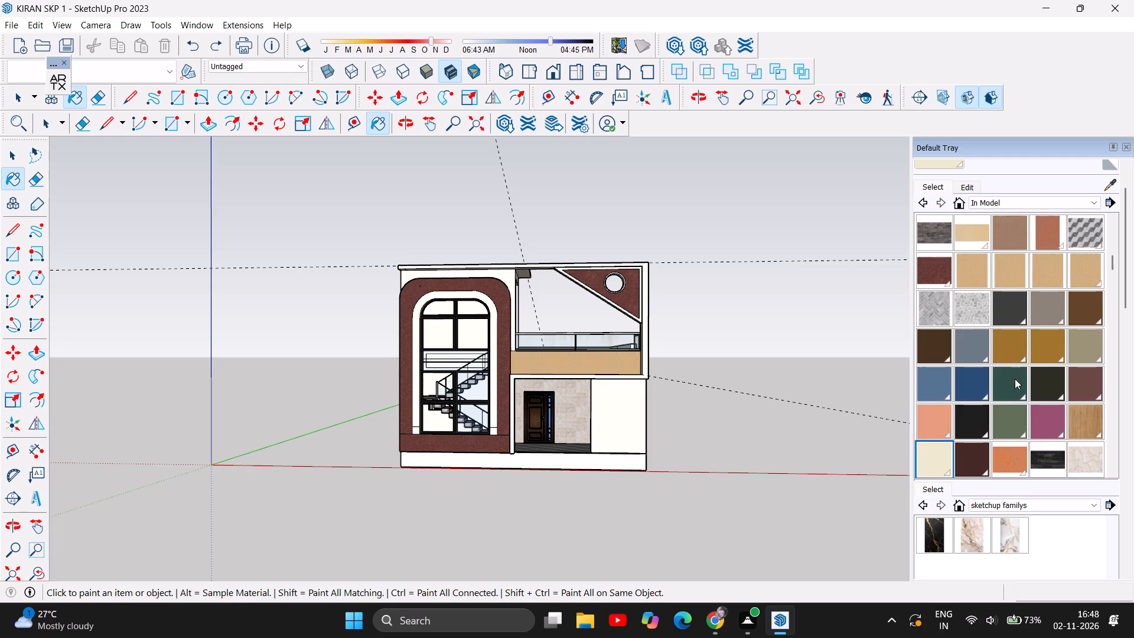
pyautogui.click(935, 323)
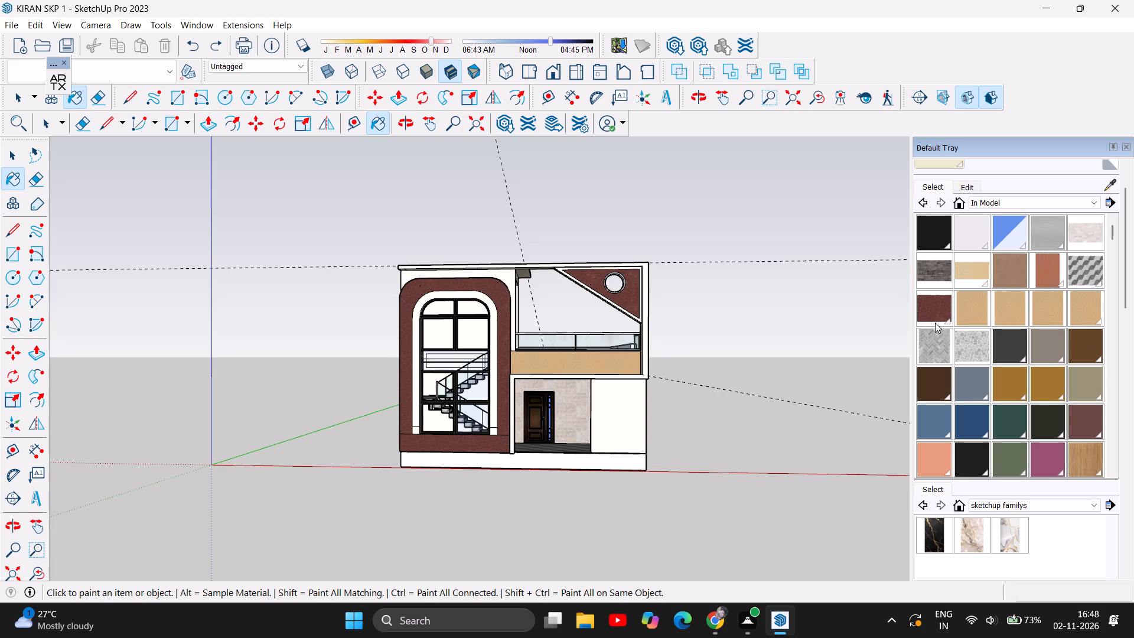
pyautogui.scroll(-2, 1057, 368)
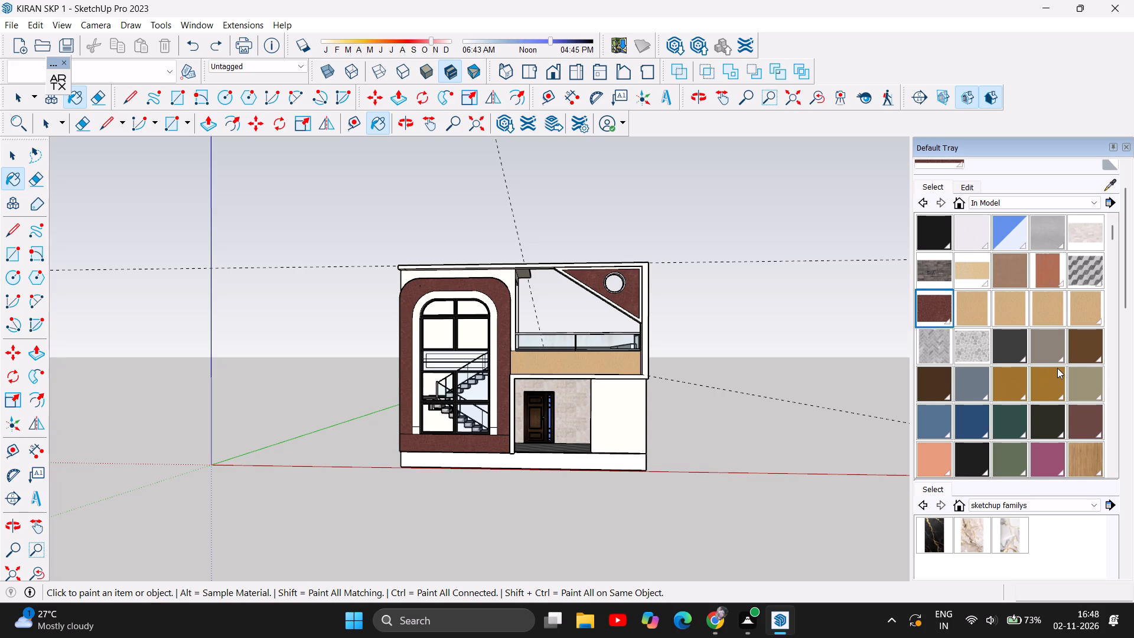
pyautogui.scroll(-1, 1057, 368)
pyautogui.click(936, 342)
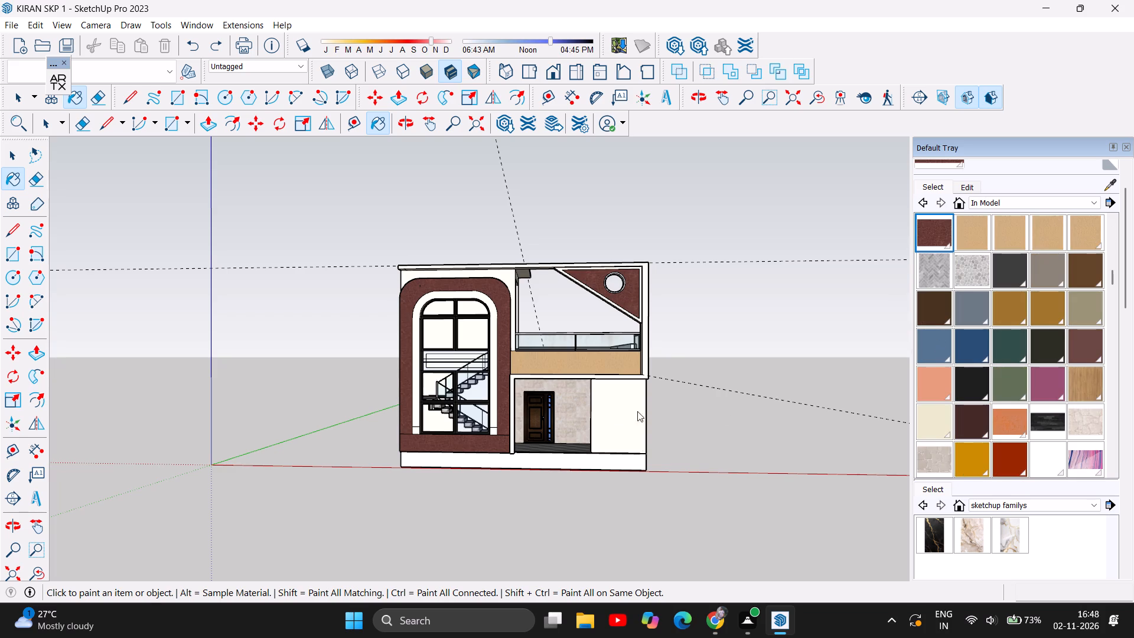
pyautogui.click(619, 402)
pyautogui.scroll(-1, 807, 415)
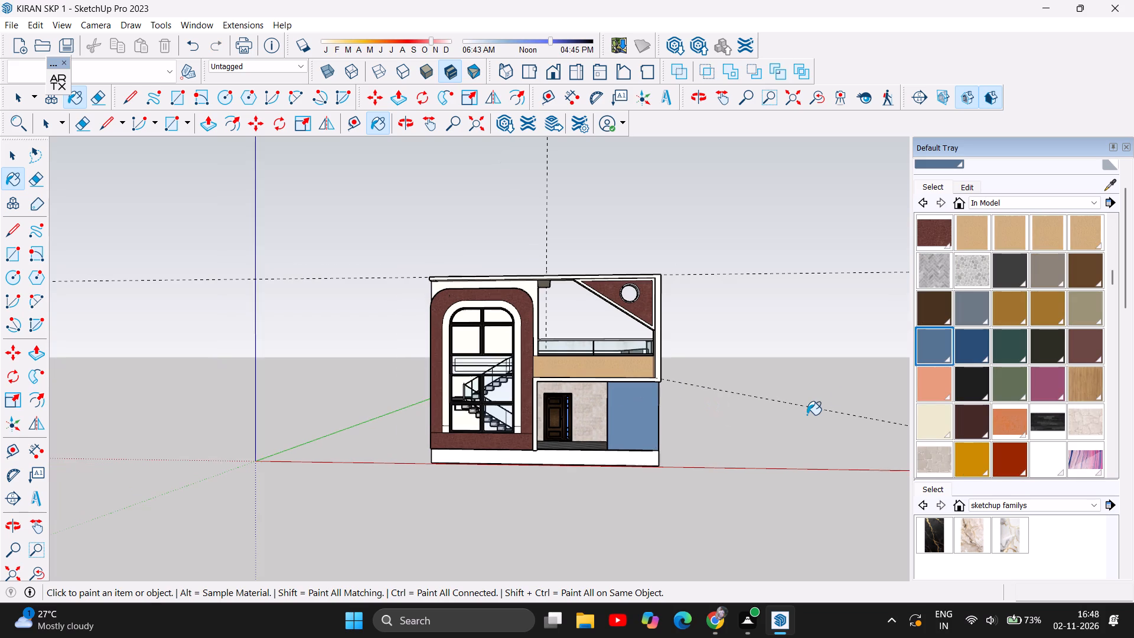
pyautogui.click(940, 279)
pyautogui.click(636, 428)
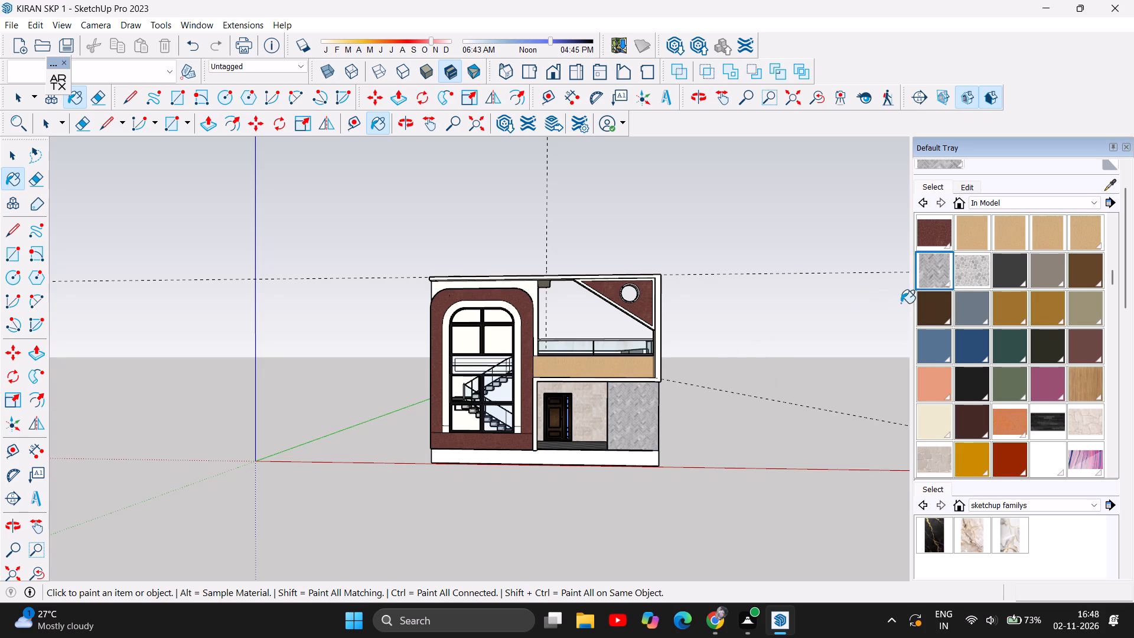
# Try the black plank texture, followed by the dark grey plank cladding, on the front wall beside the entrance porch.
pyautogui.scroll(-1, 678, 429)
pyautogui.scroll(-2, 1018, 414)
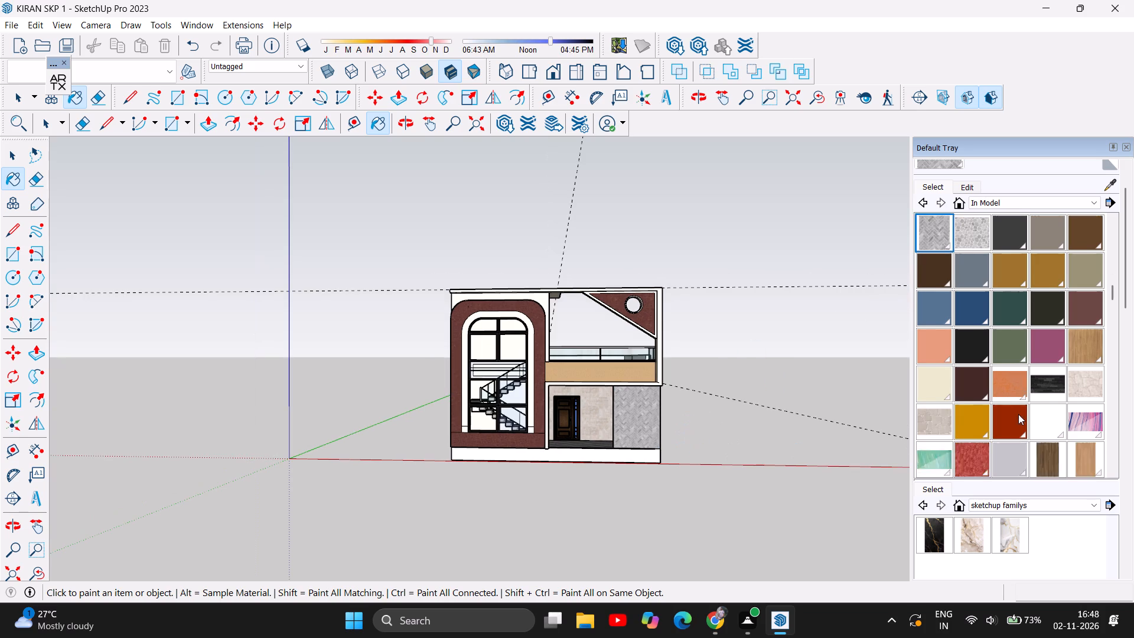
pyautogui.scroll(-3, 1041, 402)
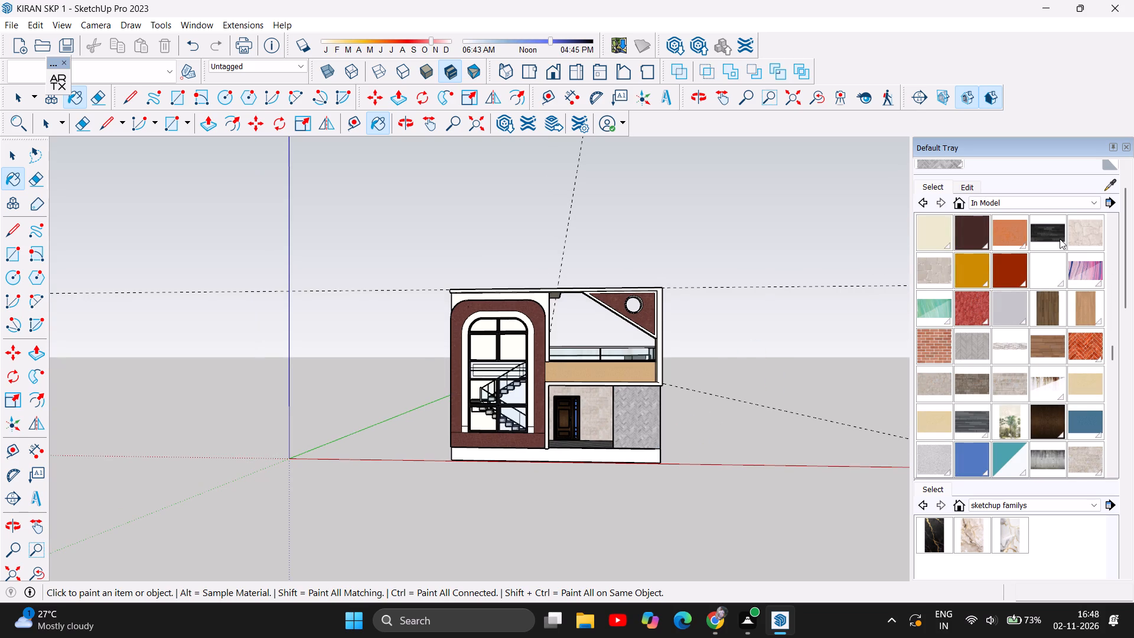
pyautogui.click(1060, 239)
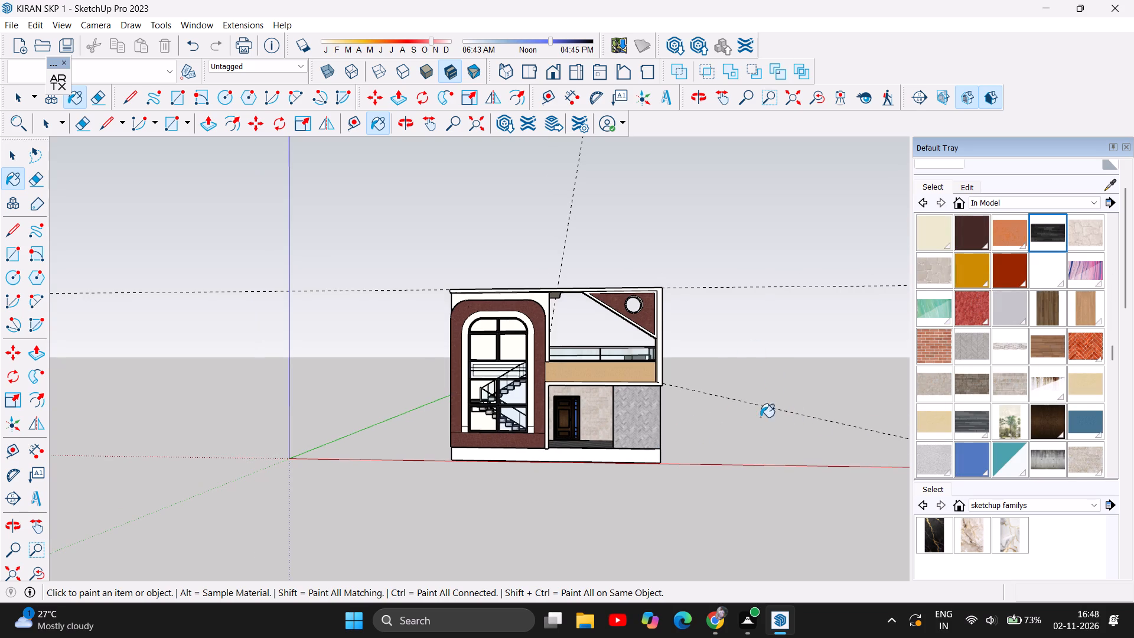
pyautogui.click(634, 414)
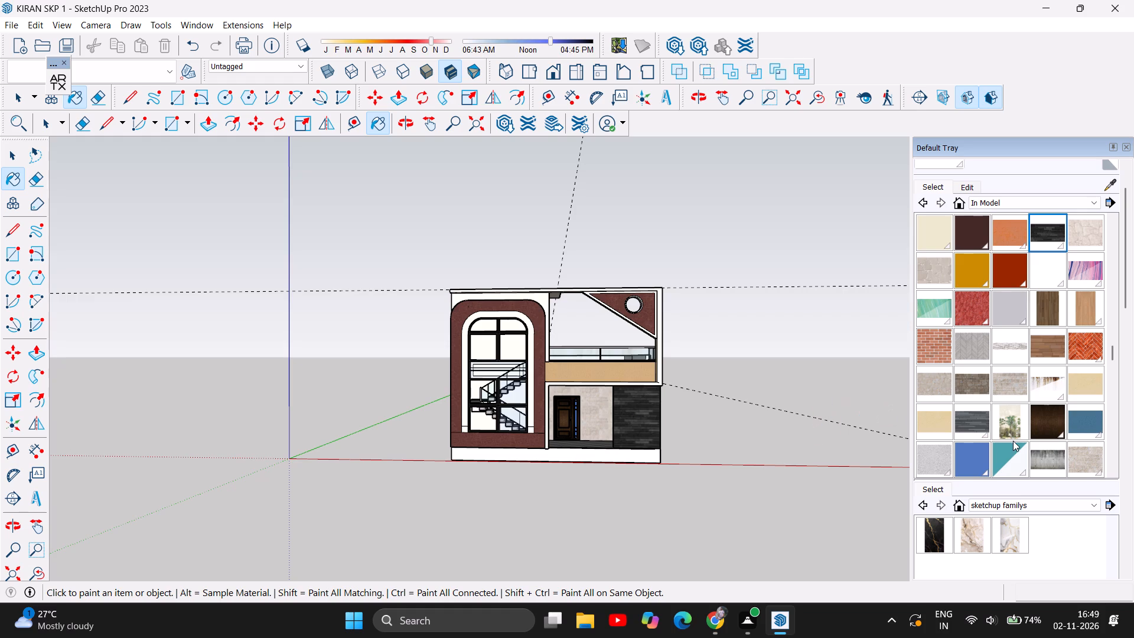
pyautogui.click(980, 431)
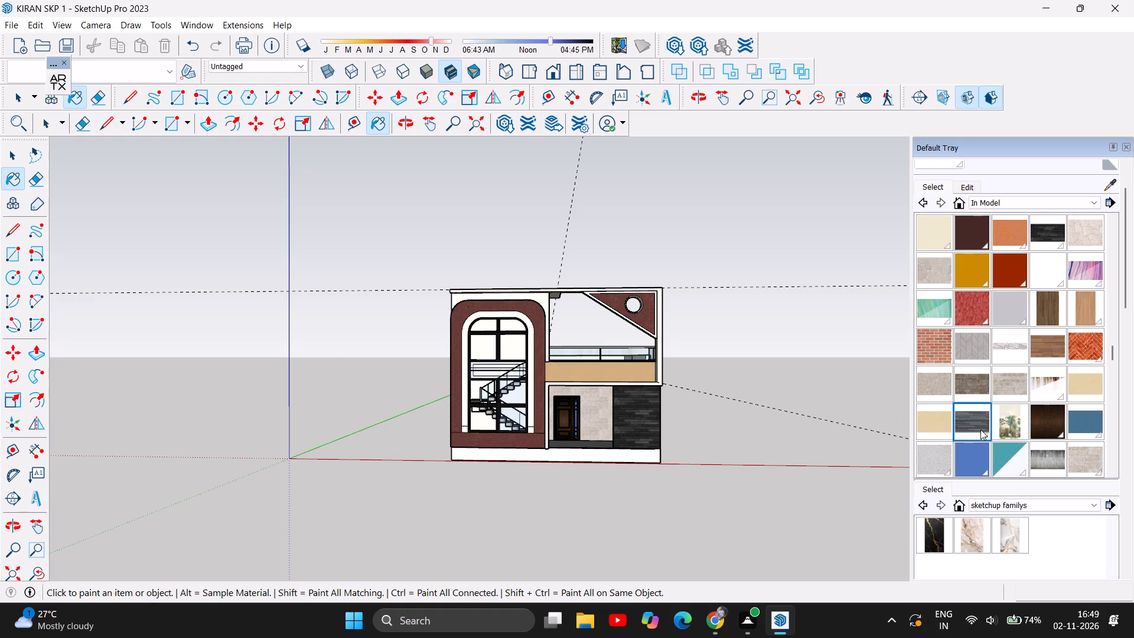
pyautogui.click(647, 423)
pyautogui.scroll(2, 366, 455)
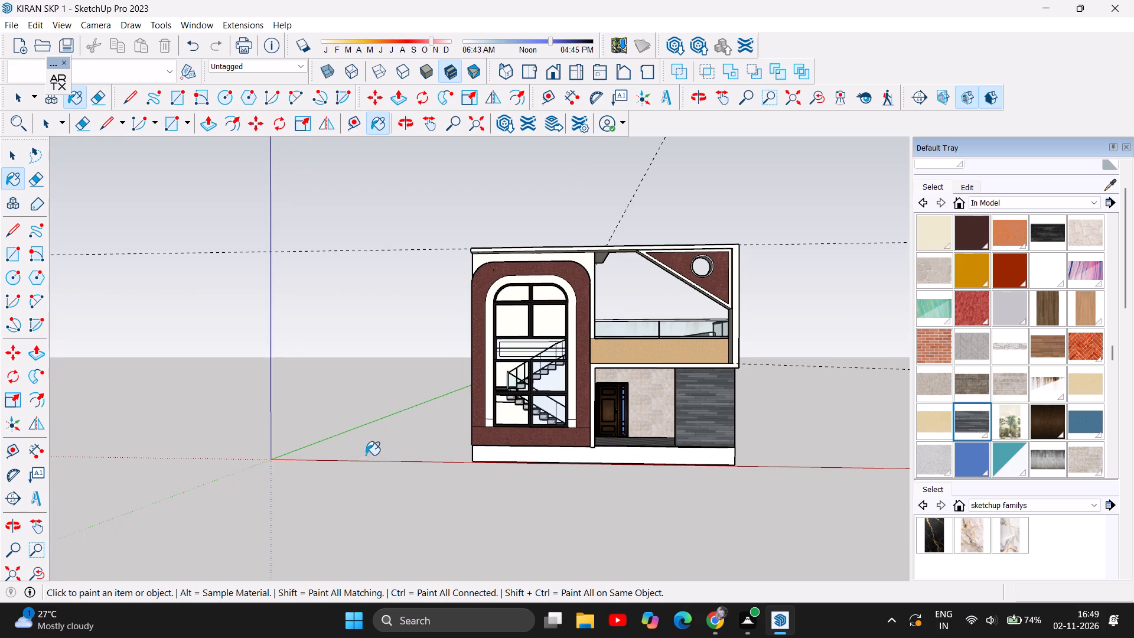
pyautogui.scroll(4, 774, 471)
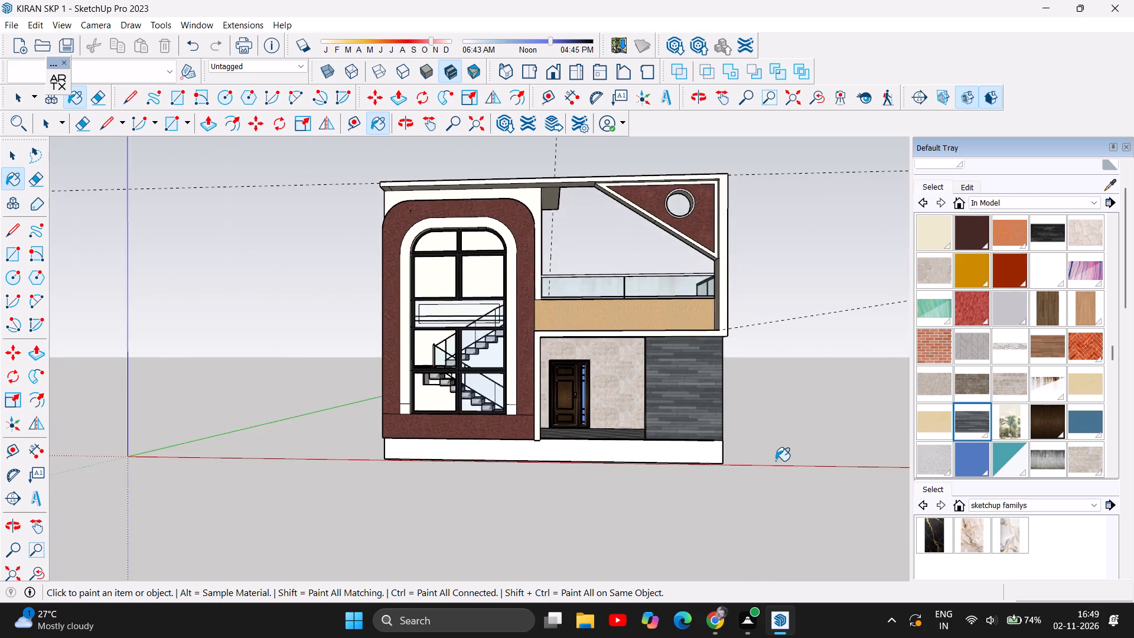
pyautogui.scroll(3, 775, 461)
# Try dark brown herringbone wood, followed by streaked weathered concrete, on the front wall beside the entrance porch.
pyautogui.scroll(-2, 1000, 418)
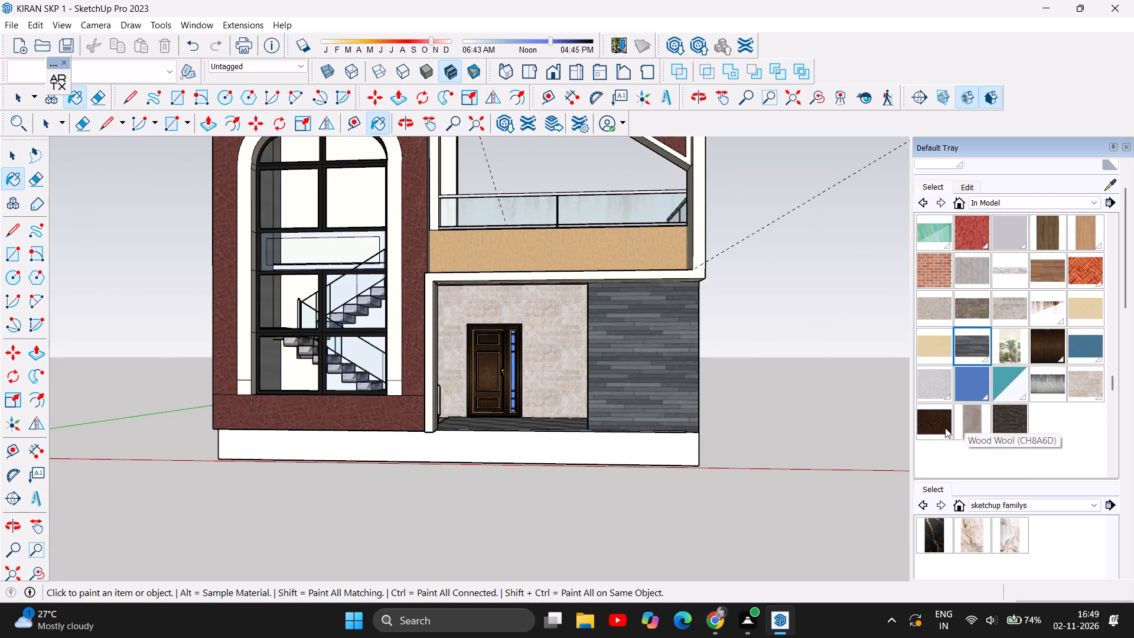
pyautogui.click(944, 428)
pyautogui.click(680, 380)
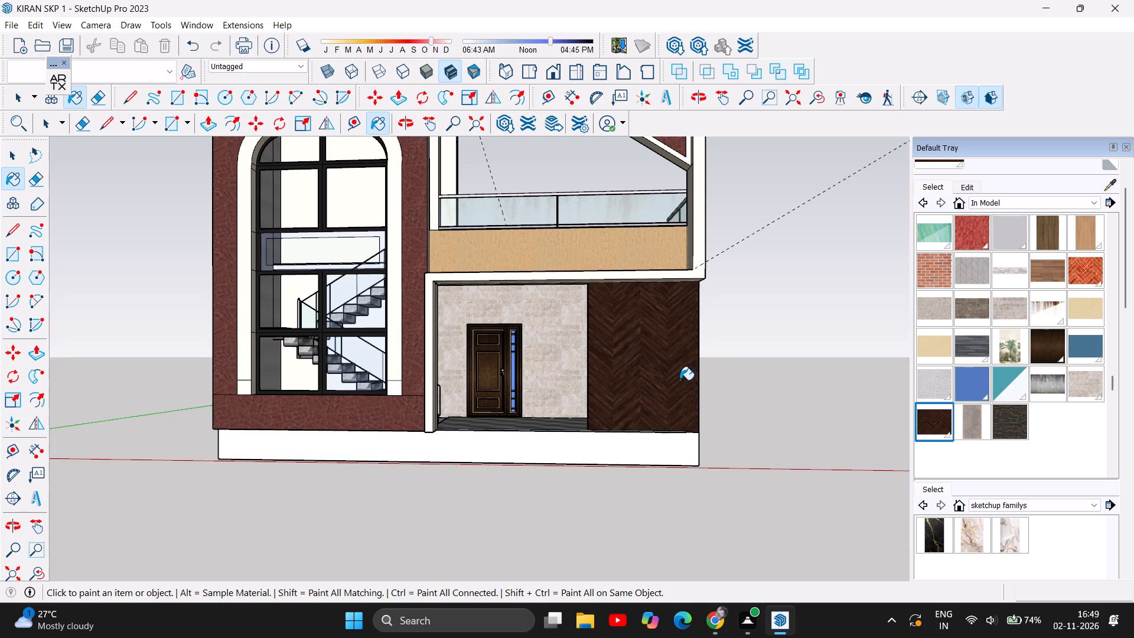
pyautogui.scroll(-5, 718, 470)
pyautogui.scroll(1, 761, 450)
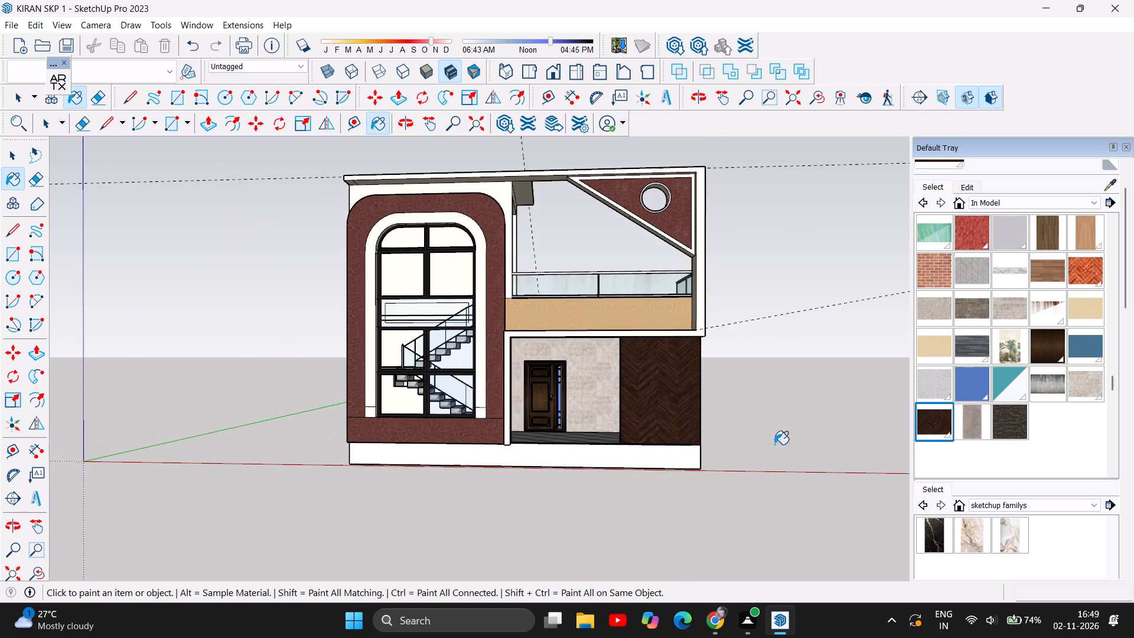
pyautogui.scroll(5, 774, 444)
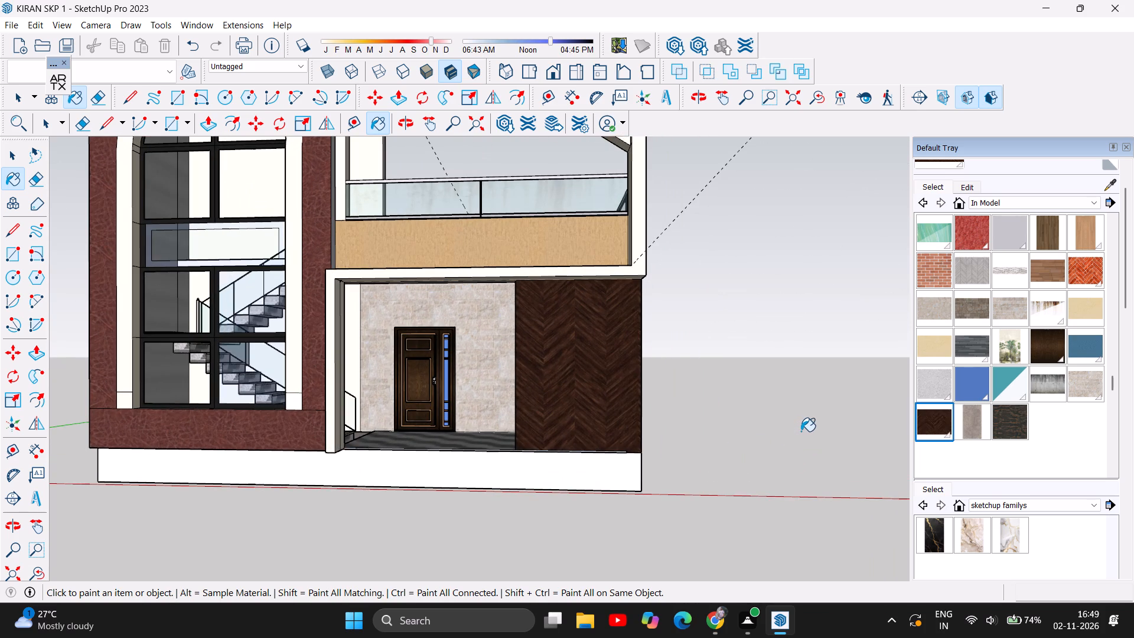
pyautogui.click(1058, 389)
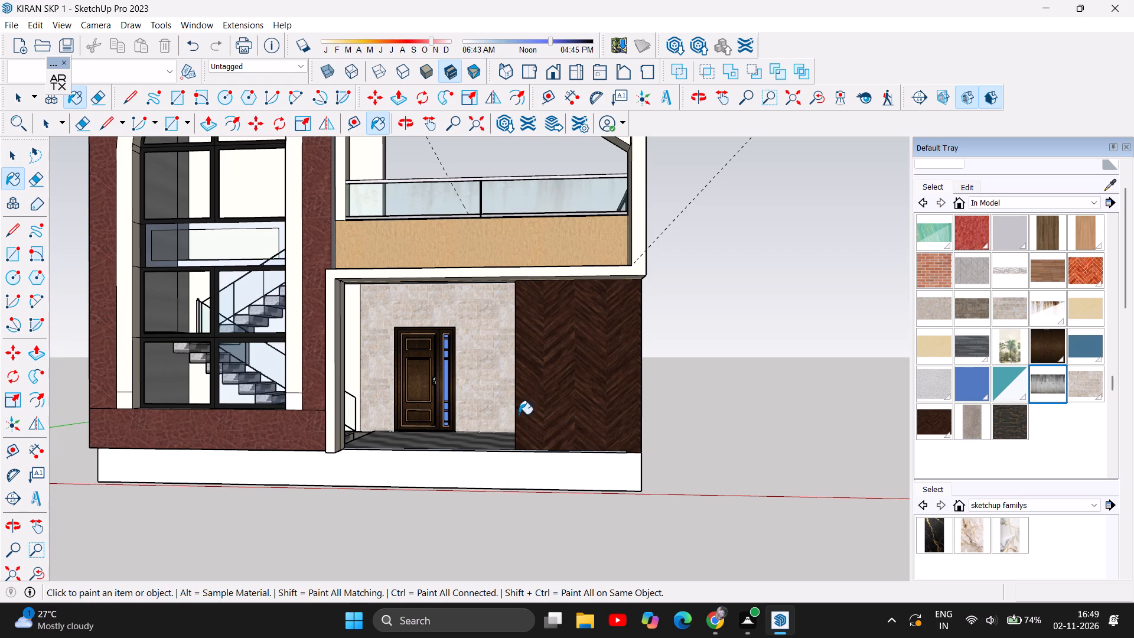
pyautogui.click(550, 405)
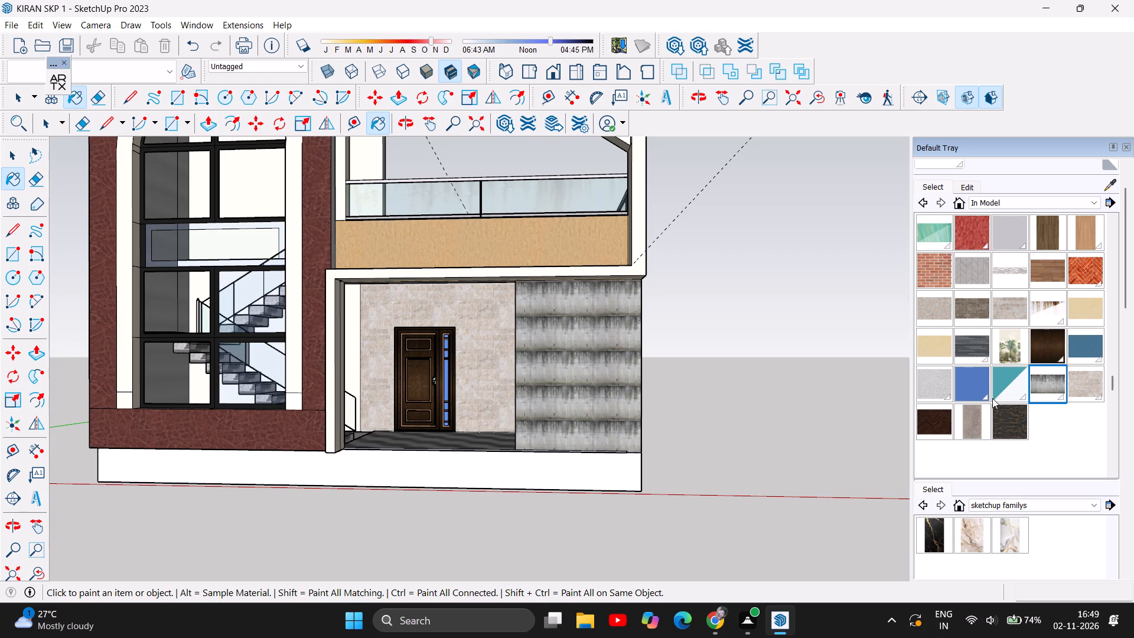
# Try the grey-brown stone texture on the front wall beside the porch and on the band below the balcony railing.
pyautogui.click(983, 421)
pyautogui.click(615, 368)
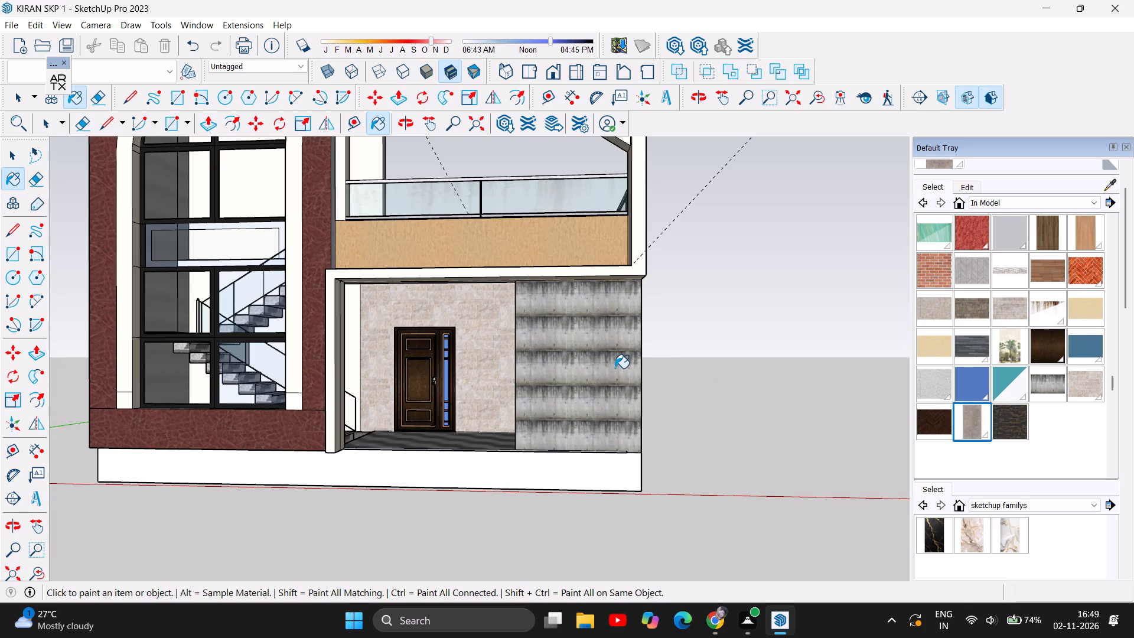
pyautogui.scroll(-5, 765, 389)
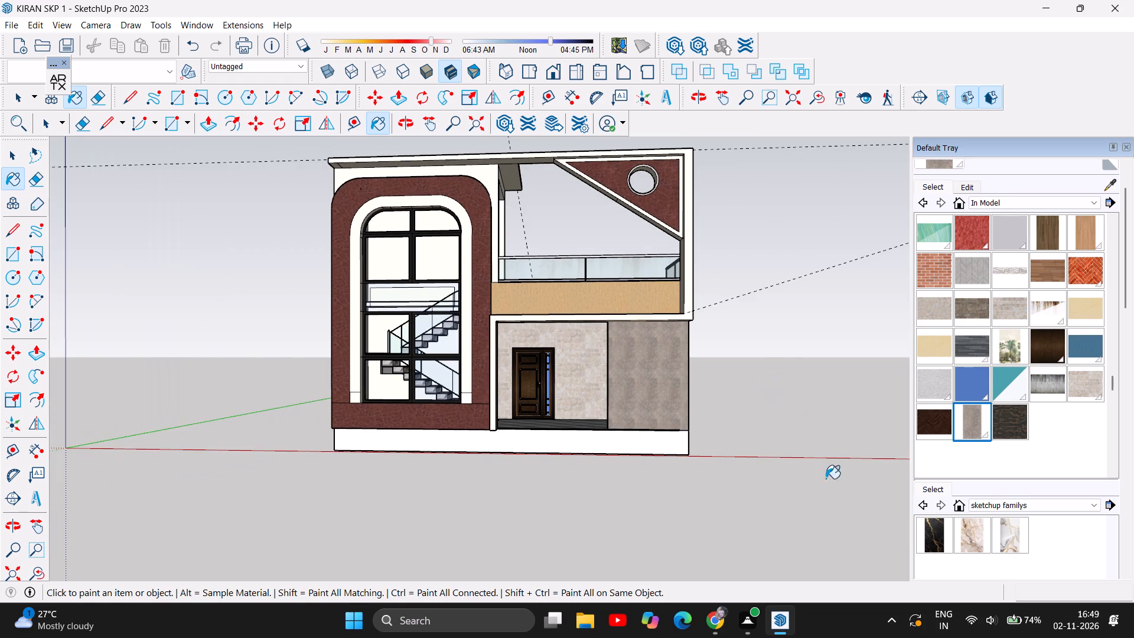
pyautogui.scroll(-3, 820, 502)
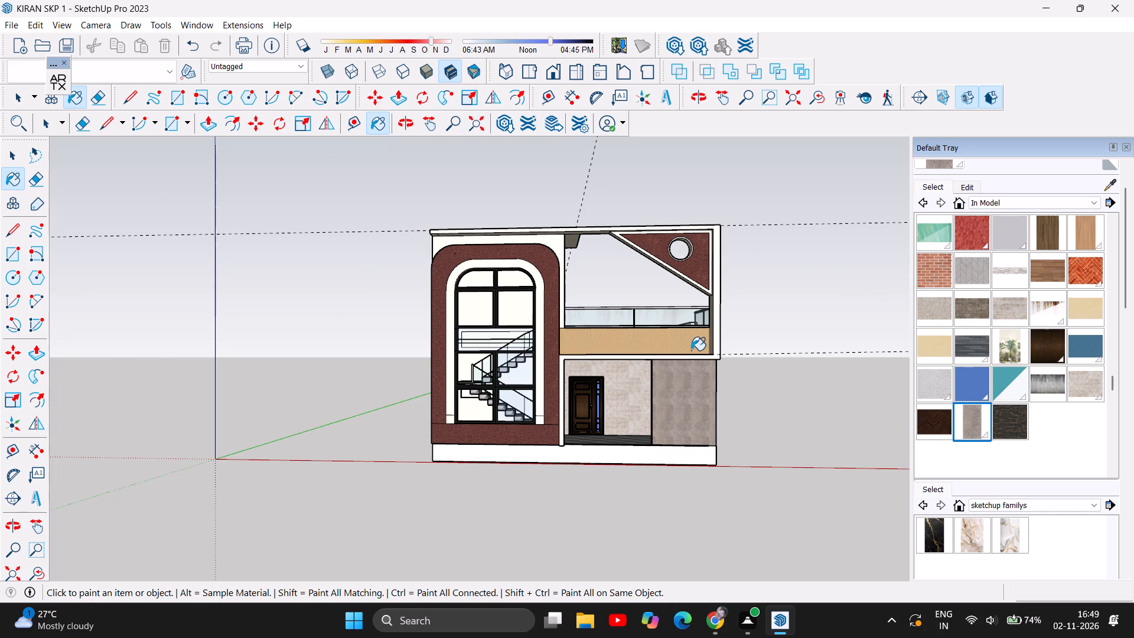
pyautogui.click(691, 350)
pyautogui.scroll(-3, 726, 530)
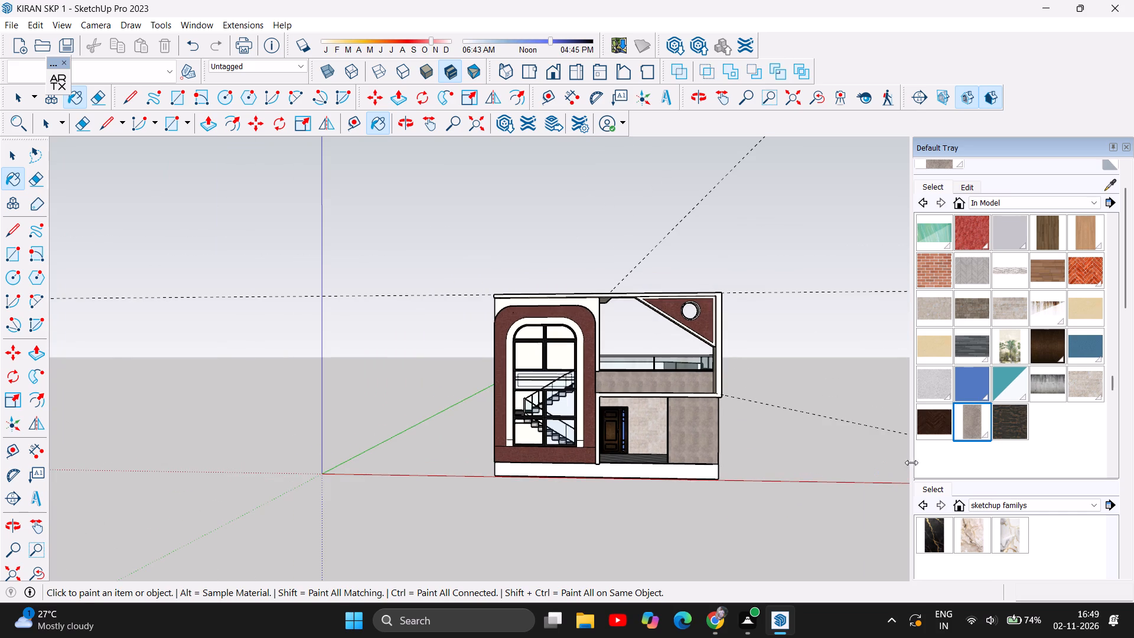
# Paint the front wall beside the porch and the band below the balcony railing with the light sandy beige texture.
pyautogui.click(933, 333)
pyautogui.click(699, 426)
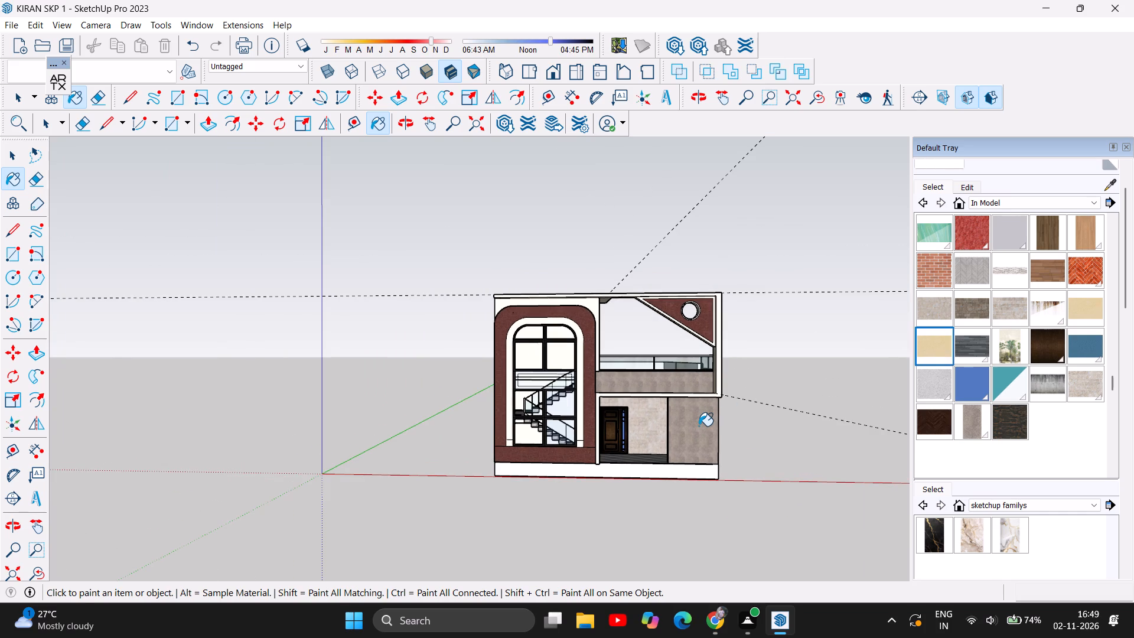
pyautogui.click(689, 388)
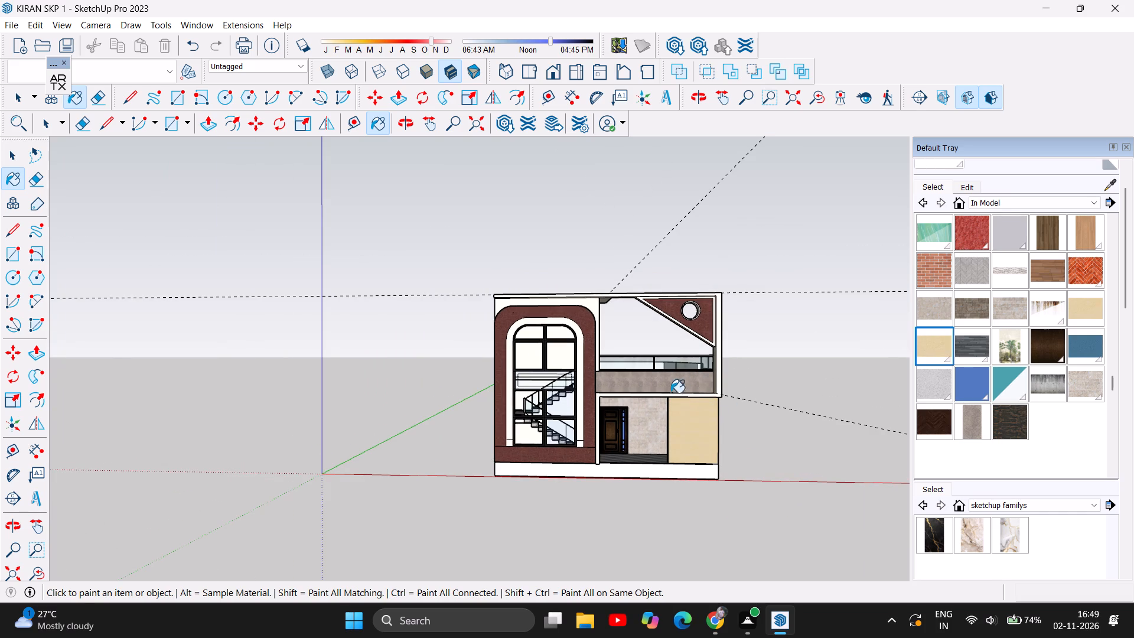
# Examine the beige wall and balcony band close up and against the whole house from the front and side.
pyautogui.scroll(-5, 487, 486)
pyautogui.scroll(3, 683, 455)
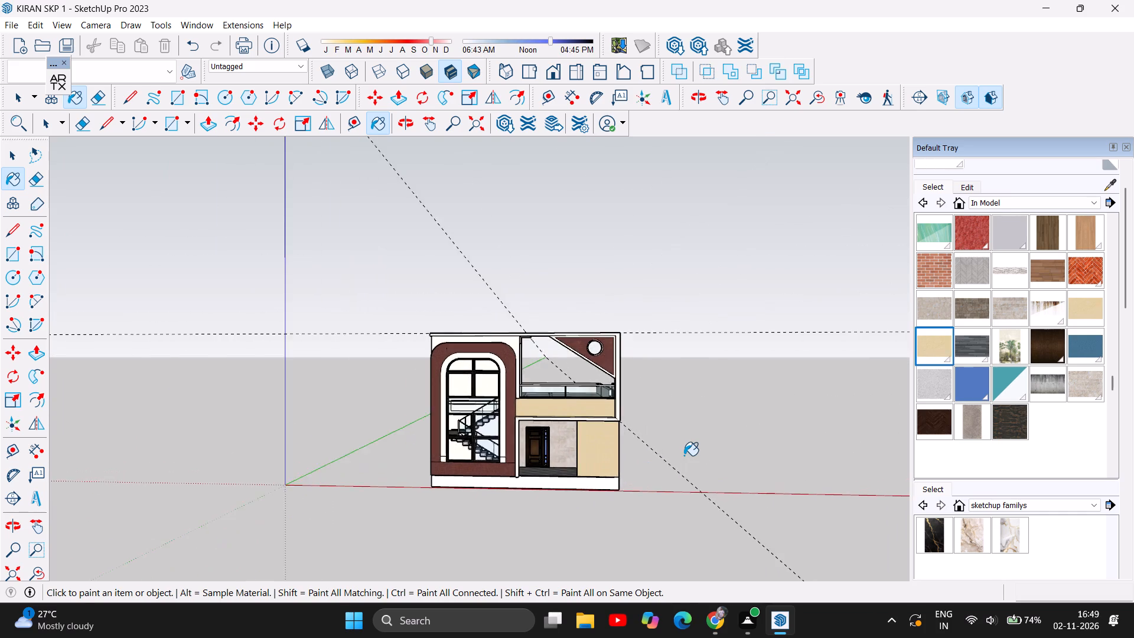
pyautogui.scroll(3, 684, 455)
pyautogui.click(409, 130)
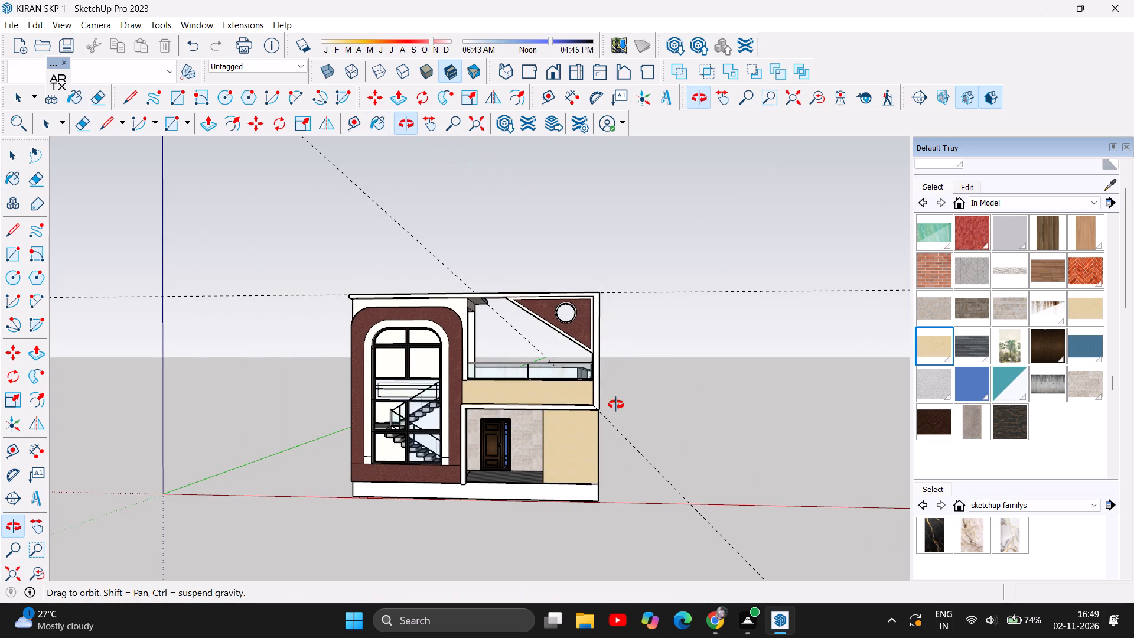
pyautogui.moveTo(616, 405); pyautogui.dragTo(848, 431)
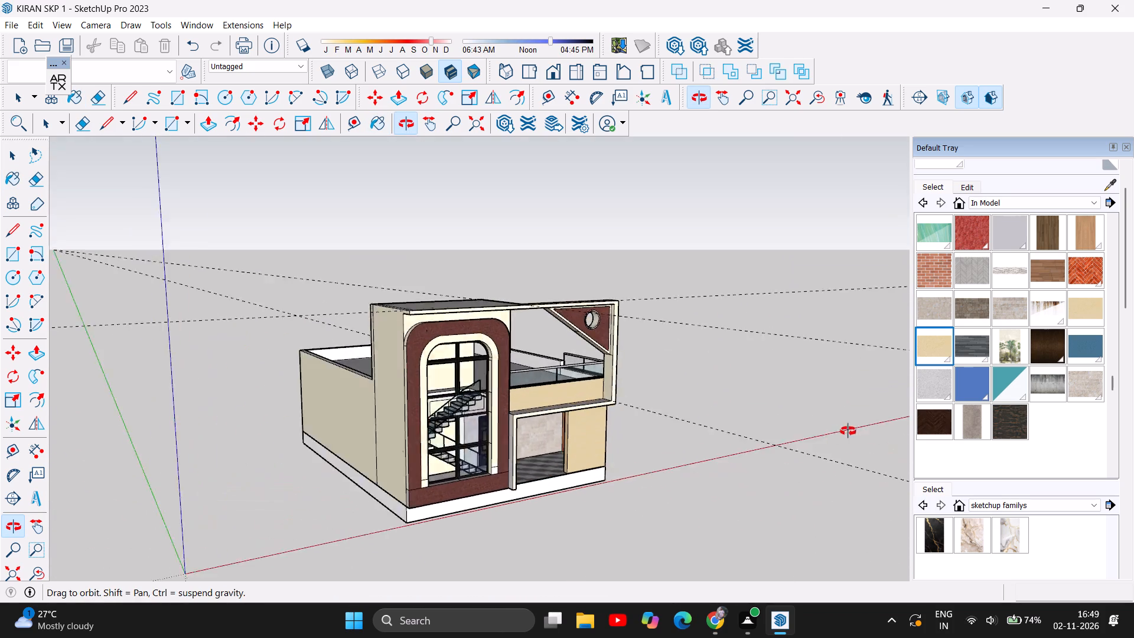
pyautogui.moveTo(848, 431); pyautogui.dragTo(864, 426)
pyautogui.moveTo(478, 434); pyautogui.dragTo(264, 389)
pyautogui.scroll(2, 599, 458)
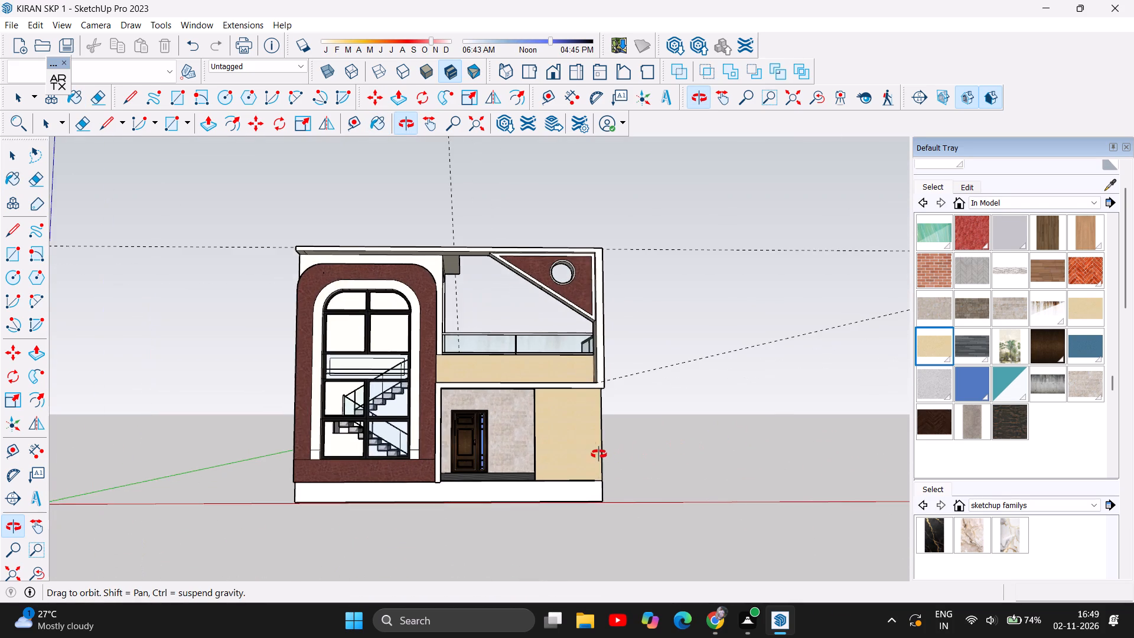
pyautogui.scroll(8, 570, 448)
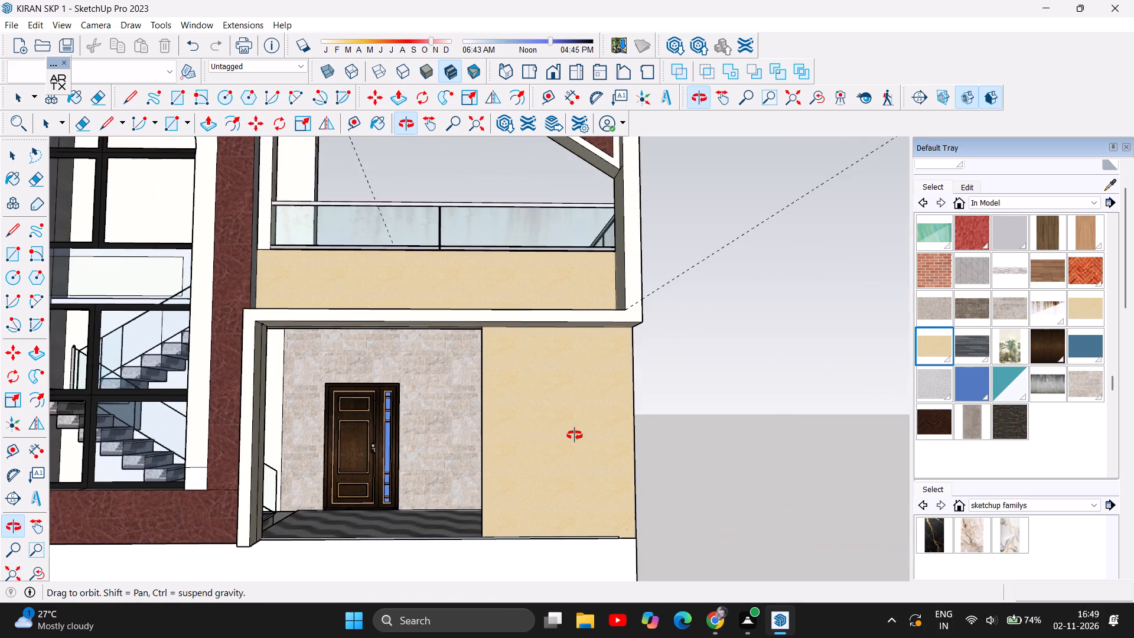
pyautogui.scroll(9, 575, 430)
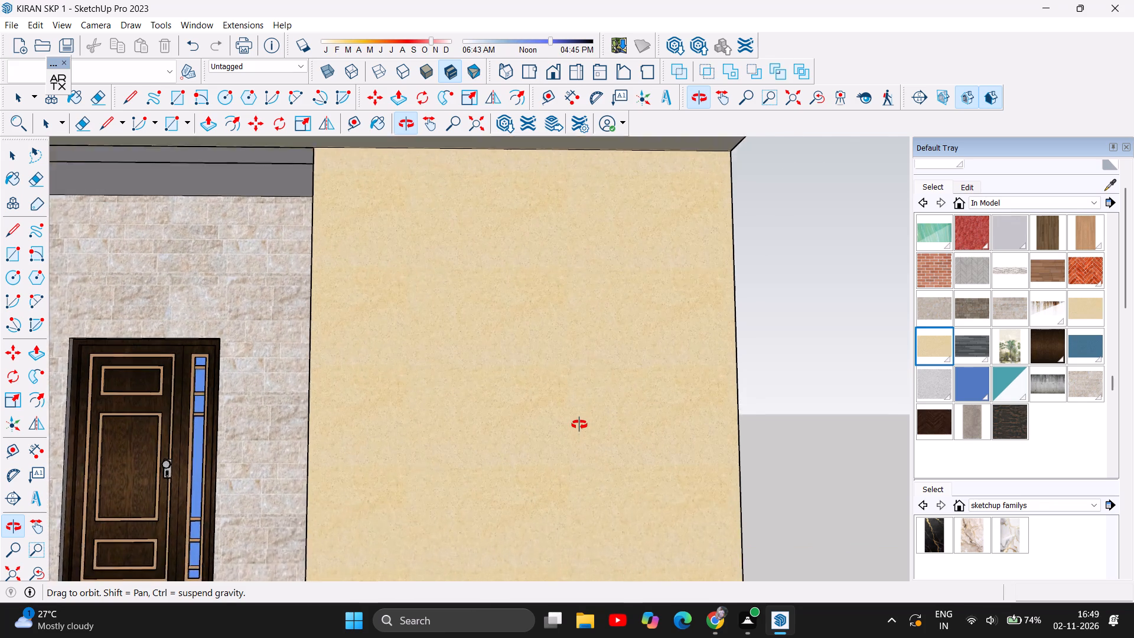
pyautogui.scroll(2, 579, 425)
pyautogui.scroll(-7, 580, 425)
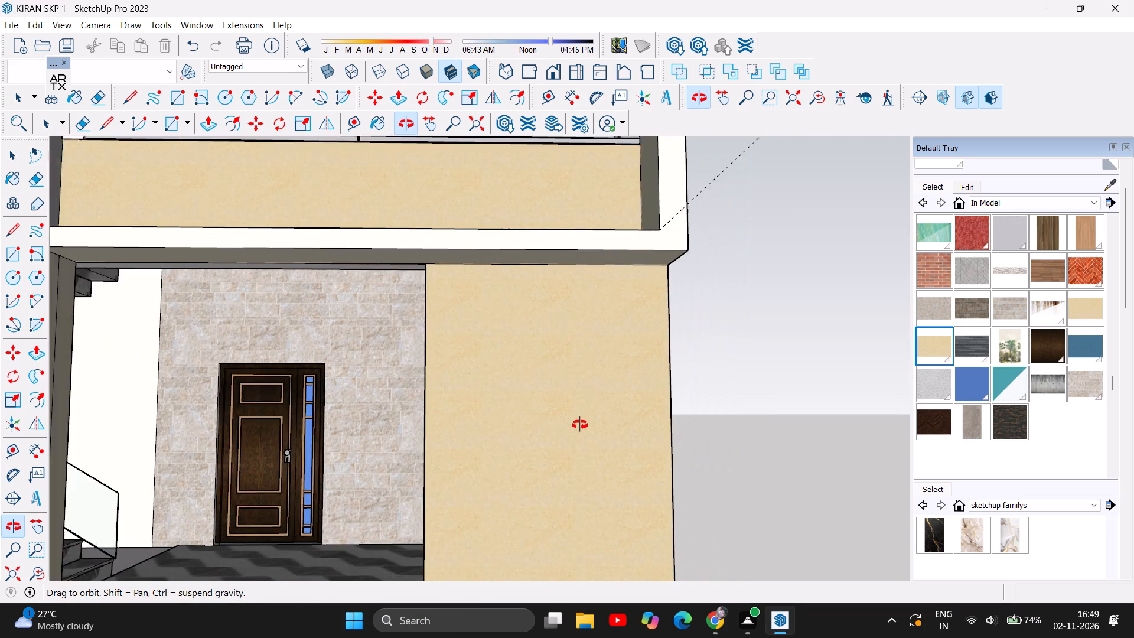
pyautogui.scroll(-10, 580, 425)
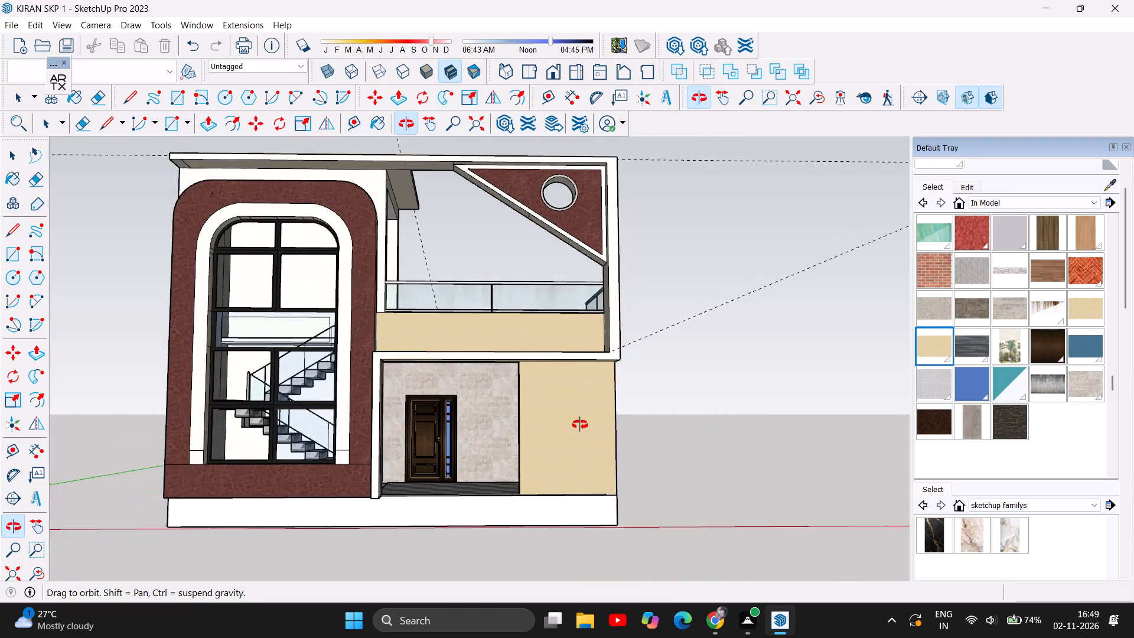
# Save the model with the whole front facade in view.
pyautogui.scroll(-2, 580, 425)
pyautogui.scroll(-2, 558, 470)
pyautogui.moveTo(532, 459); pyautogui.dragTo(522, 481)
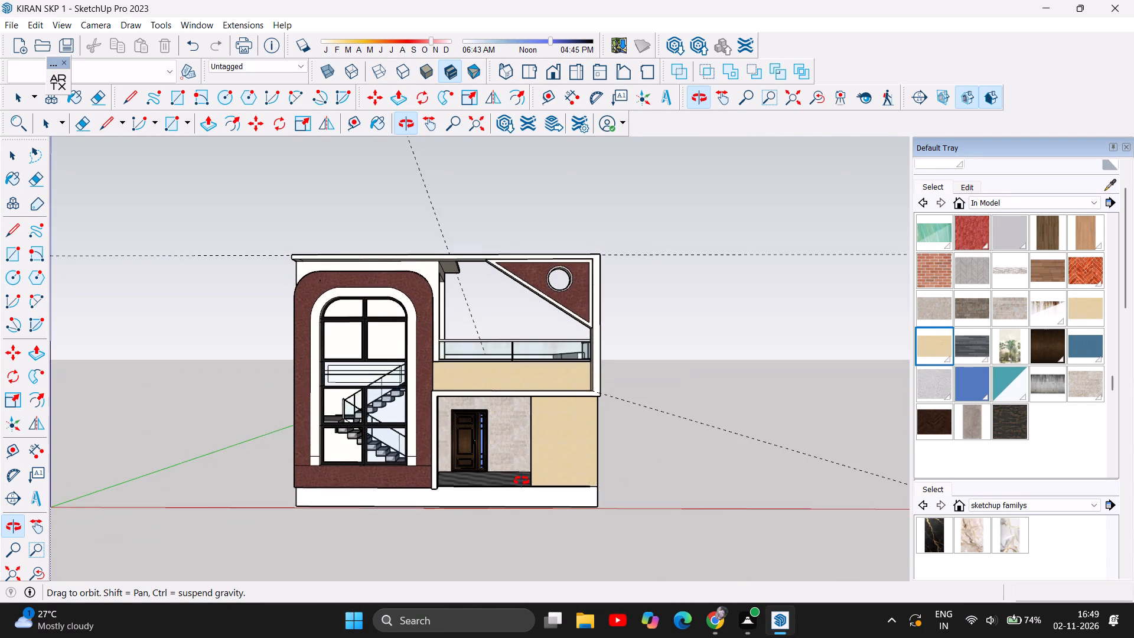
pyautogui.moveTo(522, 481); pyautogui.dragTo(542, 495)
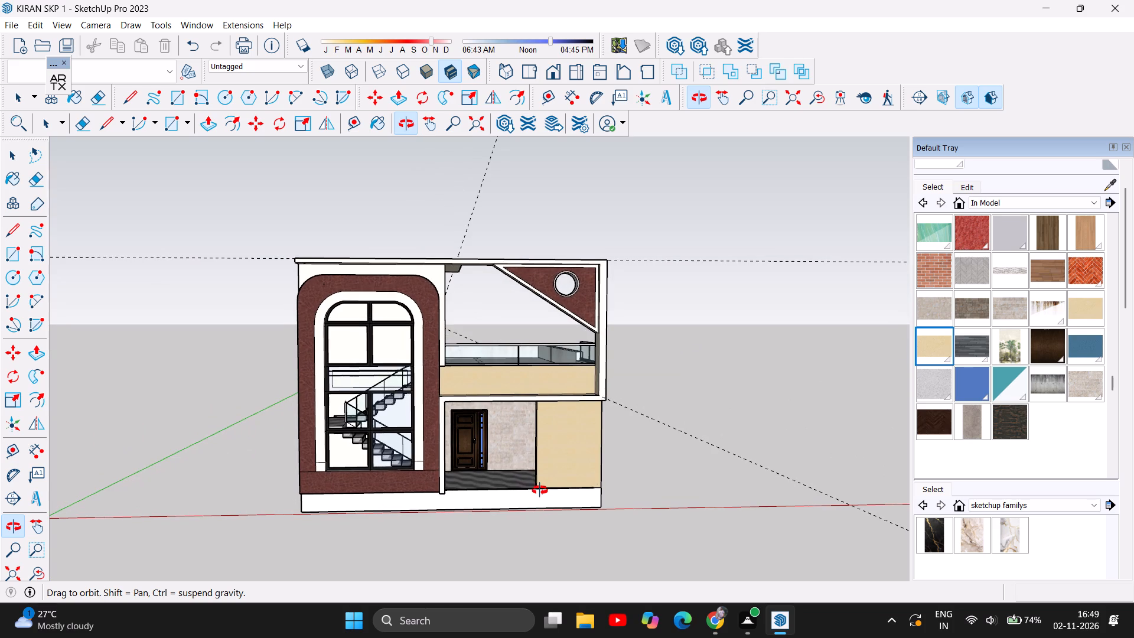
pyautogui.hotkey('ctrl', 's')
# Repaint the band below the balcony railing and the front wall beside the porch with the darker tan texture from the in-model materials.
pyautogui.scroll(1, 582, 482)
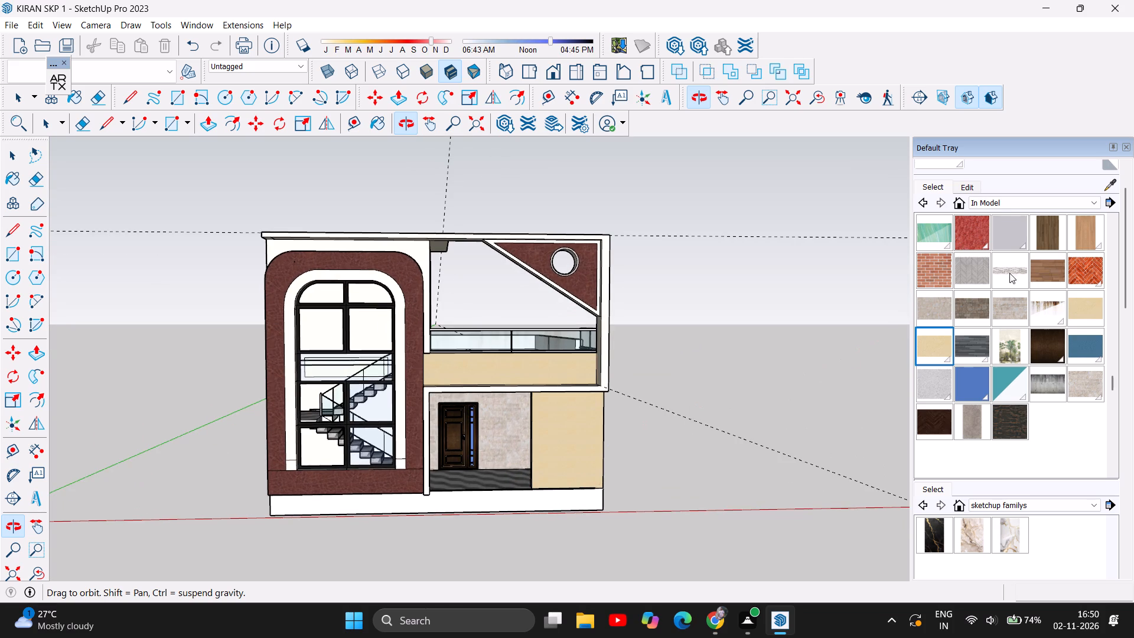
pyautogui.scroll(3, 1039, 295)
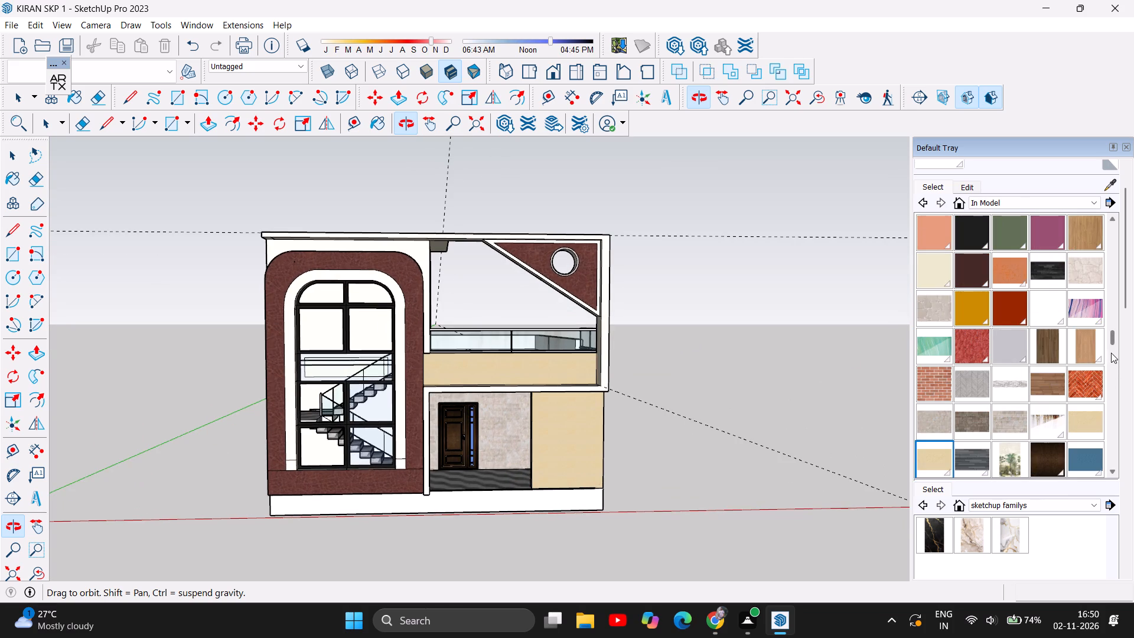
pyautogui.moveTo(1112, 340); pyautogui.dragTo(1113, 221)
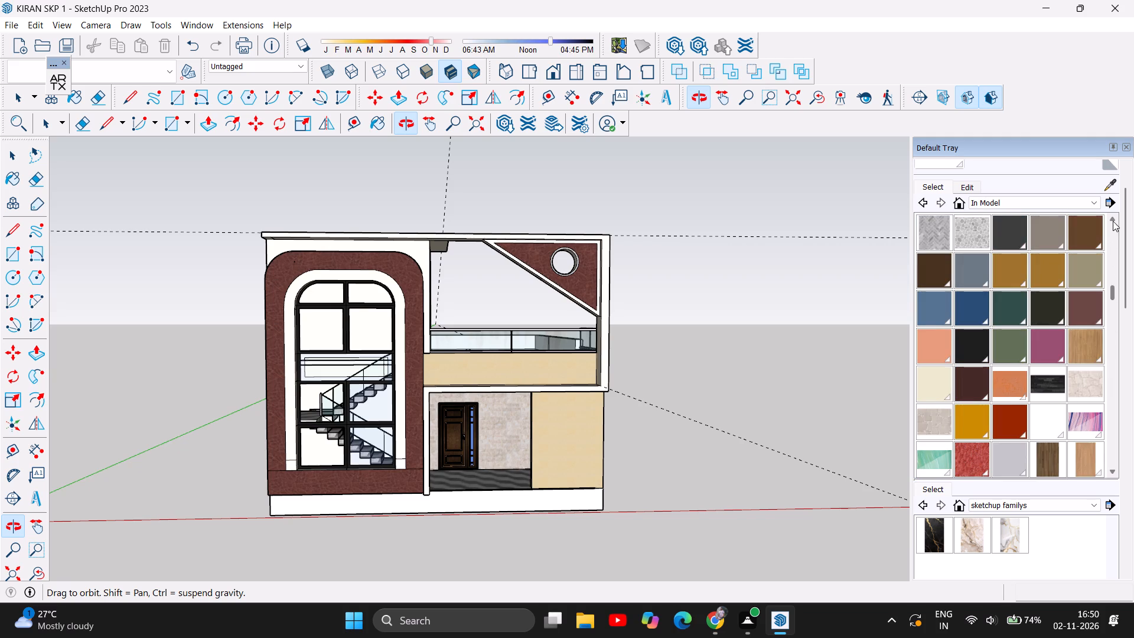
pyautogui.moveTo(1113, 221); pyautogui.dragTo(1113, 216)
pyautogui.moveTo(1111, 288); pyautogui.dragTo(1109, 261)
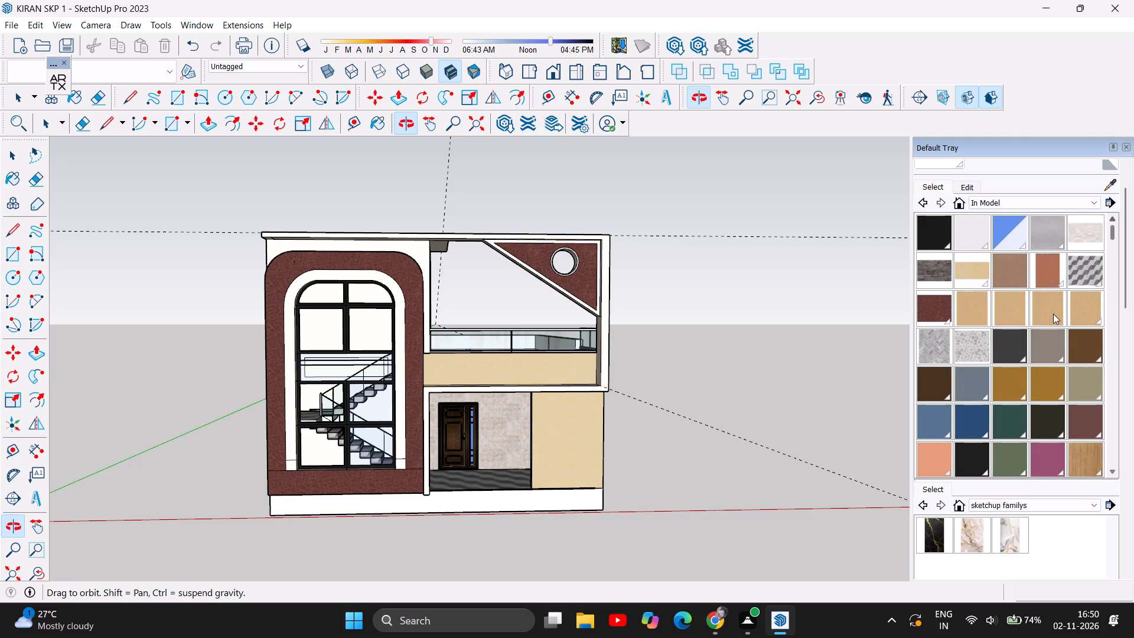
pyautogui.click(1053, 314)
pyautogui.click(480, 377)
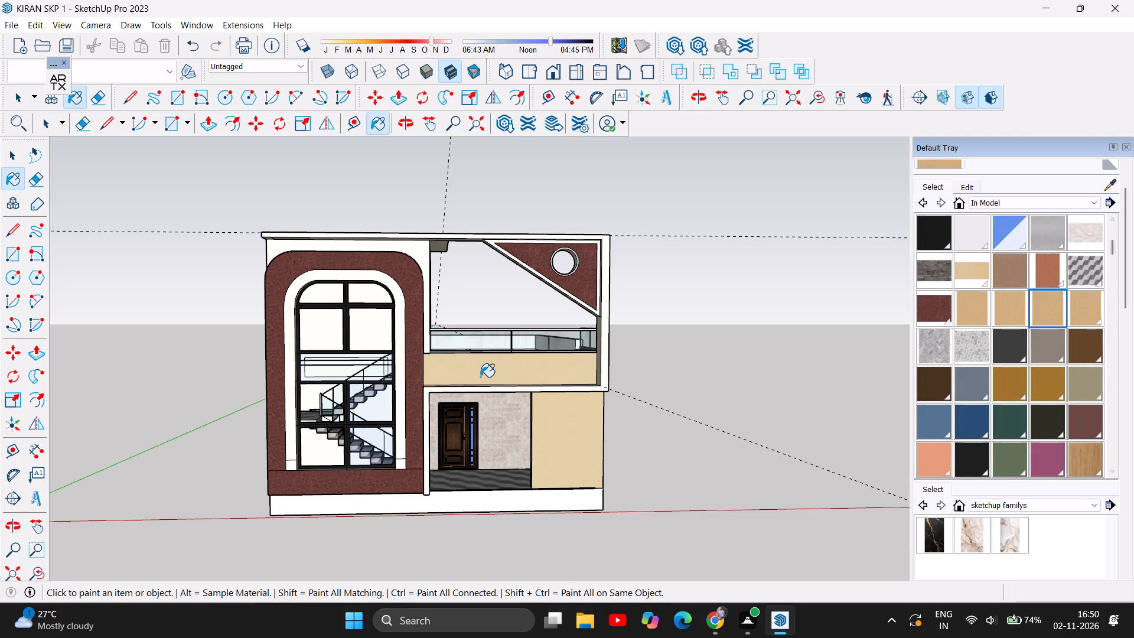
pyautogui.click(491, 375)
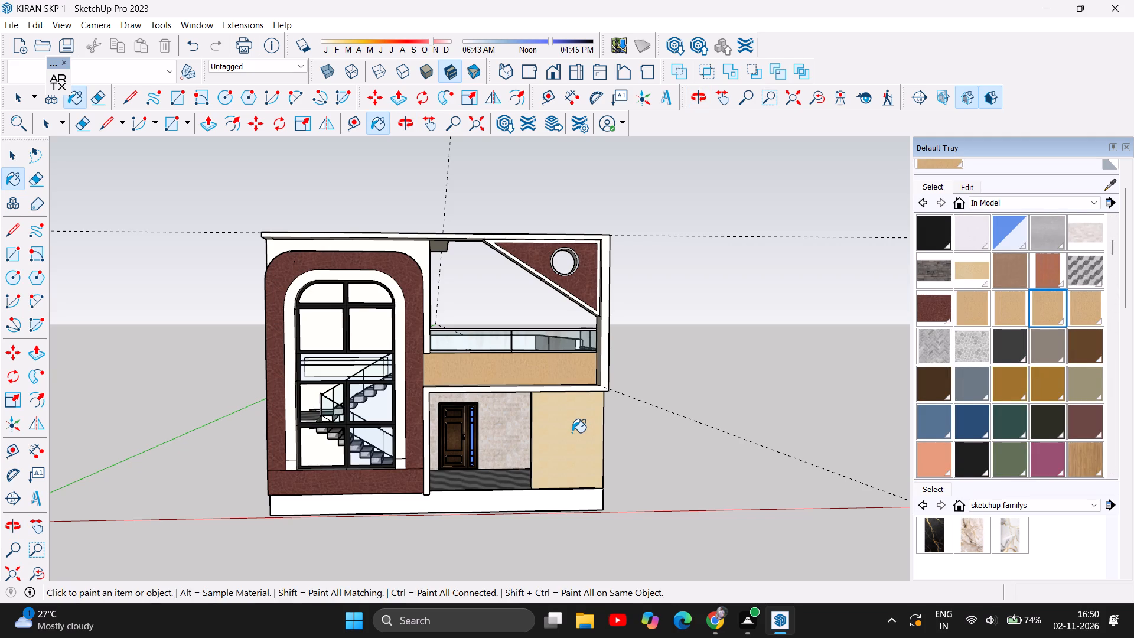
pyautogui.click(572, 432)
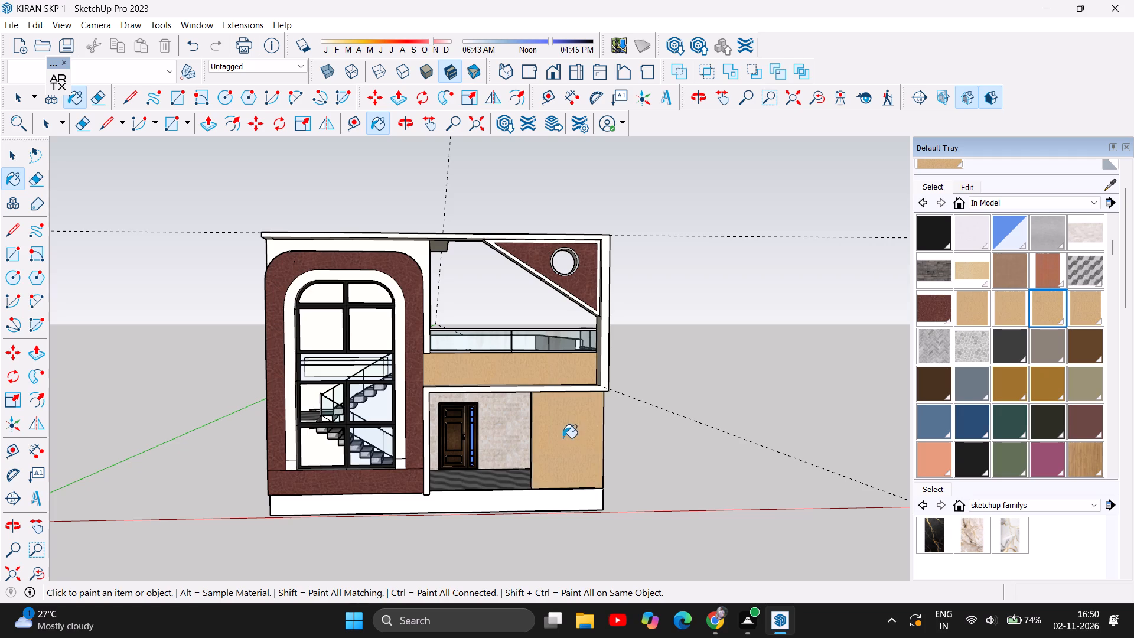
# Delete all the construction guides from the model.
pyautogui.scroll(-1, 151, 434)
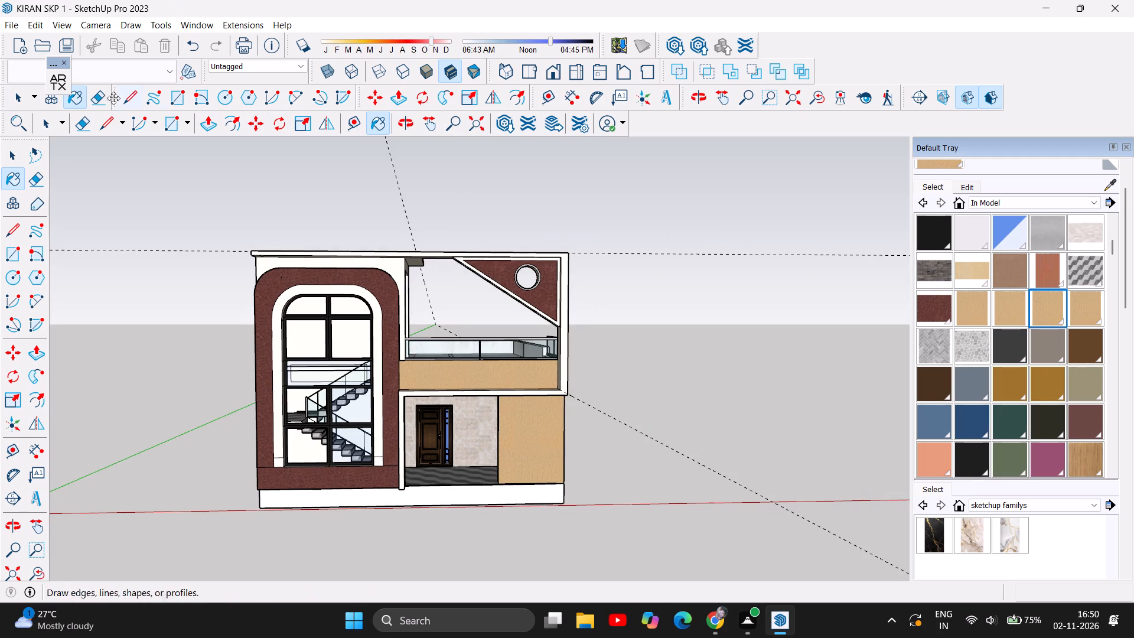
pyautogui.scroll(1, 37, 23)
pyautogui.click(37, 23)
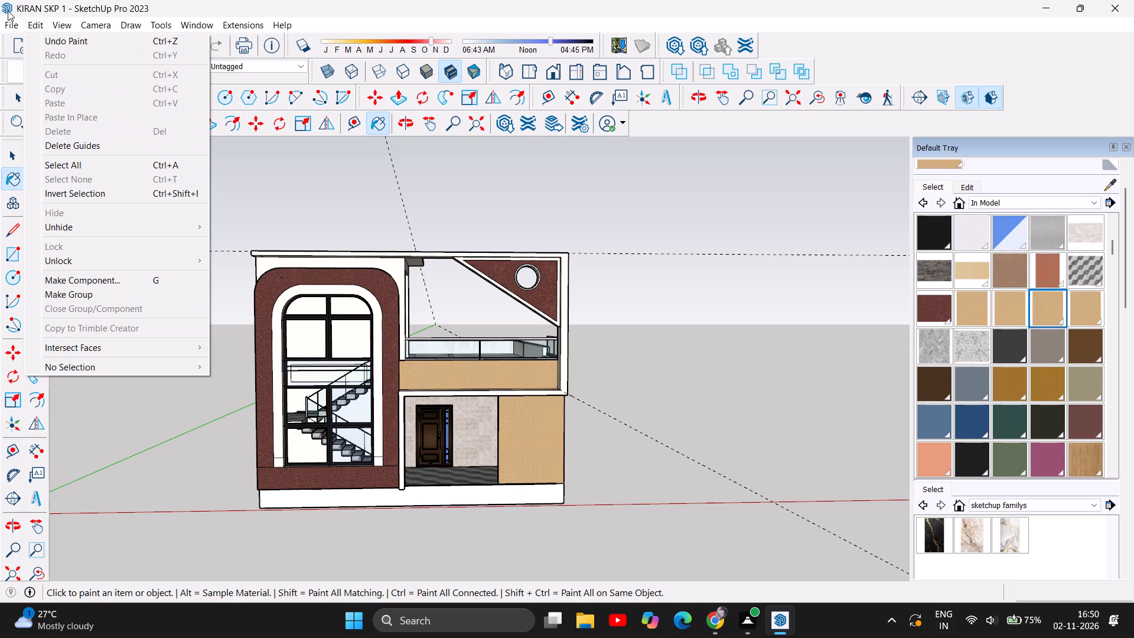
pyautogui.click(77, 149)
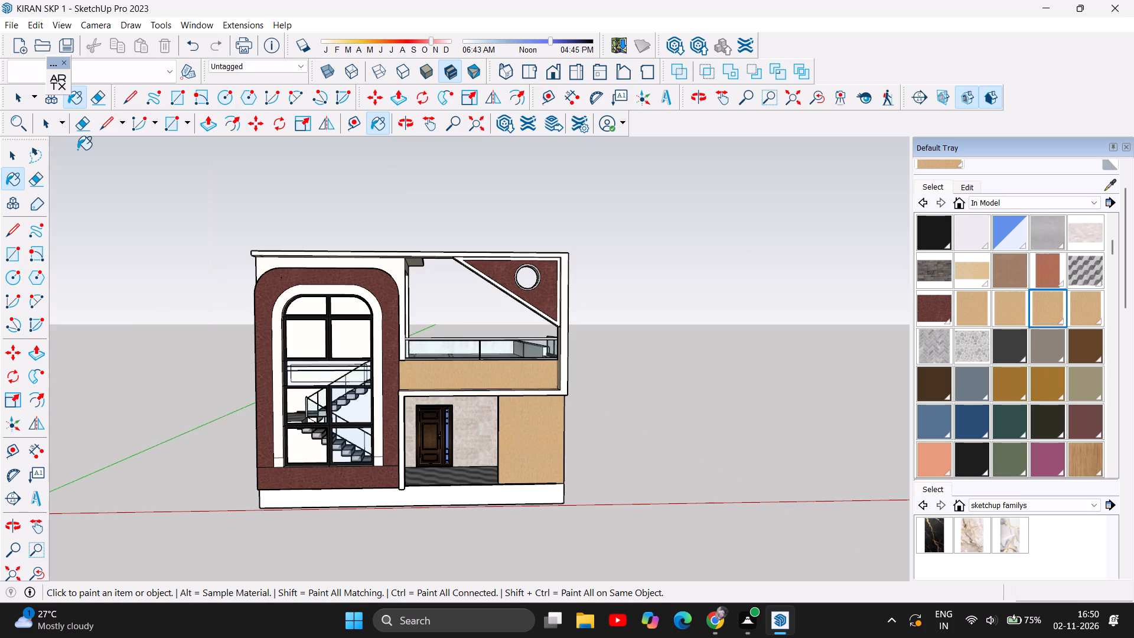
# Check the tan wall and balcony band against the whole facade, and save the model.
pyautogui.scroll(-1, 624, 412)
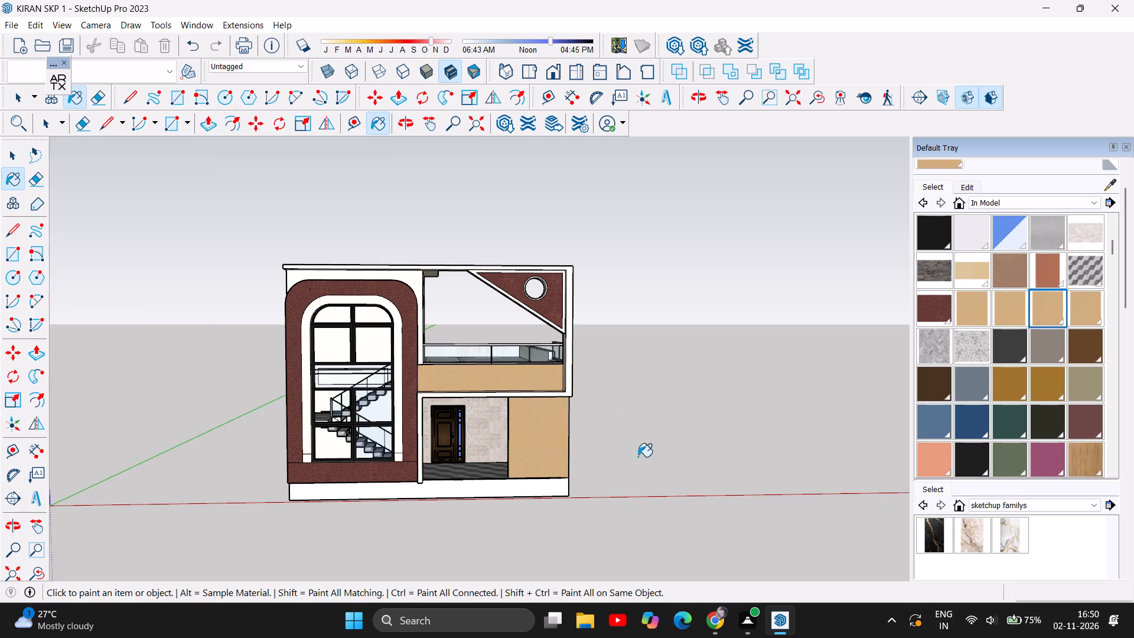
pyautogui.scroll(5, 621, 524)
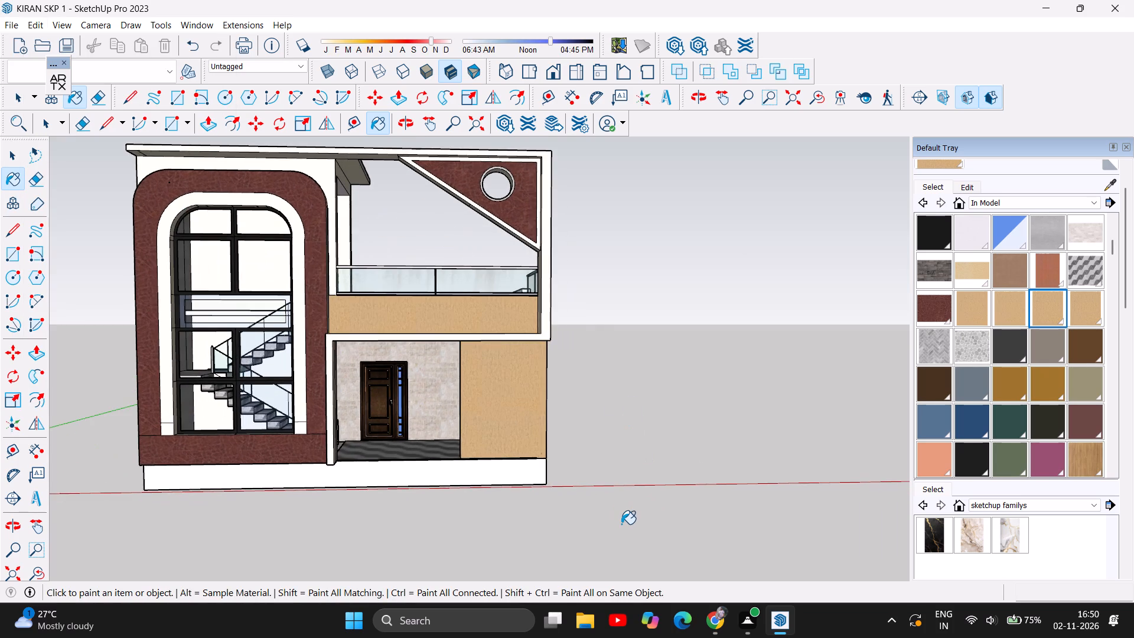
pyautogui.scroll(-4, 627, 517)
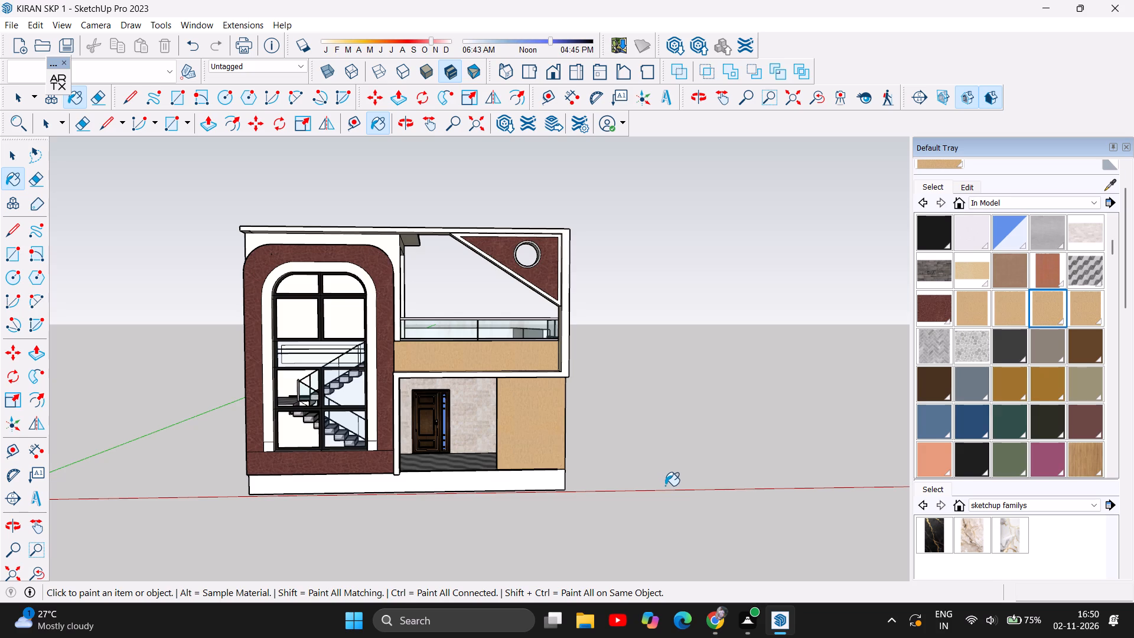
pyautogui.hotkey('ctrl', 's')
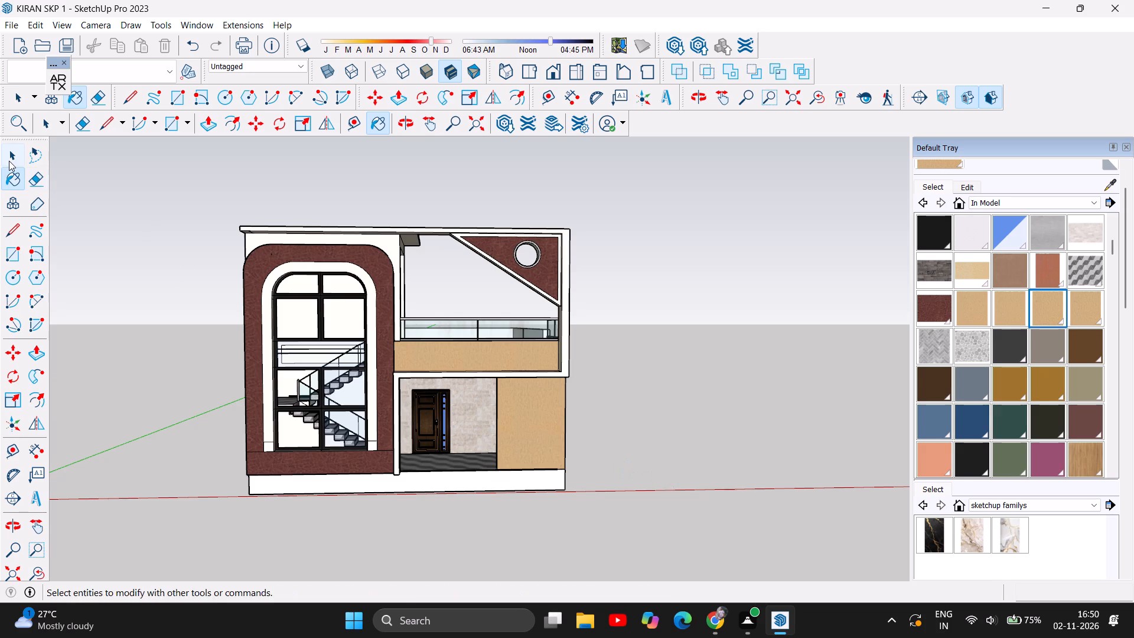
# Select the blue glass of the entrance door's narrow sidelight together with its surrounding frame and long side edges.
pyautogui.click(9, 161)
pyautogui.scroll(5, 403, 469)
pyautogui.scroll(2, 444, 429)
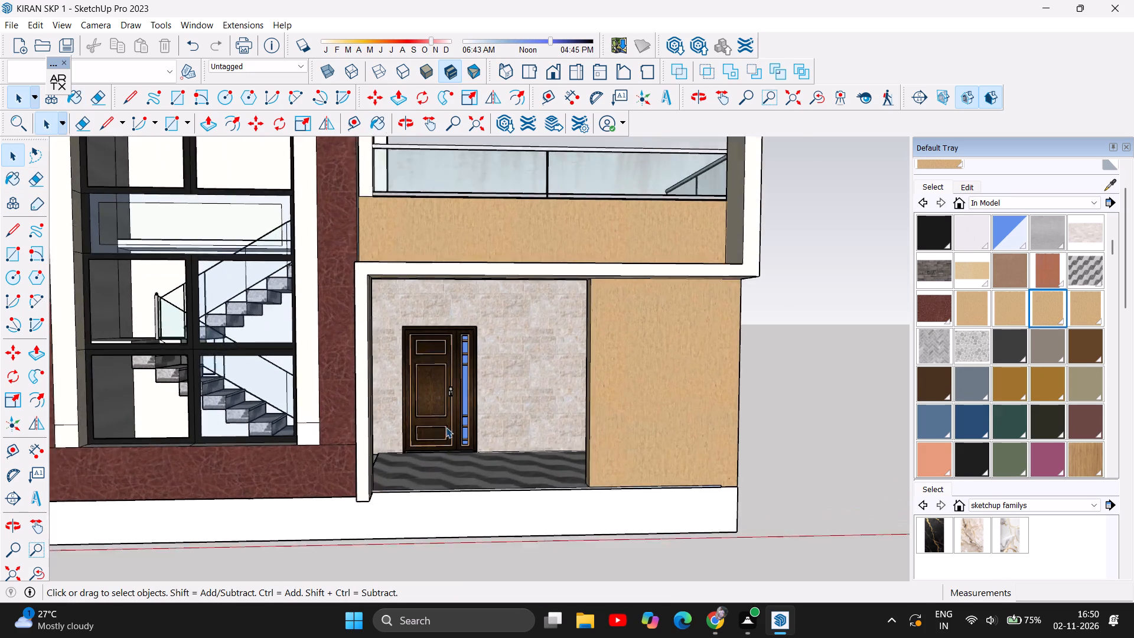
pyautogui.scroll(7, 446, 427)
pyautogui.scroll(3, 481, 392)
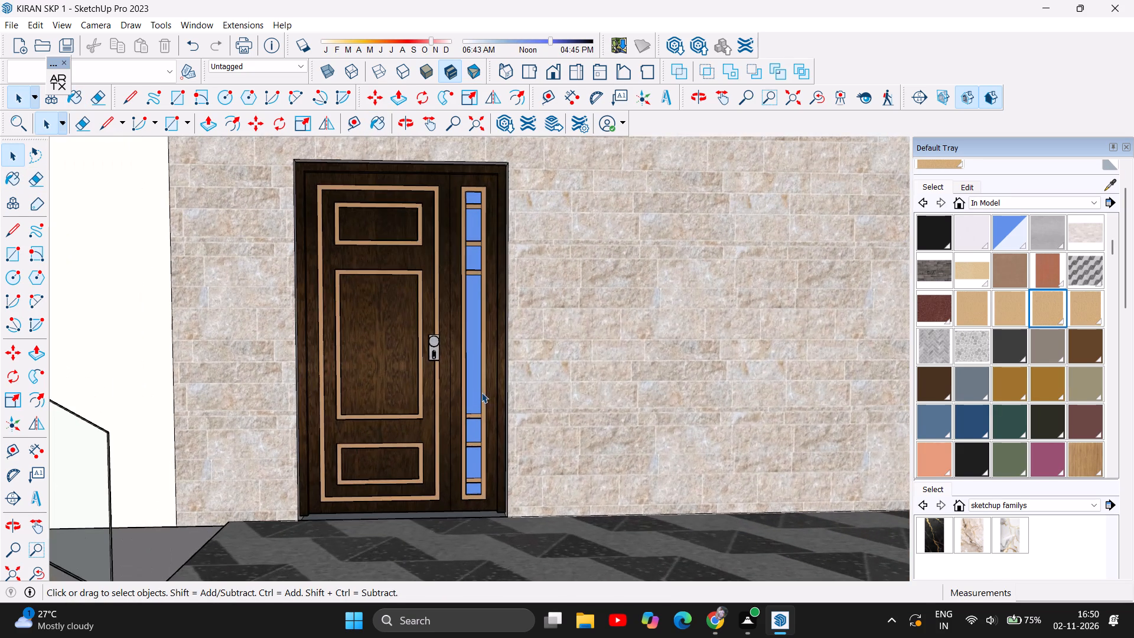
pyautogui.click(472, 380)
pyautogui.scroll(5, 474, 380)
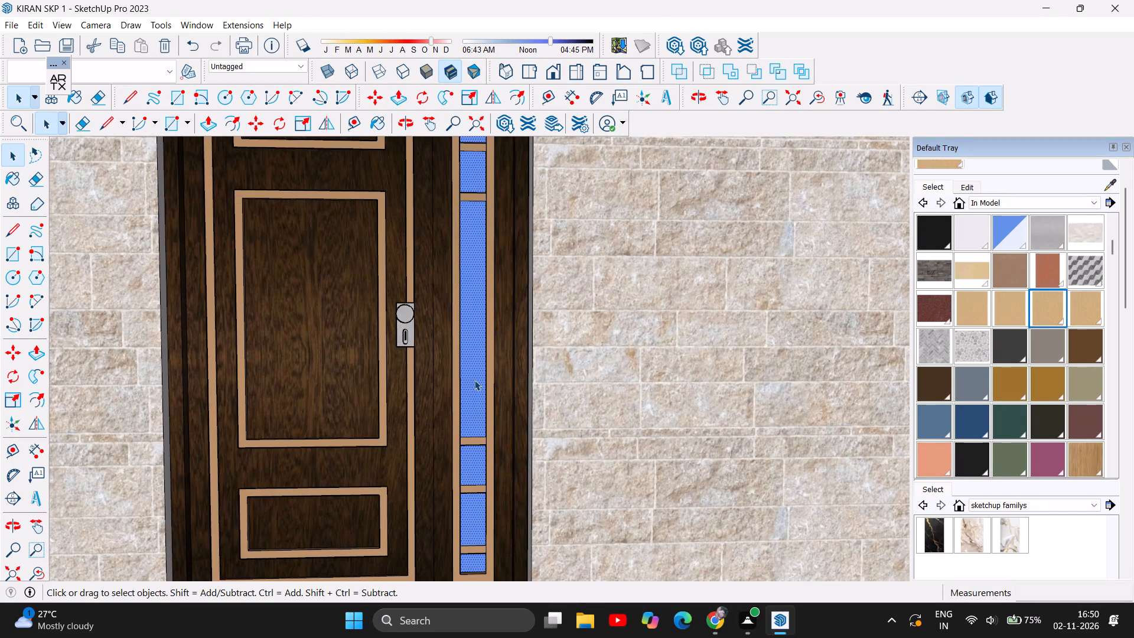
pyautogui.keyDown('shift'); pyautogui.click(454, 418); pyautogui.keyUp('shift')
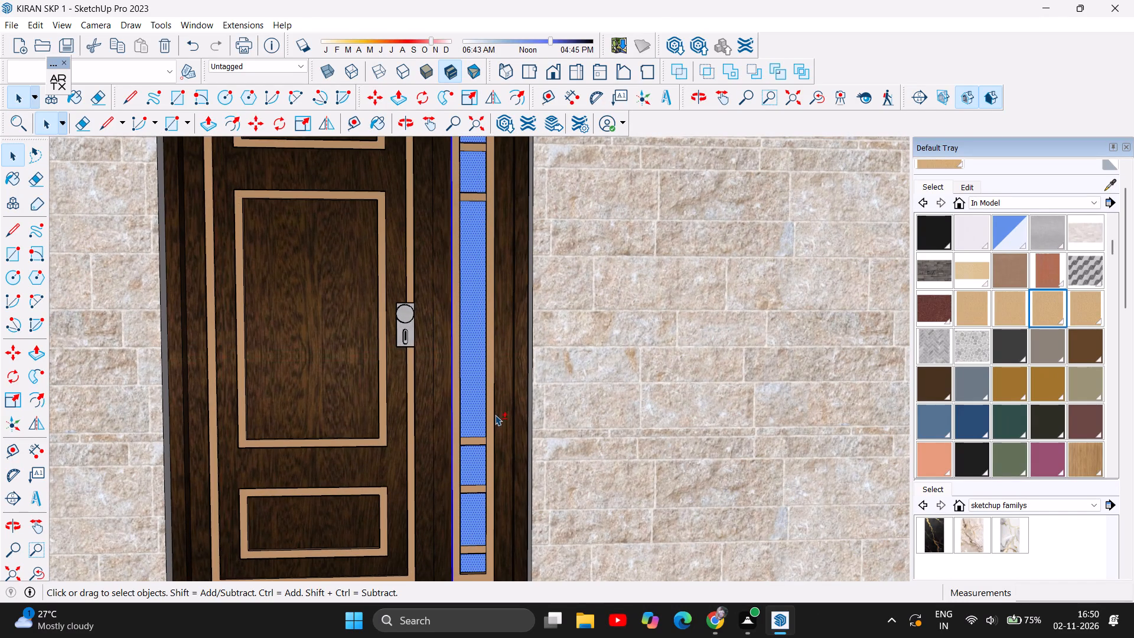
pyautogui.keyDown('shift'); pyautogui.click(495, 416); pyautogui.keyUp('shift')
pyautogui.keyDown('shift'); pyautogui.click(487, 414); pyautogui.keyUp('shift')
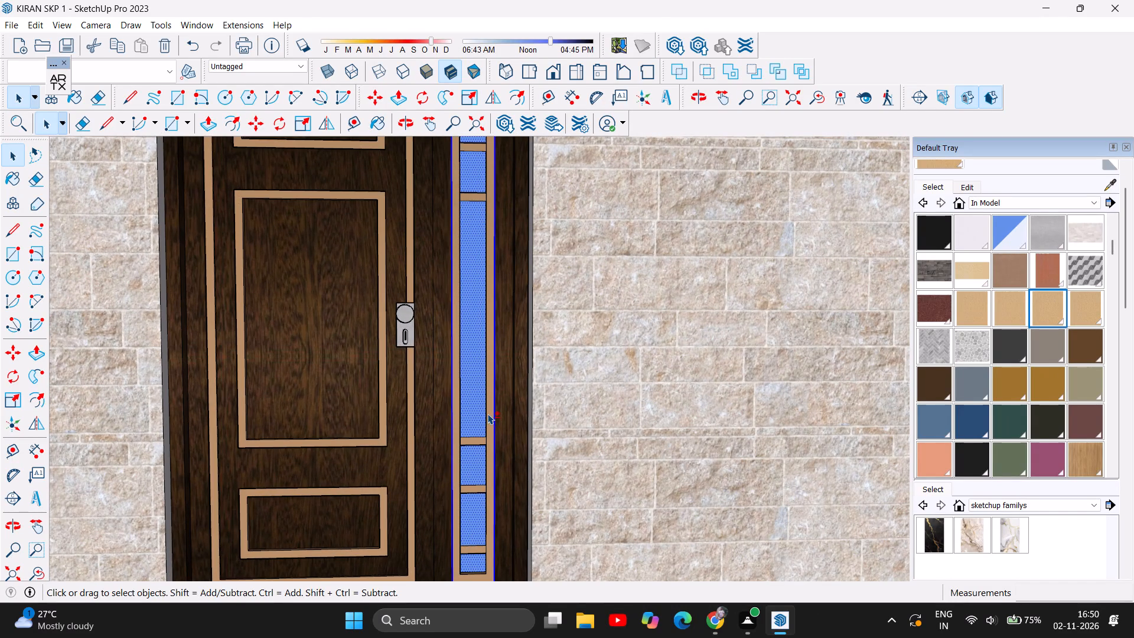
pyautogui.keyDown('shift'); pyautogui.click(463, 411); pyautogui.keyUp('shift')
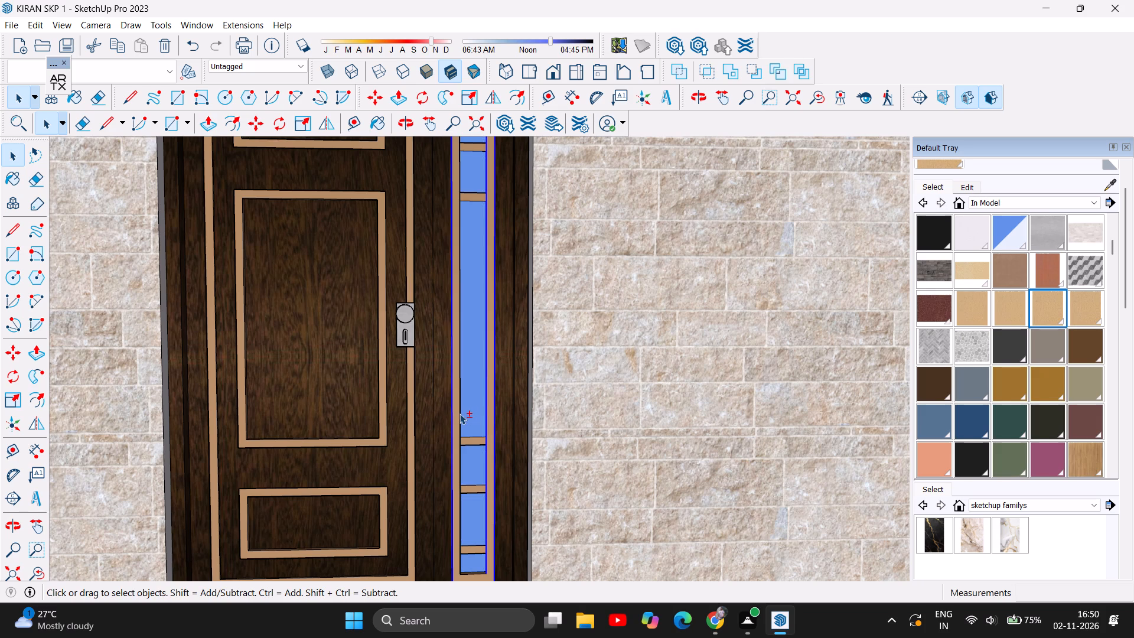
pyautogui.keyDown('shift'); pyautogui.click(460, 414); pyautogui.keyUp('shift')
pyautogui.keyDown('shift'); pyautogui.click(472, 412); pyautogui.keyUp('shift')
pyautogui.keyDown('shift'); pyautogui.click(492, 409); pyautogui.keyUp('shift')
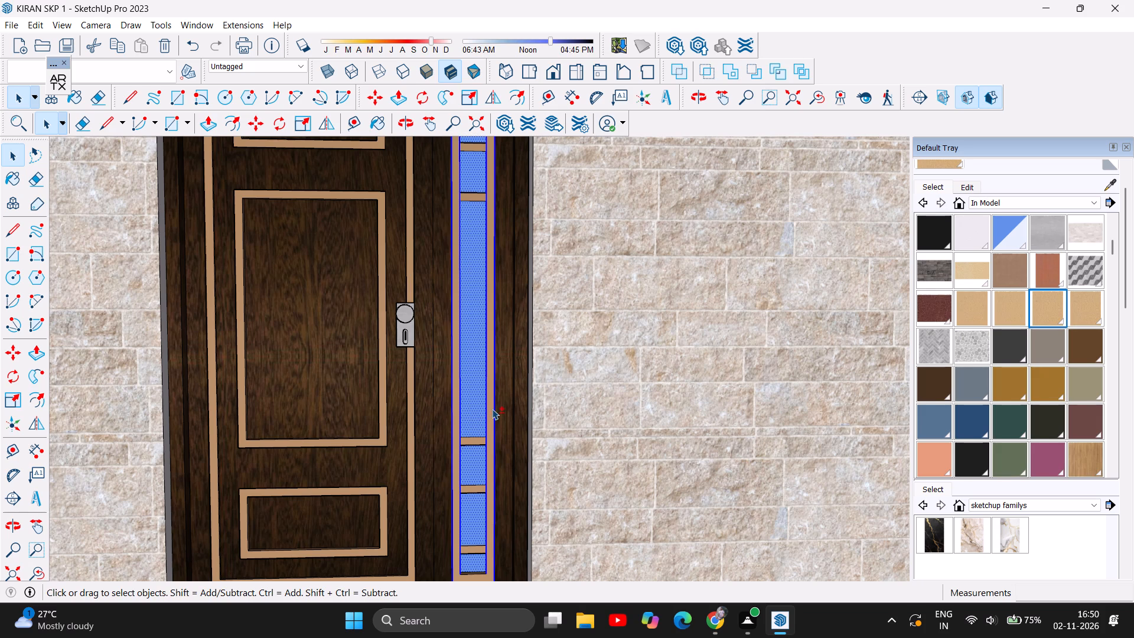
# Add the three lower crossbars of the door's sidelight, with their top and bottom edges, to the selection.
pyautogui.keyDown('shift'); pyautogui.click(477, 437); pyautogui.keyUp('shift')
pyautogui.keyDown('shift'); pyautogui.click(478, 445); pyautogui.keyUp('shift')
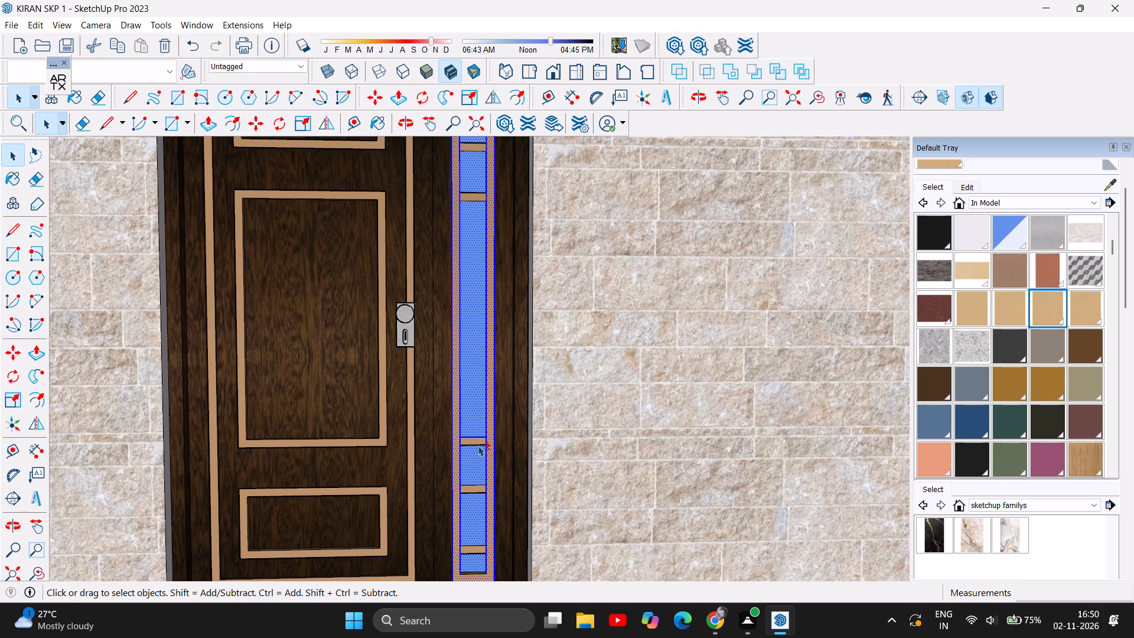
pyautogui.keyDown('shift'); pyautogui.click(475, 439); pyautogui.keyUp('shift')
pyautogui.keyDown('shift'); pyautogui.click(469, 442); pyautogui.keyUp('shift')
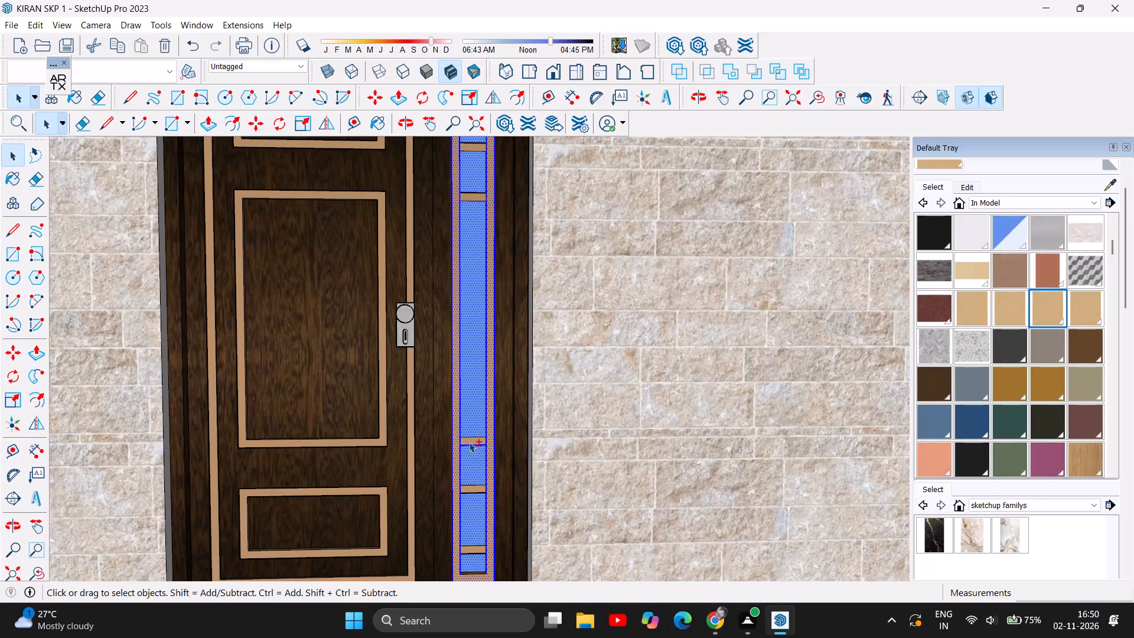
pyautogui.keyDown('shift'); pyautogui.click(475, 486); pyautogui.keyUp('shift')
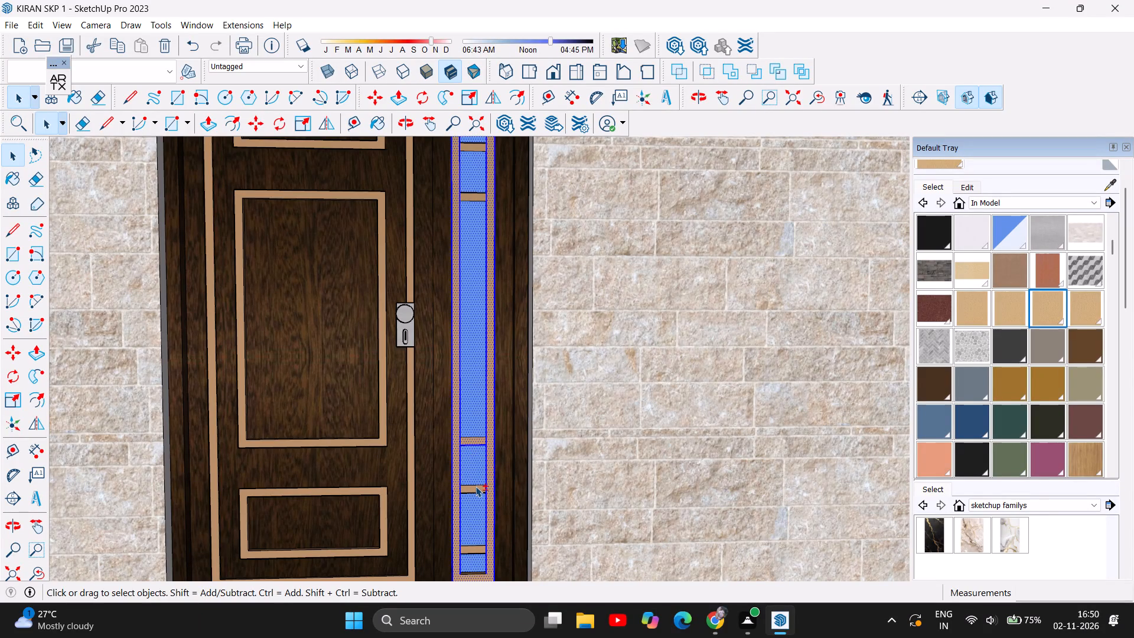
pyautogui.keyDown('shift'); pyautogui.click(478, 493); pyautogui.keyUp('shift')
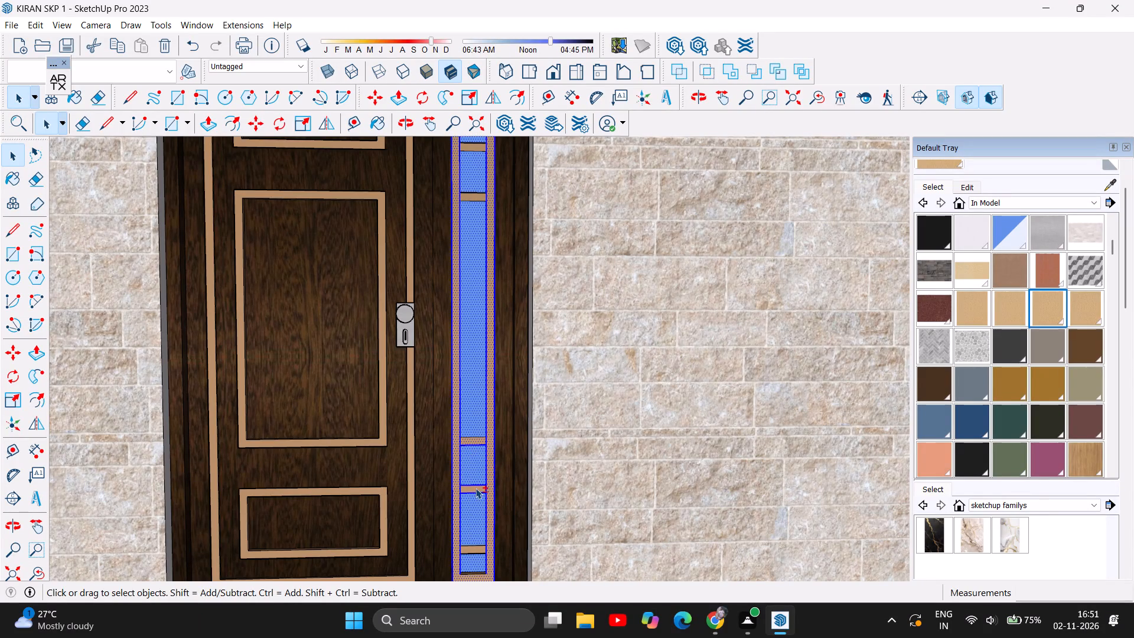
pyautogui.keyDown('shift'); pyautogui.click(475, 488); pyautogui.keyUp('shift')
pyautogui.keyDown('shift'); pyautogui.click(475, 546); pyautogui.keyUp('shift')
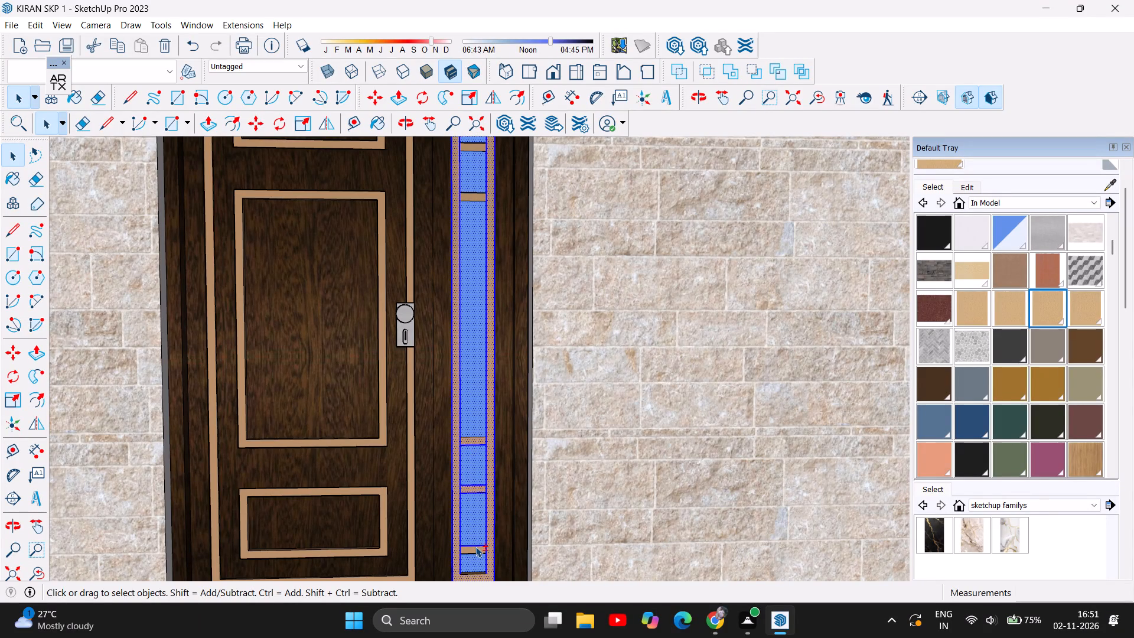
pyautogui.keyDown('shift'); pyautogui.click(476, 554); pyautogui.keyUp('shift')
pyautogui.keyDown('shift'); pyautogui.click(475, 550); pyautogui.keyUp('shift')
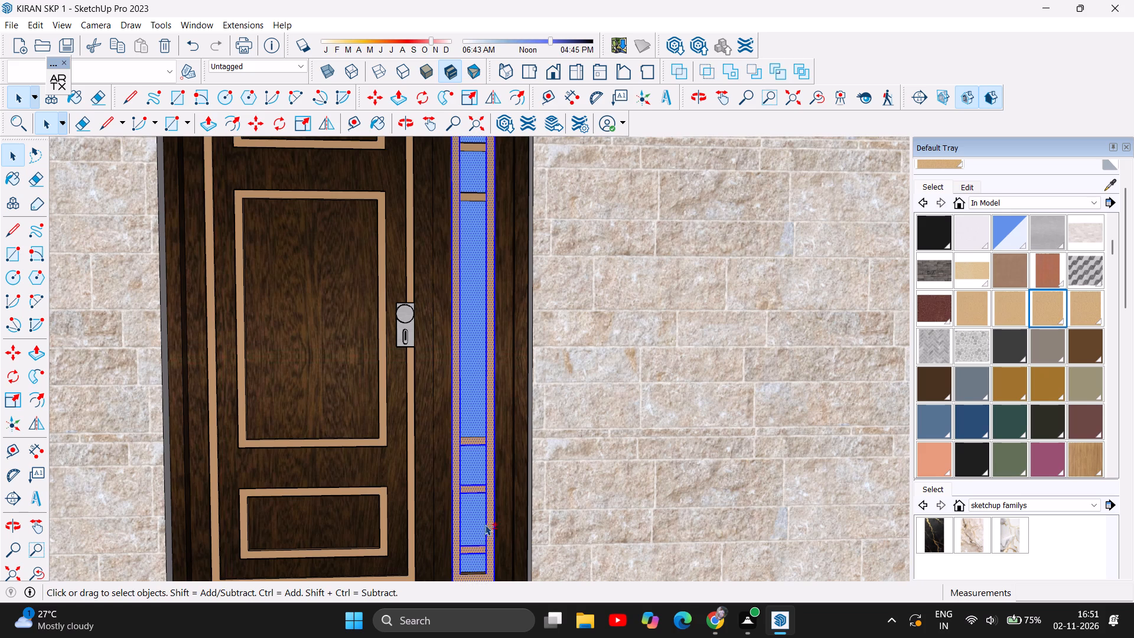
# Add the three upper crossbars of the door's sidelight, with their top and bottom edges, to the selection.
pyautogui.keyDown('shift'); pyautogui.scroll(-2, 470, 450); pyautogui.keyUp('shift')
pyautogui.keyDown('shift'); pyautogui.scroll(-1, 490, 563); pyautogui.keyUp('shift')
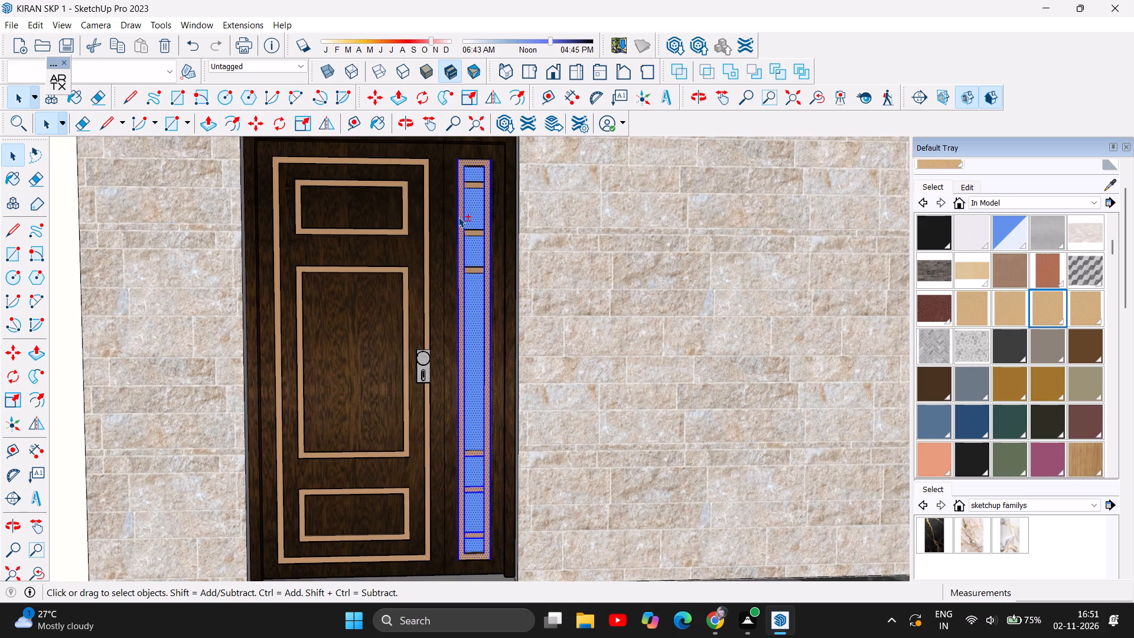
pyautogui.keyDown('shift'); pyautogui.scroll(5, 485, 284); pyautogui.keyUp('shift')
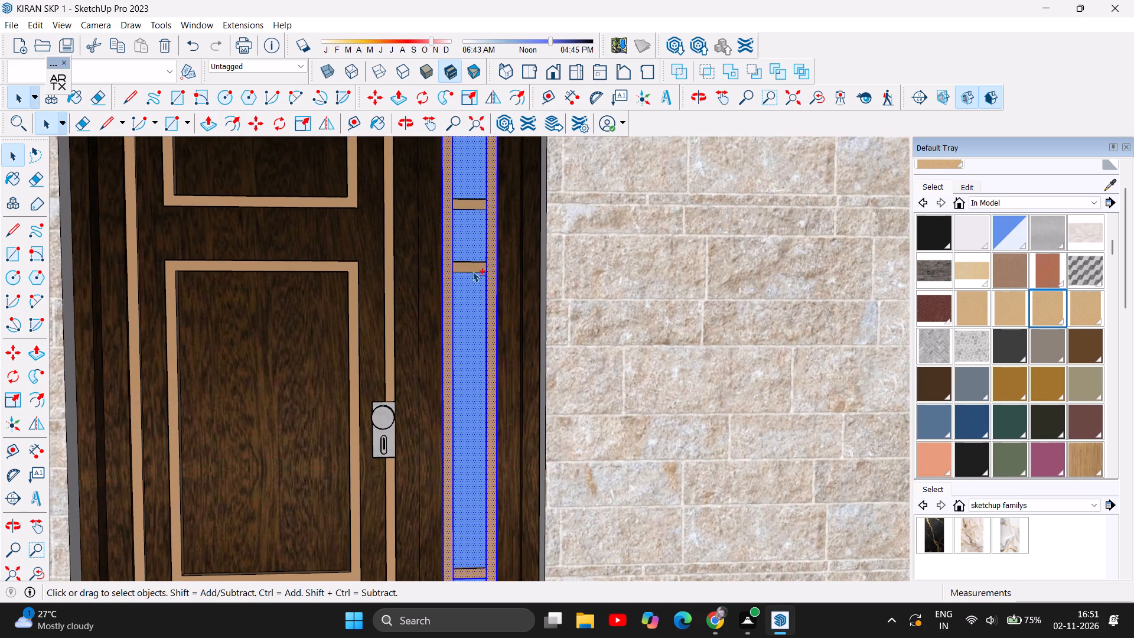
pyautogui.keyDown('shift'); pyautogui.click(473, 274); pyautogui.keyUp('shift')
pyautogui.keyDown('shift'); pyautogui.click(478, 262); pyautogui.keyUp('shift')
pyautogui.keyDown('shift'); pyautogui.click(478, 209); pyautogui.keyUp('shift')
pyautogui.keyDown('shift'); pyautogui.click(479, 204); pyautogui.keyUp('shift')
pyautogui.keyDown('shift'); pyautogui.click(475, 197); pyautogui.keyUp('shift')
pyautogui.keyDown('shift'); pyautogui.scroll(-4, 469, 376); pyautogui.keyUp('shift')
pyautogui.keyDown('shift'); pyautogui.scroll(3, 487, 197); pyautogui.keyUp('shift')
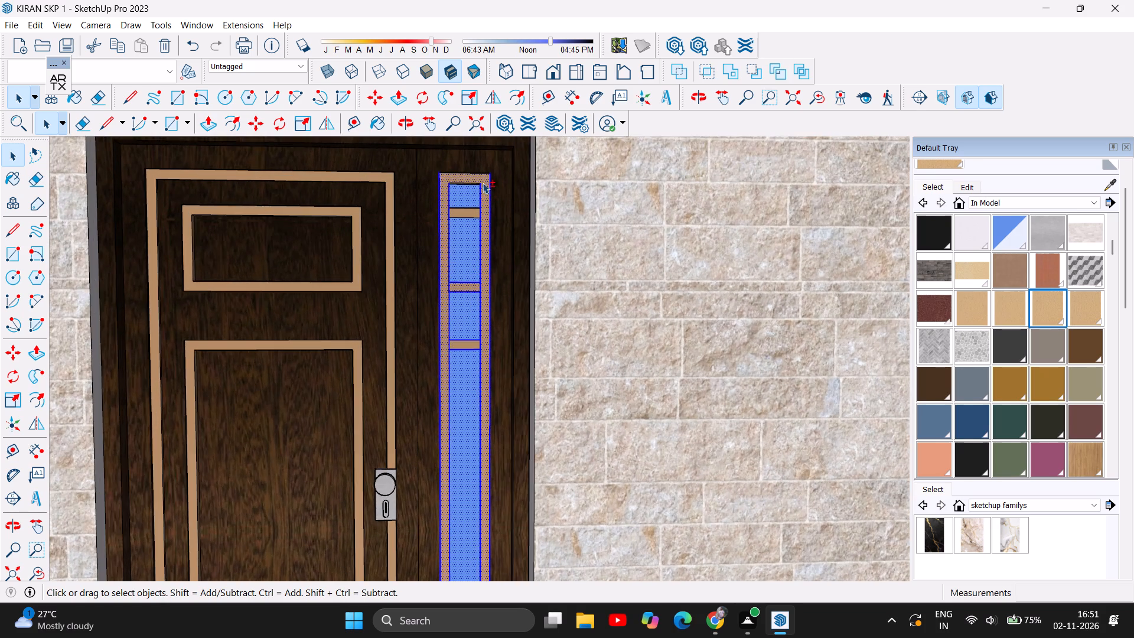
pyautogui.keyDown('shift'); pyautogui.scroll(3, 494, 214); pyautogui.keyUp('shift')
pyautogui.keyDown('shift'); pyautogui.scroll(-1, 472, 193); pyautogui.keyUp('shift')
pyautogui.keyDown('shift'); pyautogui.click(457, 209); pyautogui.keyUp('shift')
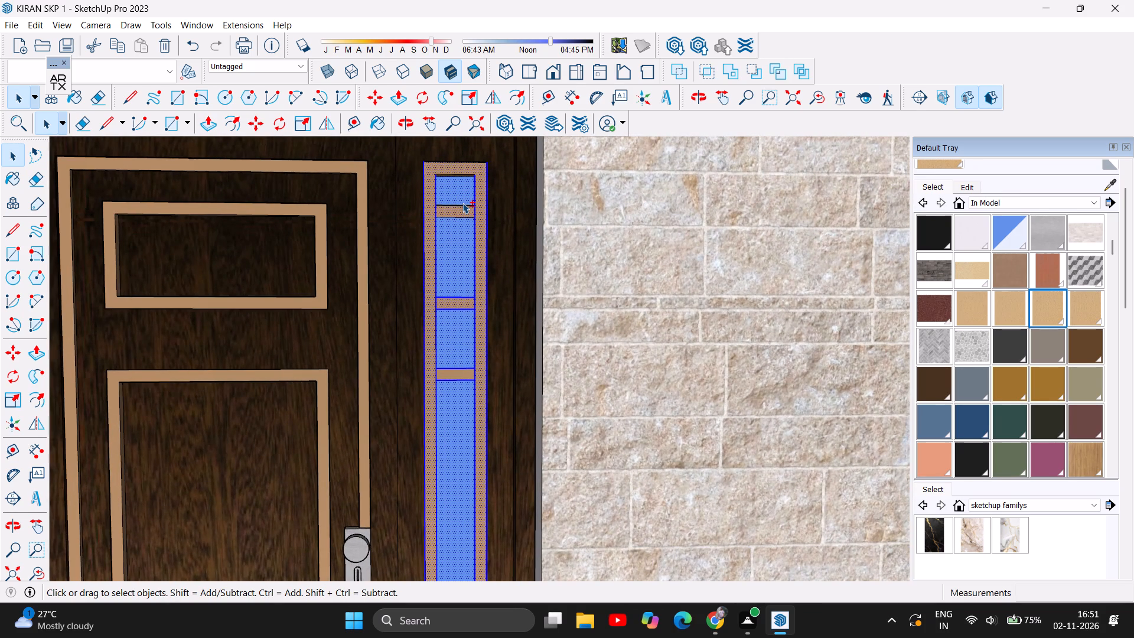
pyautogui.keyDown('shift'); pyautogui.click(465, 204); pyautogui.keyUp('shift')
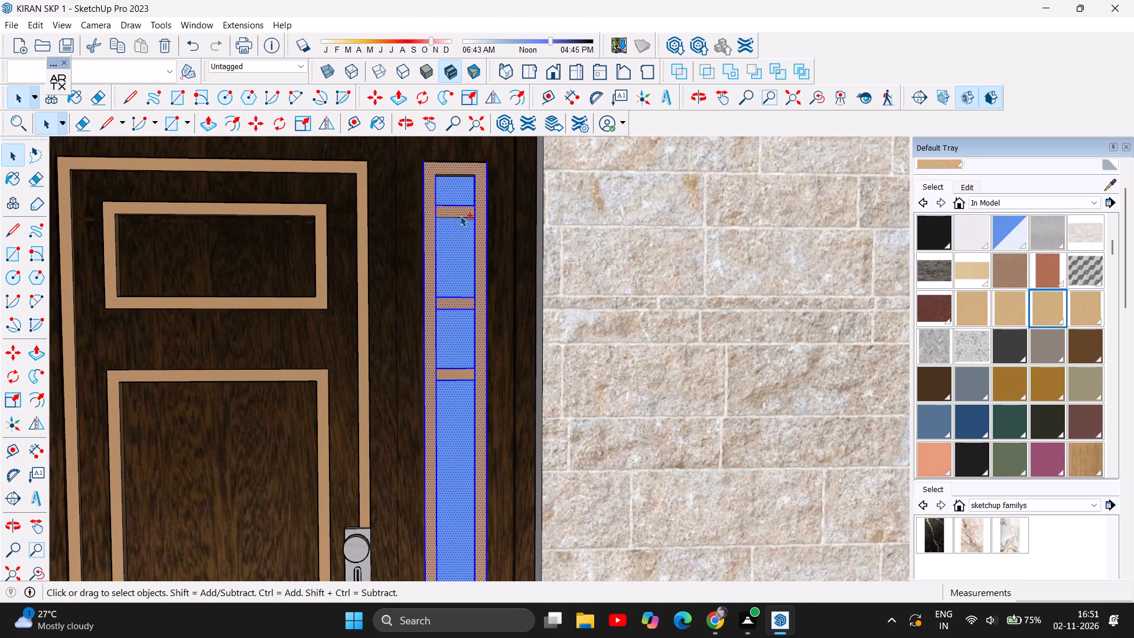
pyautogui.keyDown('shift'); pyautogui.click(460, 217); pyautogui.keyUp('shift')
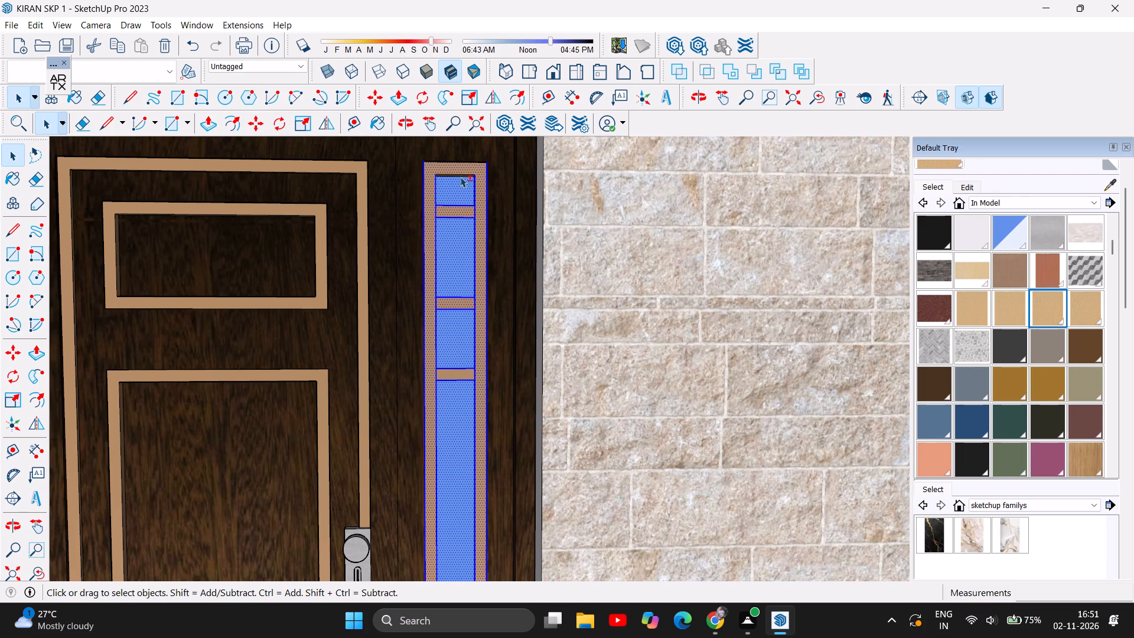
# Add the inner and outer edges at the top and bottom of the sidelight's frame to the selection.
pyautogui.keyDown('shift'); pyautogui.click(456, 175); pyautogui.keyUp('shift')
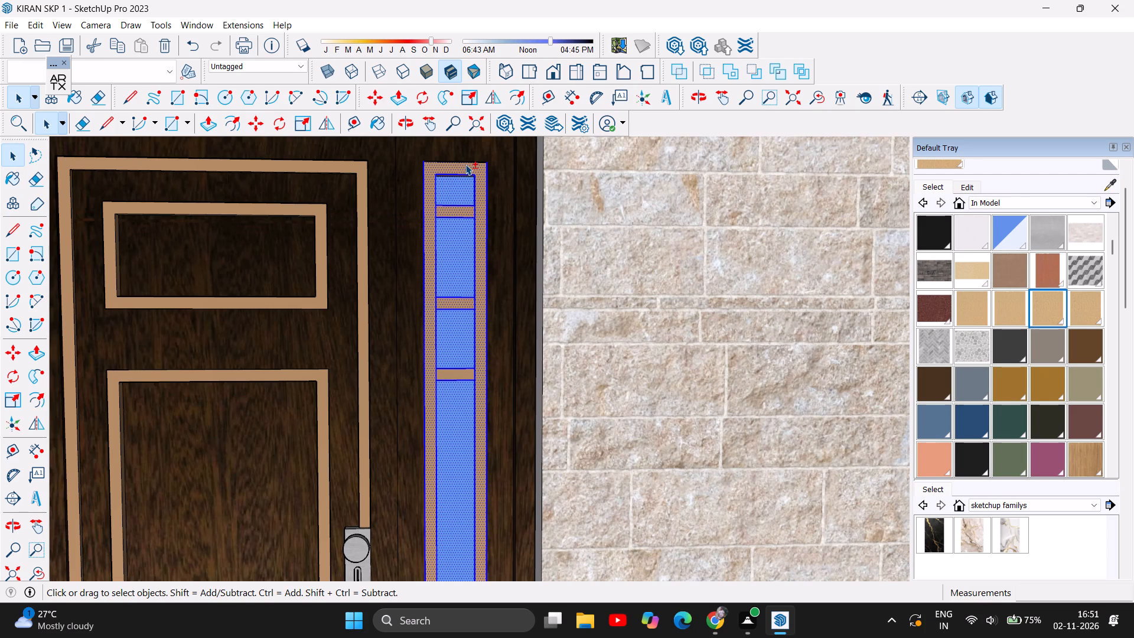
pyautogui.keyDown('shift'); pyautogui.click(467, 164); pyautogui.keyUp('shift')
pyautogui.keyDown('shift'); pyautogui.scroll(-4, 488, 152); pyautogui.keyUp('shift')
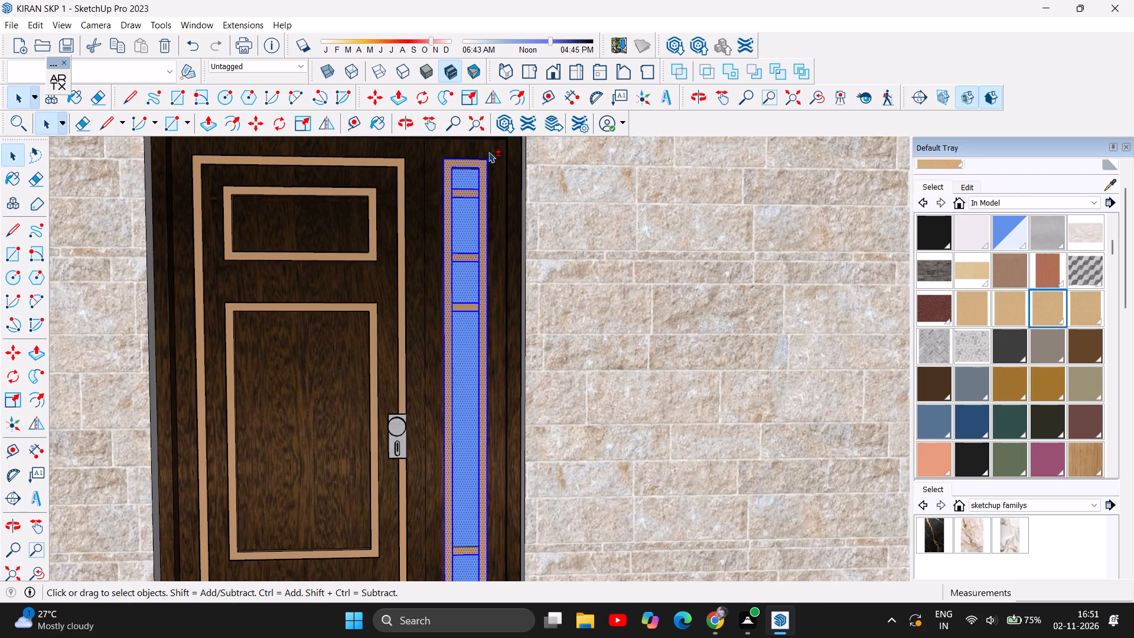
pyautogui.keyDown('shift'); pyautogui.scroll(-3, 488, 152); pyautogui.keyUp('shift')
pyautogui.keyDown('shift'); pyautogui.scroll(2, 467, 573); pyautogui.keyUp('shift')
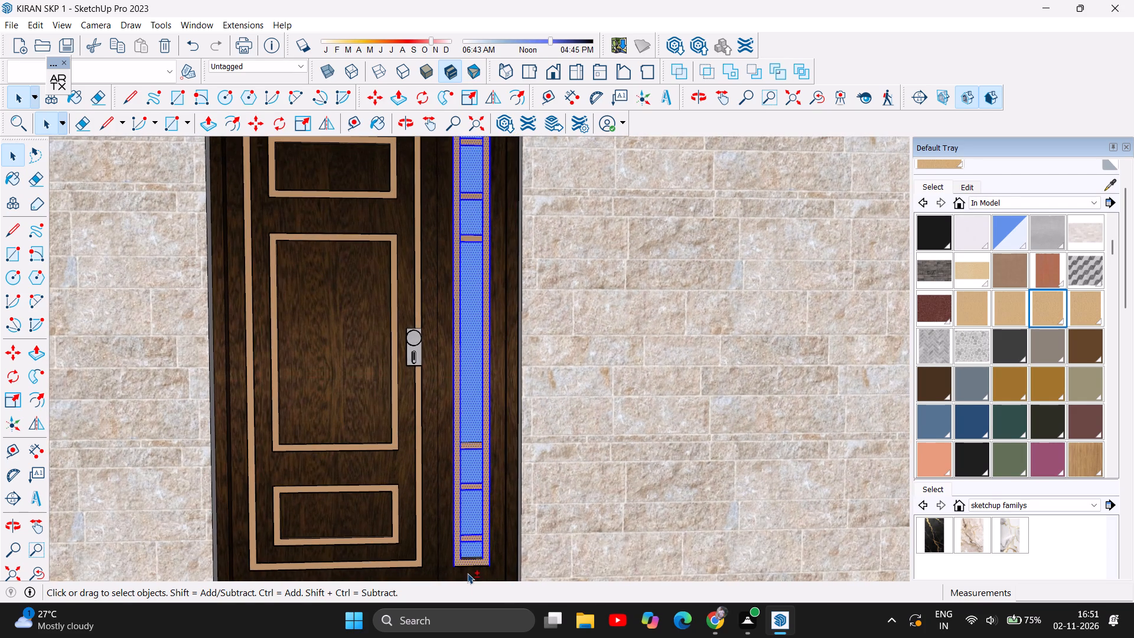
pyautogui.keyDown('shift'); pyautogui.scroll(2, 475, 568); pyautogui.keyUp('shift')
pyautogui.keyDown('shift'); pyautogui.click(473, 566); pyautogui.keyUp('shift')
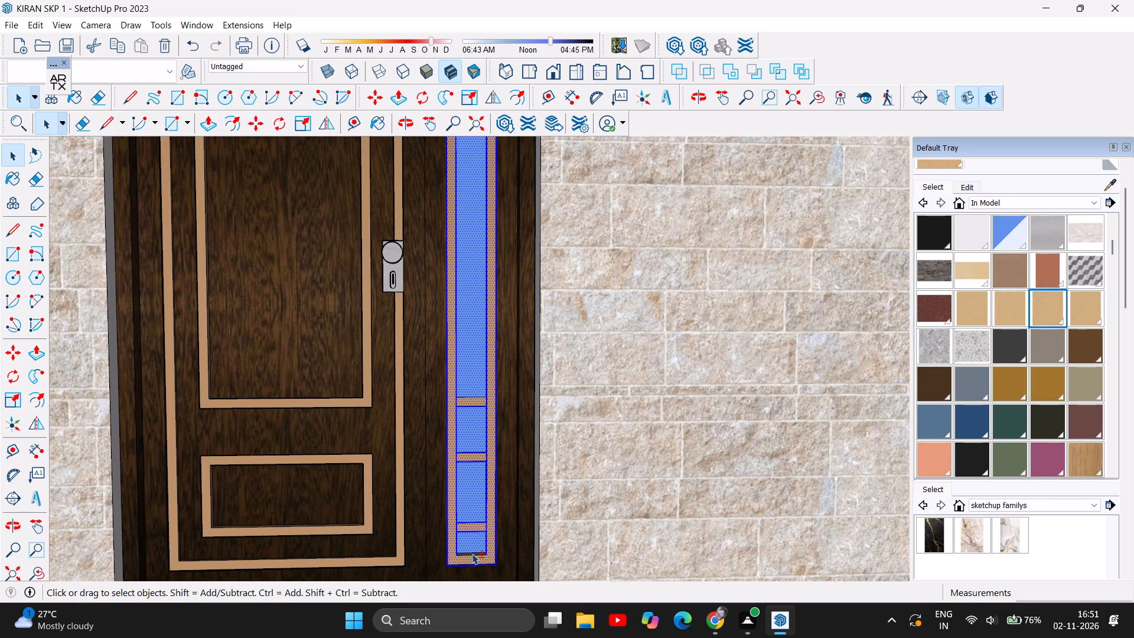
pyautogui.keyDown('shift'); pyautogui.click(472, 554); pyautogui.keyUp('shift')
pyautogui.keyDown('shift'); pyautogui.scroll(-2, 472, 552); pyautogui.keyUp('shift')
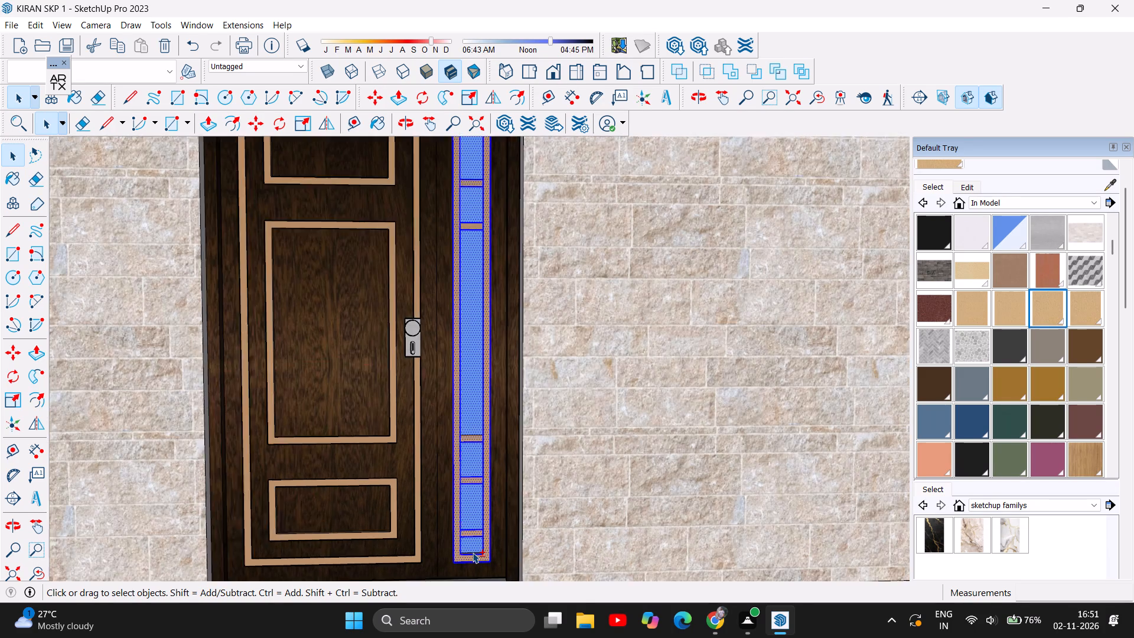
pyautogui.keyDown('shift'); pyautogui.scroll(-3, 472, 552); pyautogui.keyUp('shift')
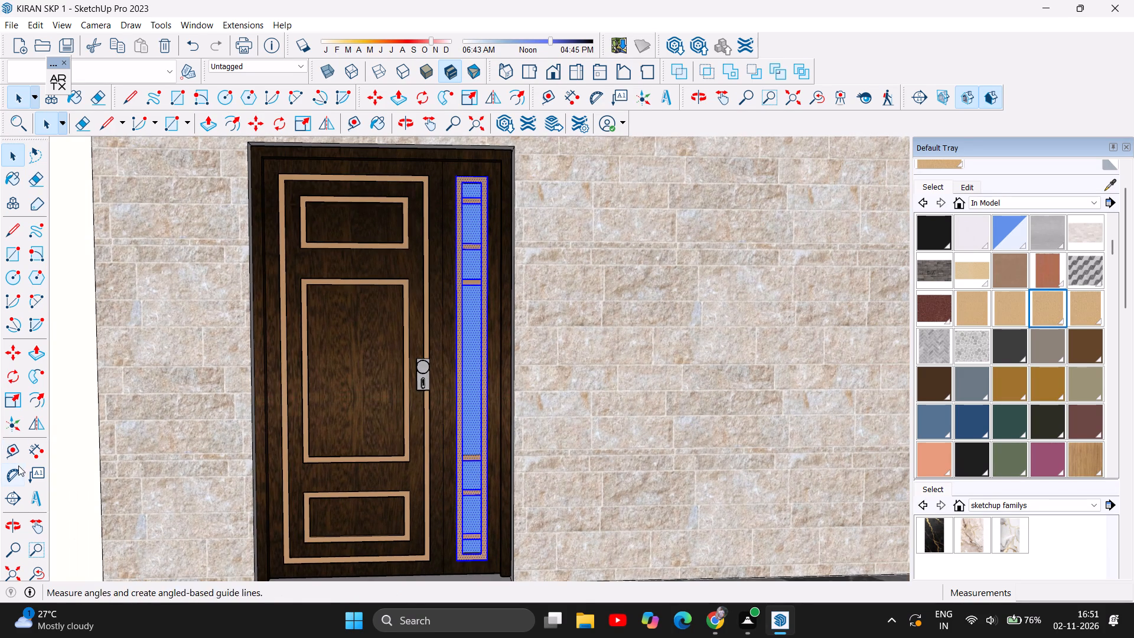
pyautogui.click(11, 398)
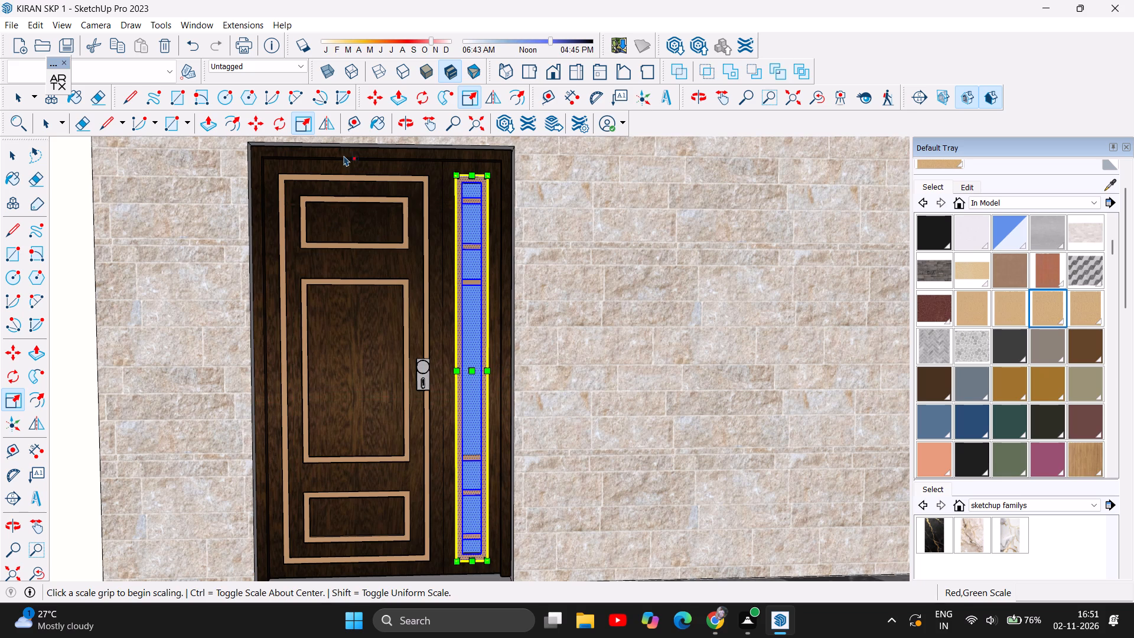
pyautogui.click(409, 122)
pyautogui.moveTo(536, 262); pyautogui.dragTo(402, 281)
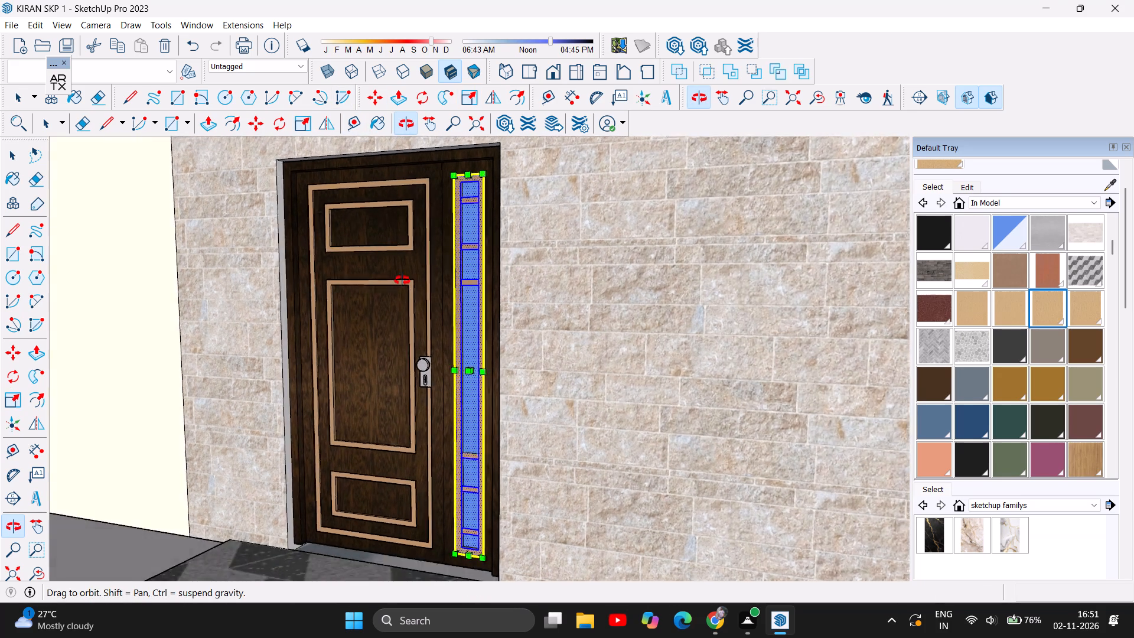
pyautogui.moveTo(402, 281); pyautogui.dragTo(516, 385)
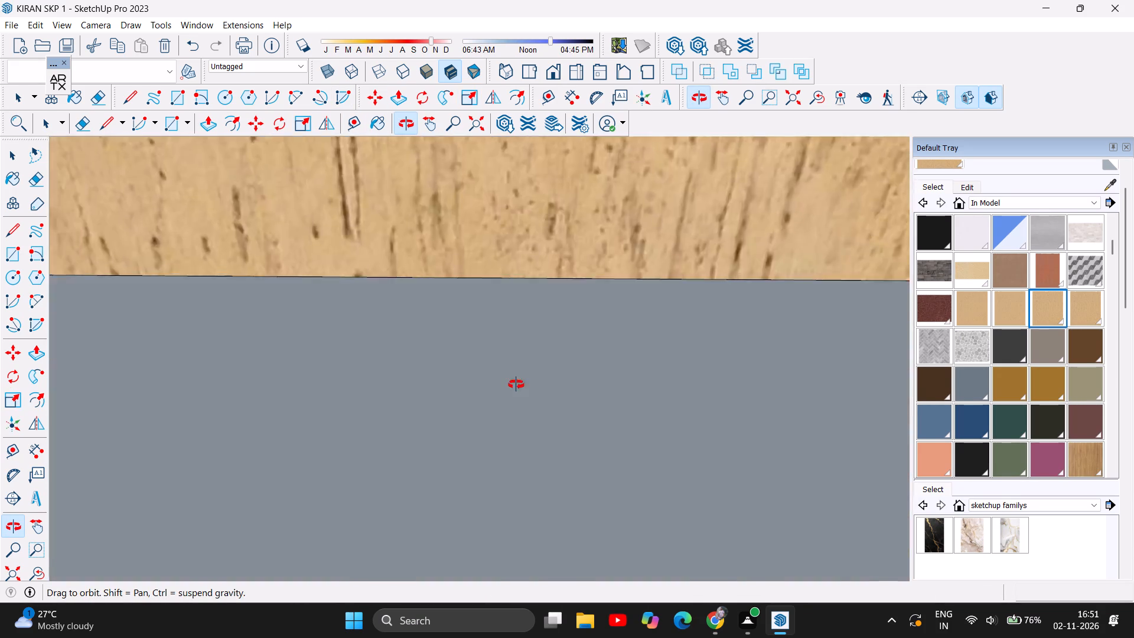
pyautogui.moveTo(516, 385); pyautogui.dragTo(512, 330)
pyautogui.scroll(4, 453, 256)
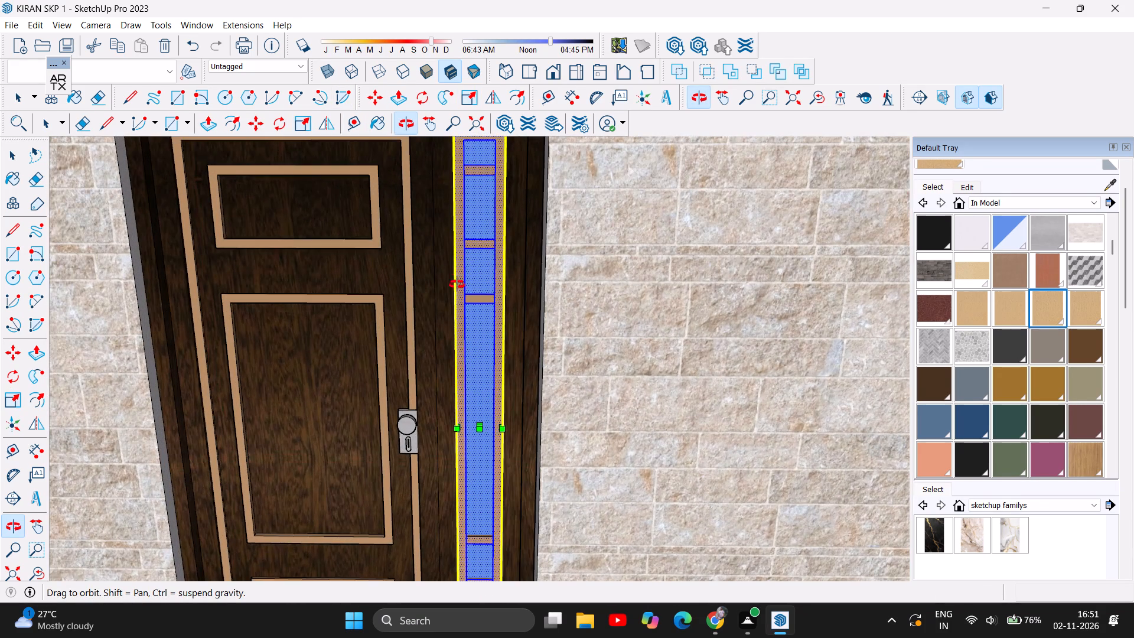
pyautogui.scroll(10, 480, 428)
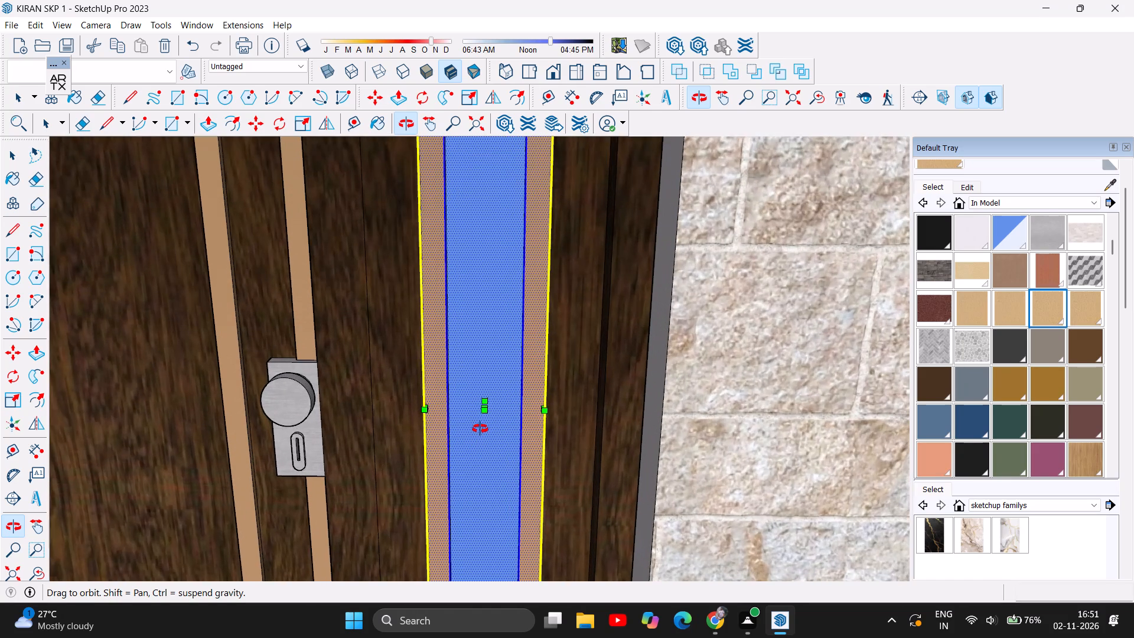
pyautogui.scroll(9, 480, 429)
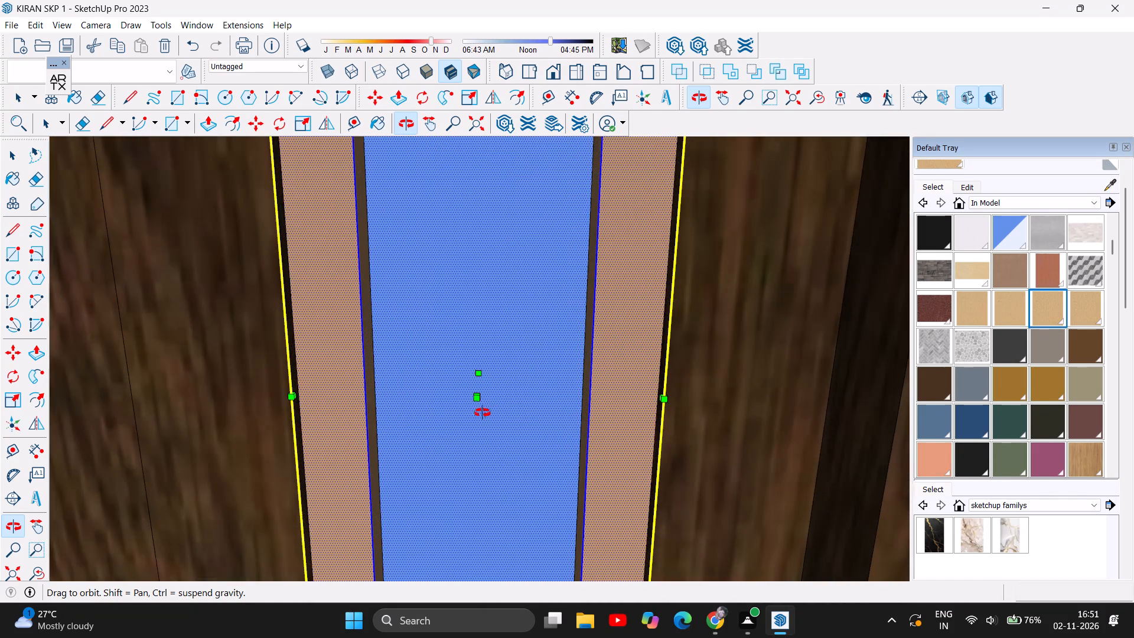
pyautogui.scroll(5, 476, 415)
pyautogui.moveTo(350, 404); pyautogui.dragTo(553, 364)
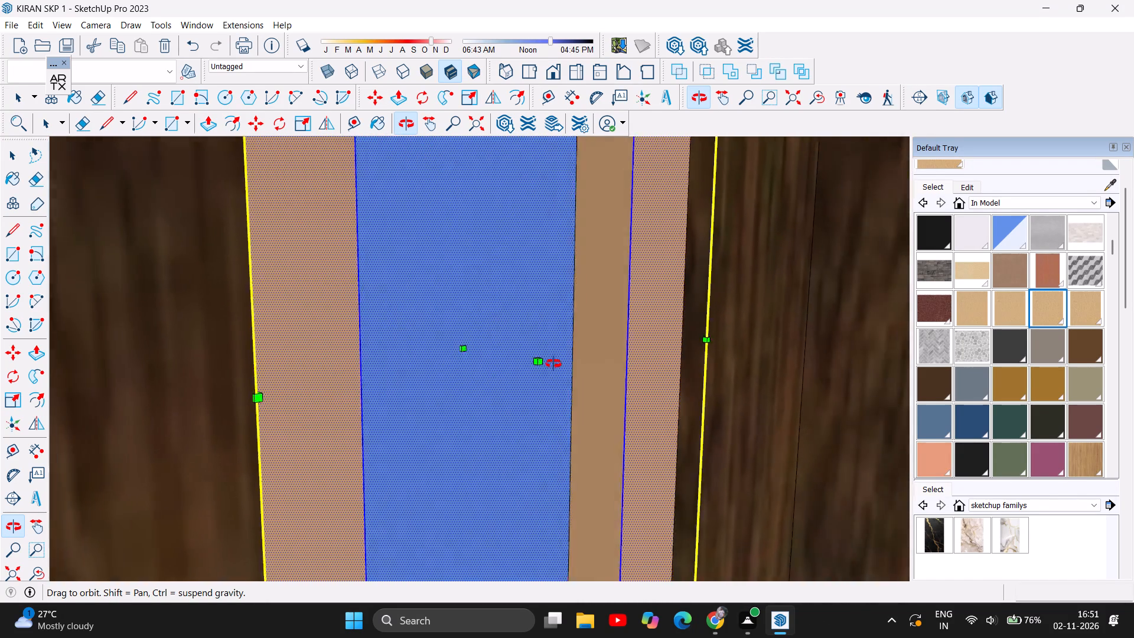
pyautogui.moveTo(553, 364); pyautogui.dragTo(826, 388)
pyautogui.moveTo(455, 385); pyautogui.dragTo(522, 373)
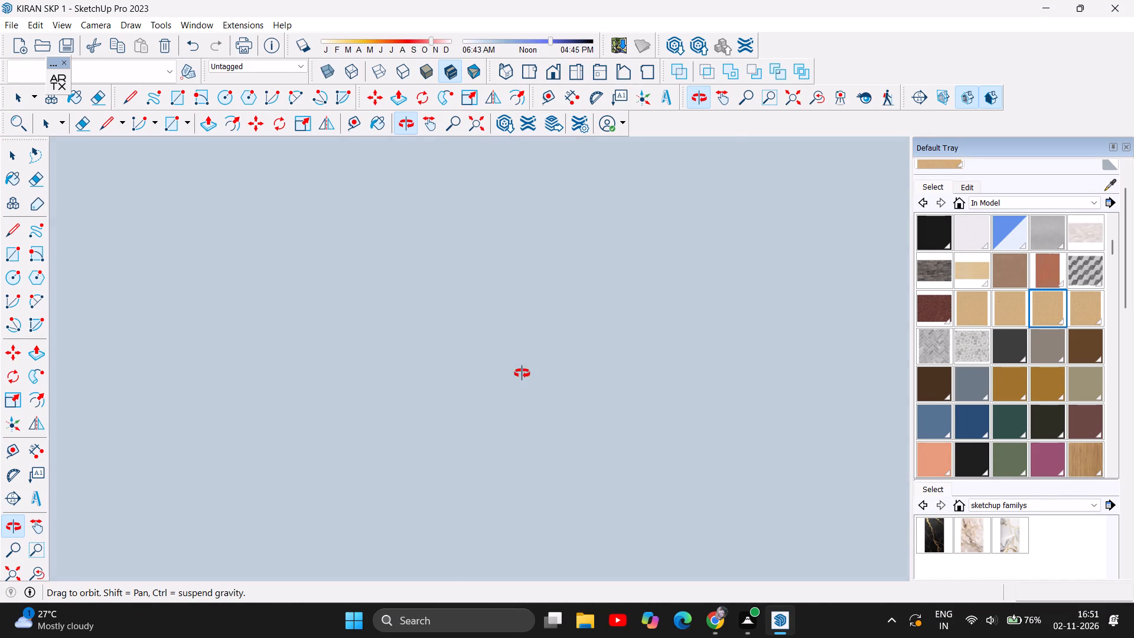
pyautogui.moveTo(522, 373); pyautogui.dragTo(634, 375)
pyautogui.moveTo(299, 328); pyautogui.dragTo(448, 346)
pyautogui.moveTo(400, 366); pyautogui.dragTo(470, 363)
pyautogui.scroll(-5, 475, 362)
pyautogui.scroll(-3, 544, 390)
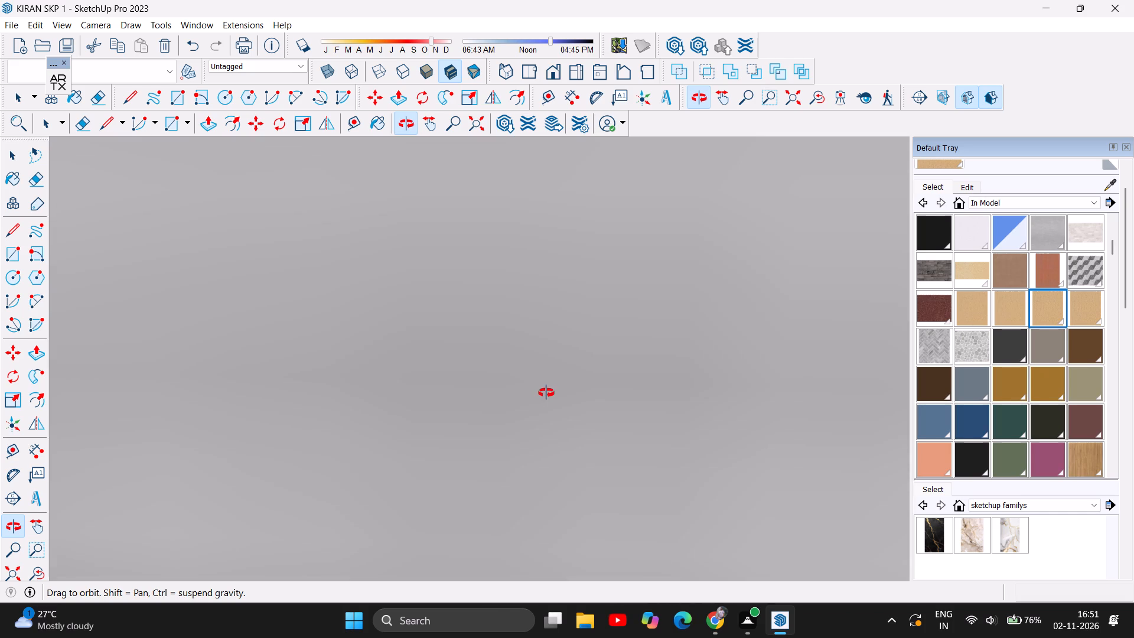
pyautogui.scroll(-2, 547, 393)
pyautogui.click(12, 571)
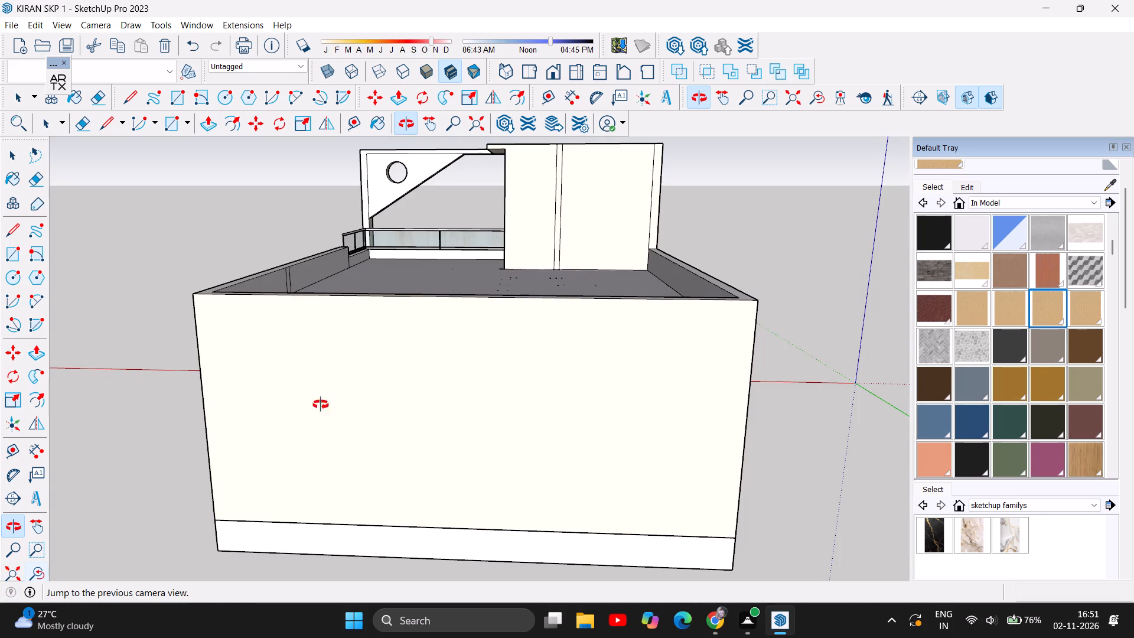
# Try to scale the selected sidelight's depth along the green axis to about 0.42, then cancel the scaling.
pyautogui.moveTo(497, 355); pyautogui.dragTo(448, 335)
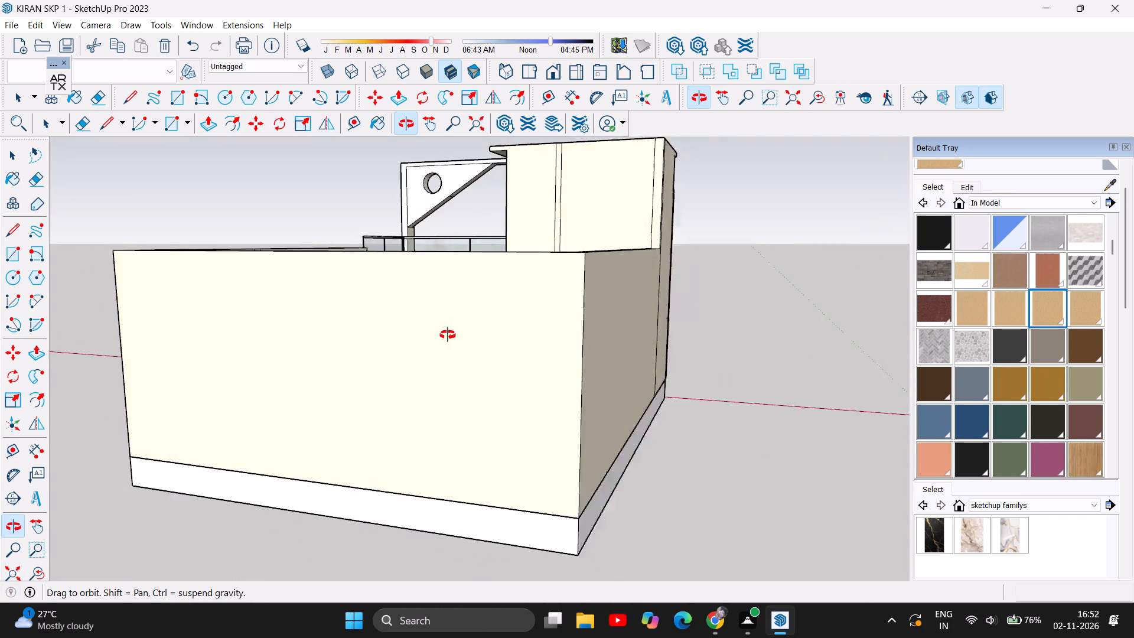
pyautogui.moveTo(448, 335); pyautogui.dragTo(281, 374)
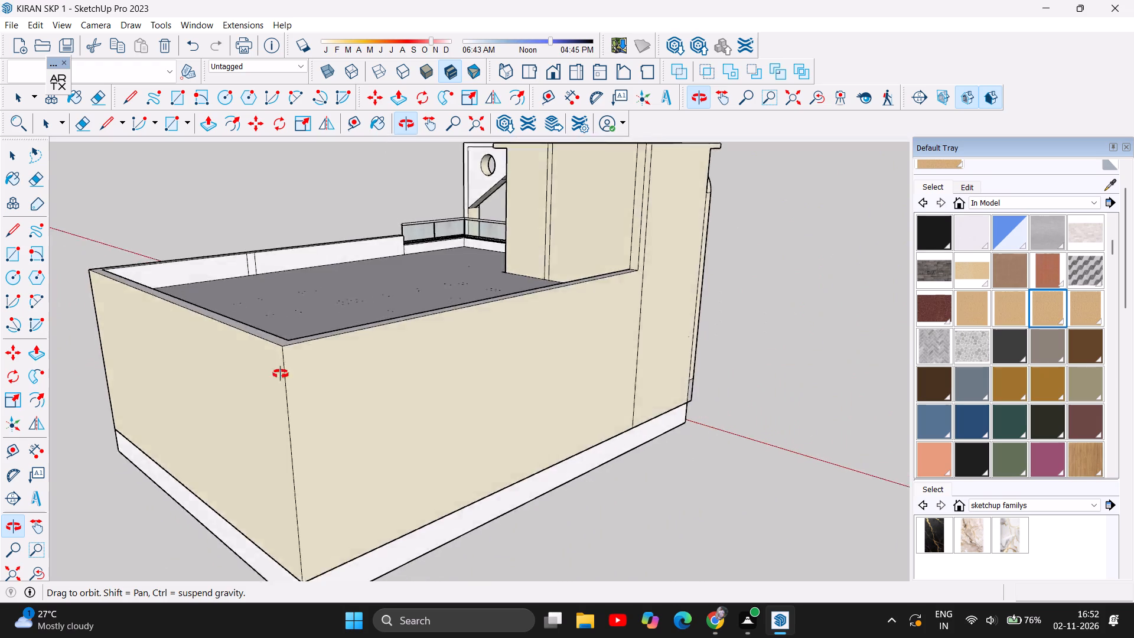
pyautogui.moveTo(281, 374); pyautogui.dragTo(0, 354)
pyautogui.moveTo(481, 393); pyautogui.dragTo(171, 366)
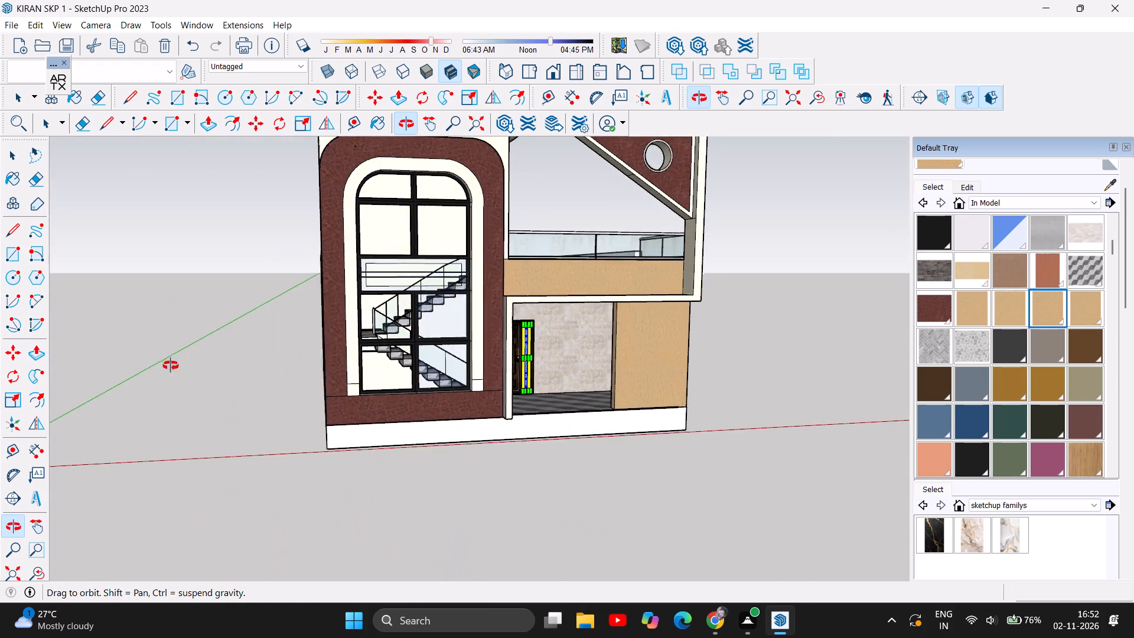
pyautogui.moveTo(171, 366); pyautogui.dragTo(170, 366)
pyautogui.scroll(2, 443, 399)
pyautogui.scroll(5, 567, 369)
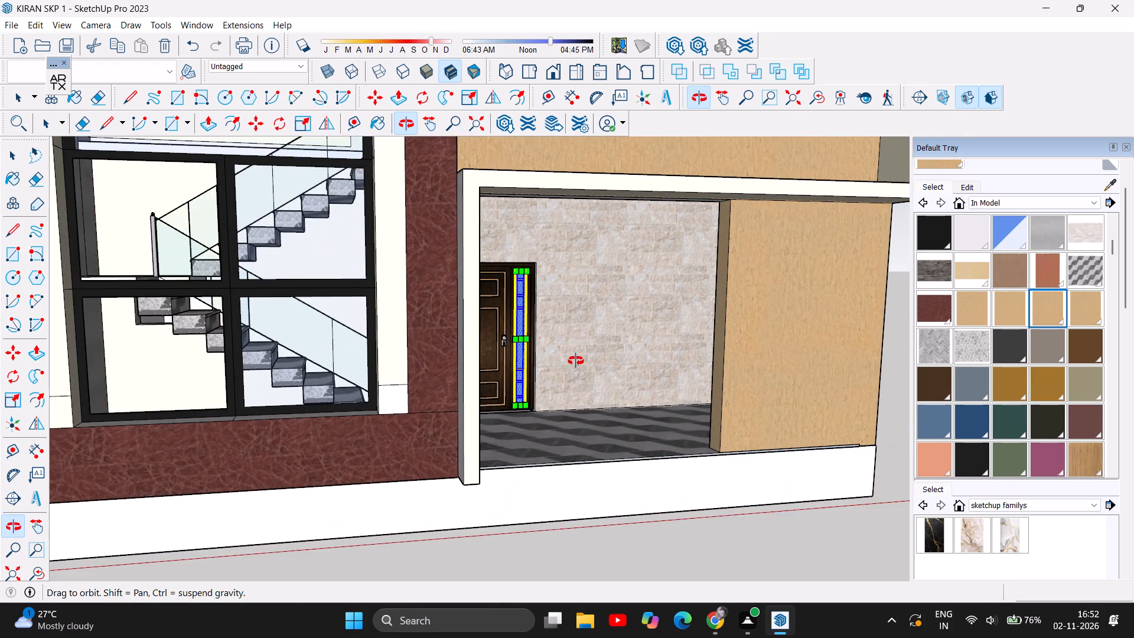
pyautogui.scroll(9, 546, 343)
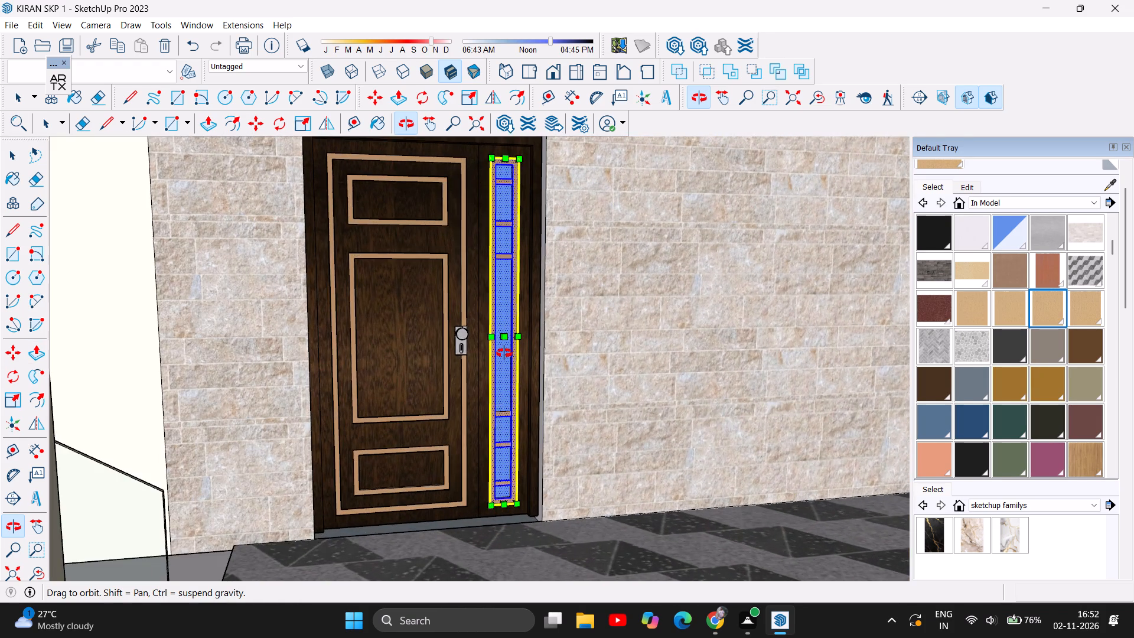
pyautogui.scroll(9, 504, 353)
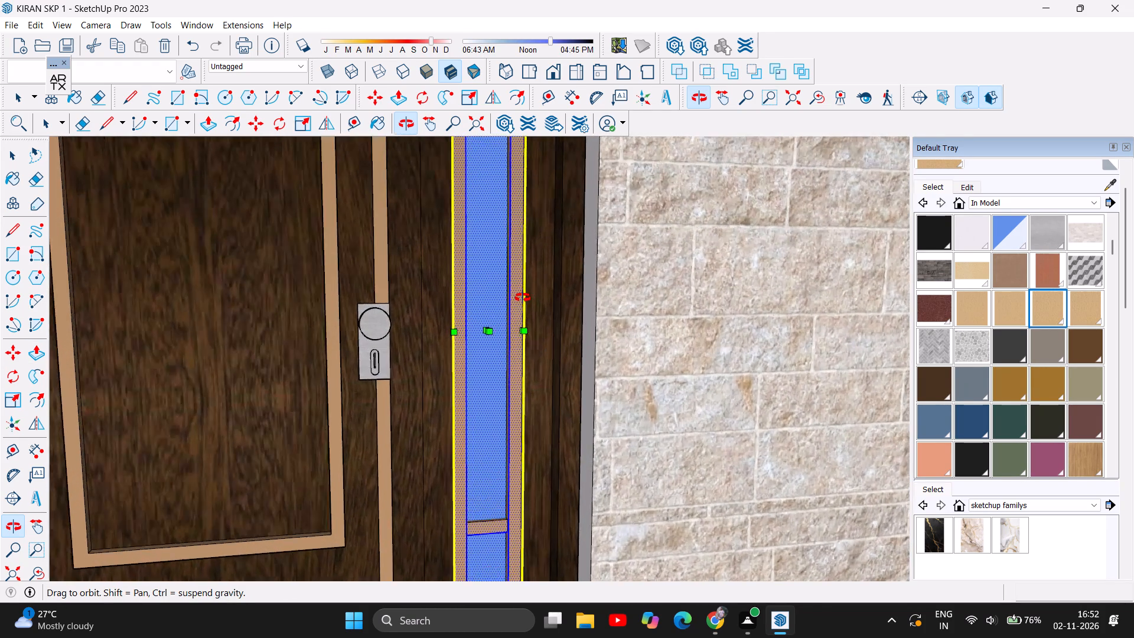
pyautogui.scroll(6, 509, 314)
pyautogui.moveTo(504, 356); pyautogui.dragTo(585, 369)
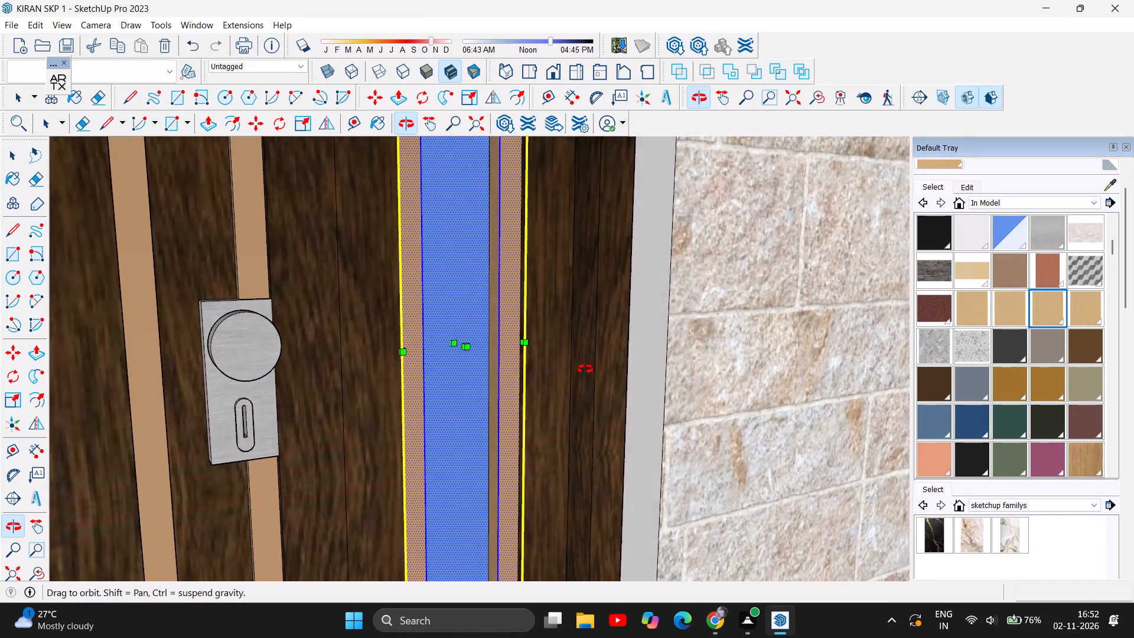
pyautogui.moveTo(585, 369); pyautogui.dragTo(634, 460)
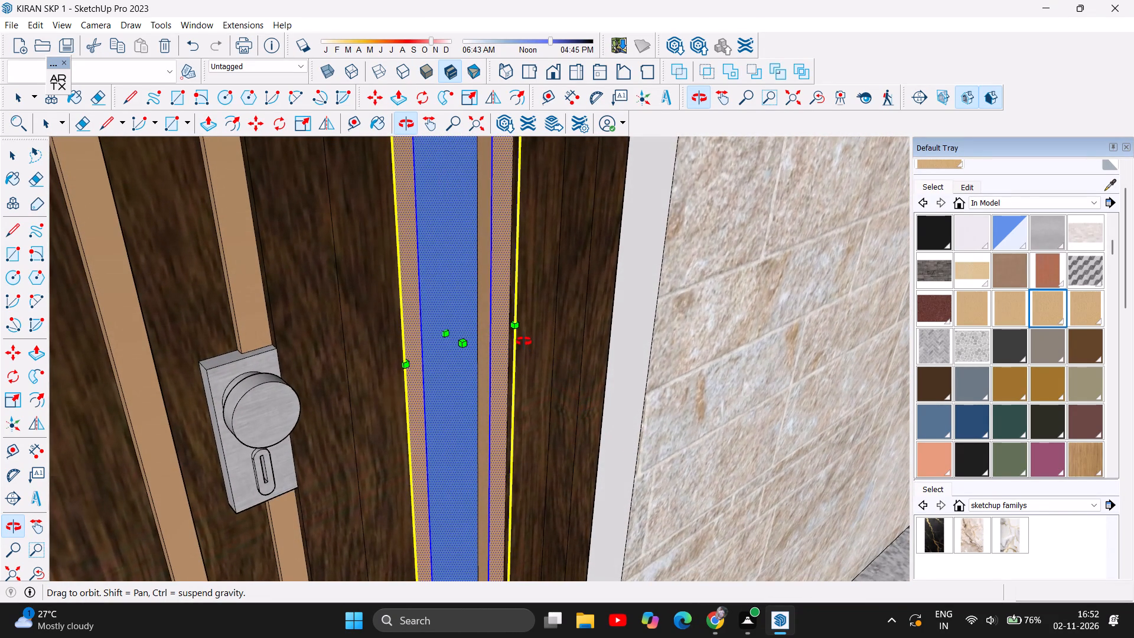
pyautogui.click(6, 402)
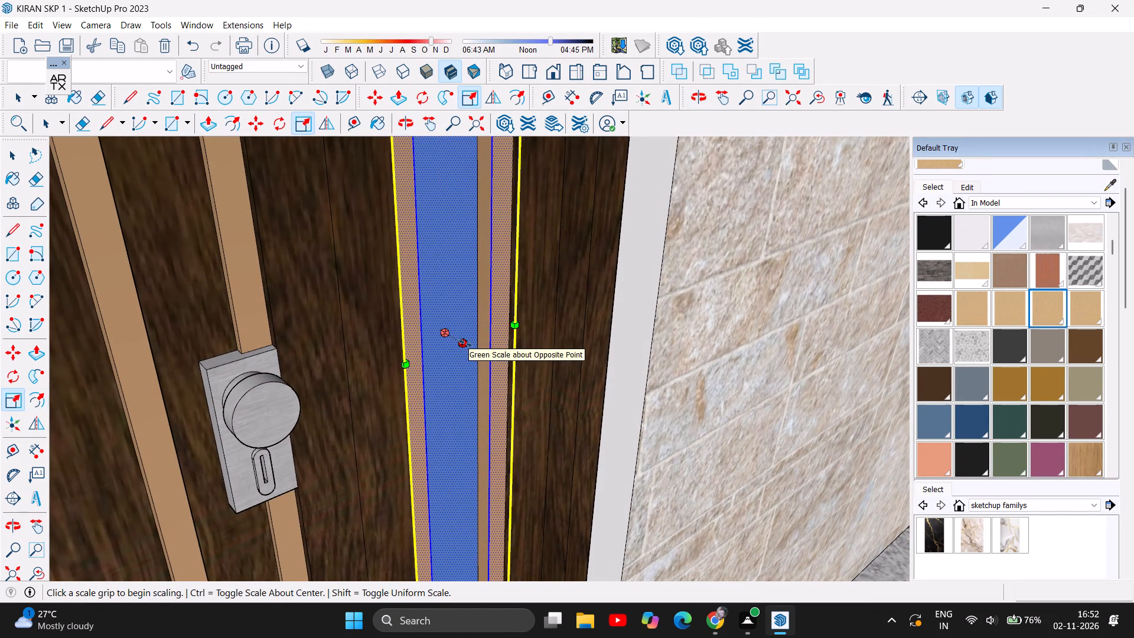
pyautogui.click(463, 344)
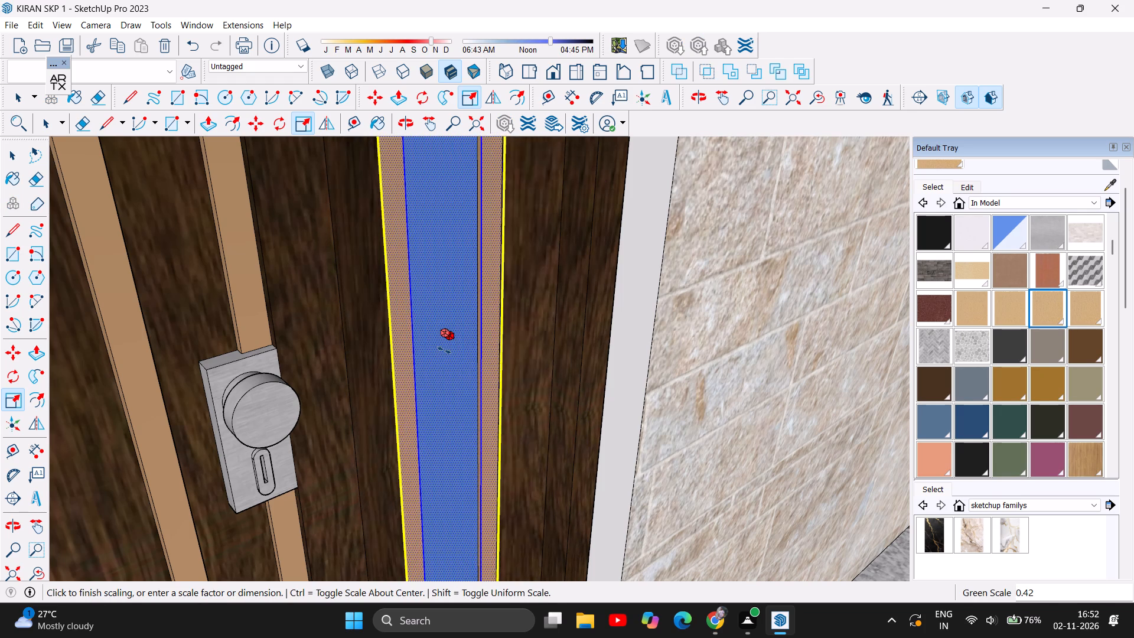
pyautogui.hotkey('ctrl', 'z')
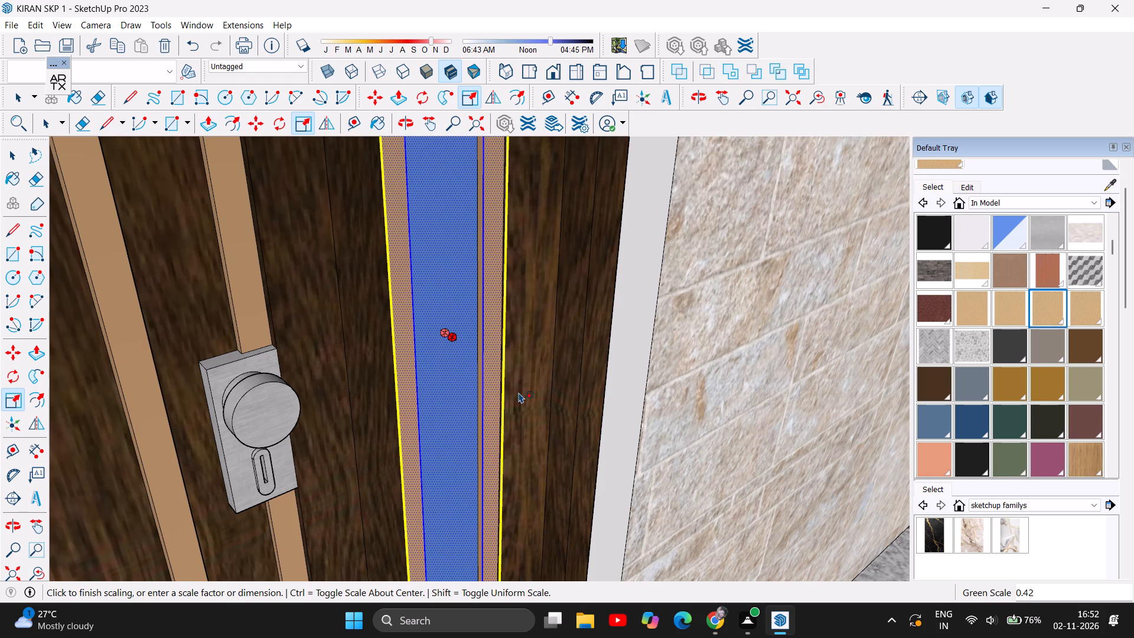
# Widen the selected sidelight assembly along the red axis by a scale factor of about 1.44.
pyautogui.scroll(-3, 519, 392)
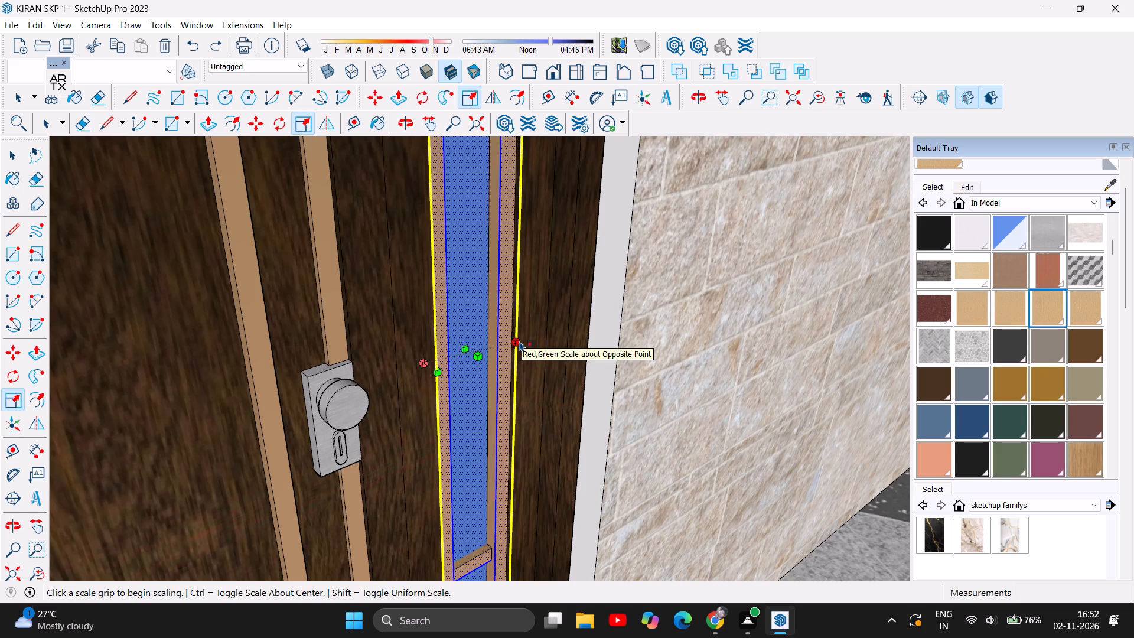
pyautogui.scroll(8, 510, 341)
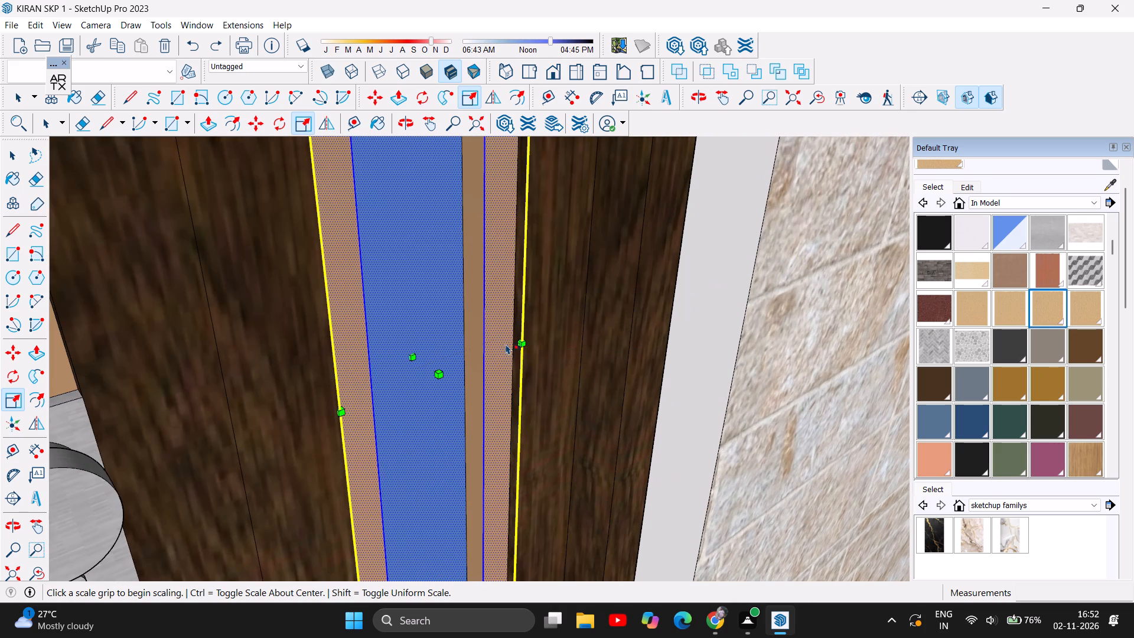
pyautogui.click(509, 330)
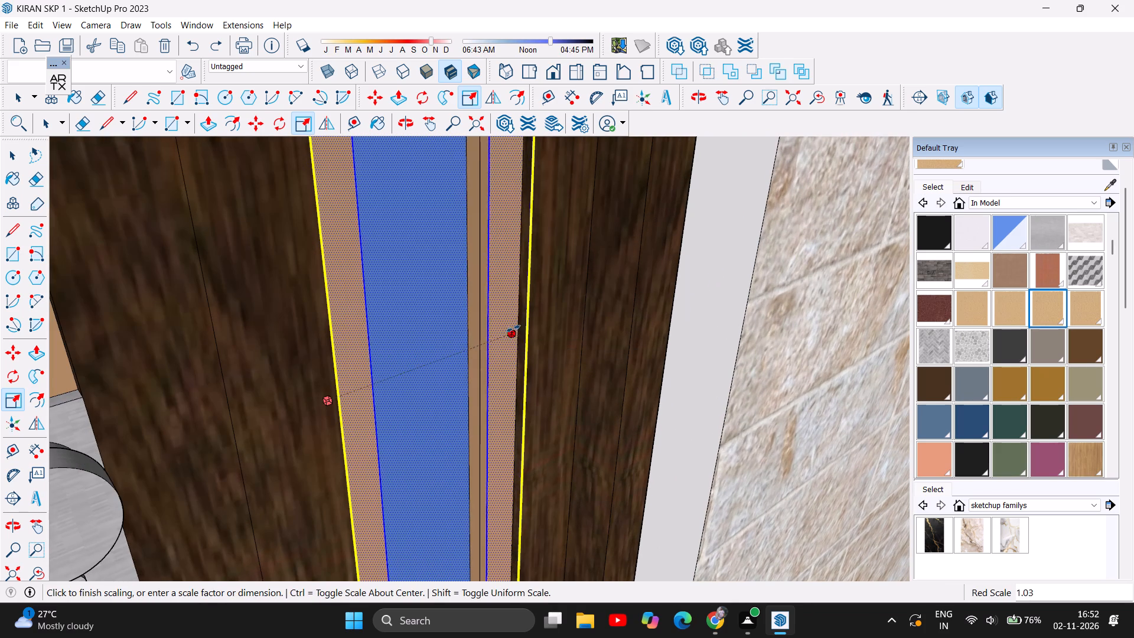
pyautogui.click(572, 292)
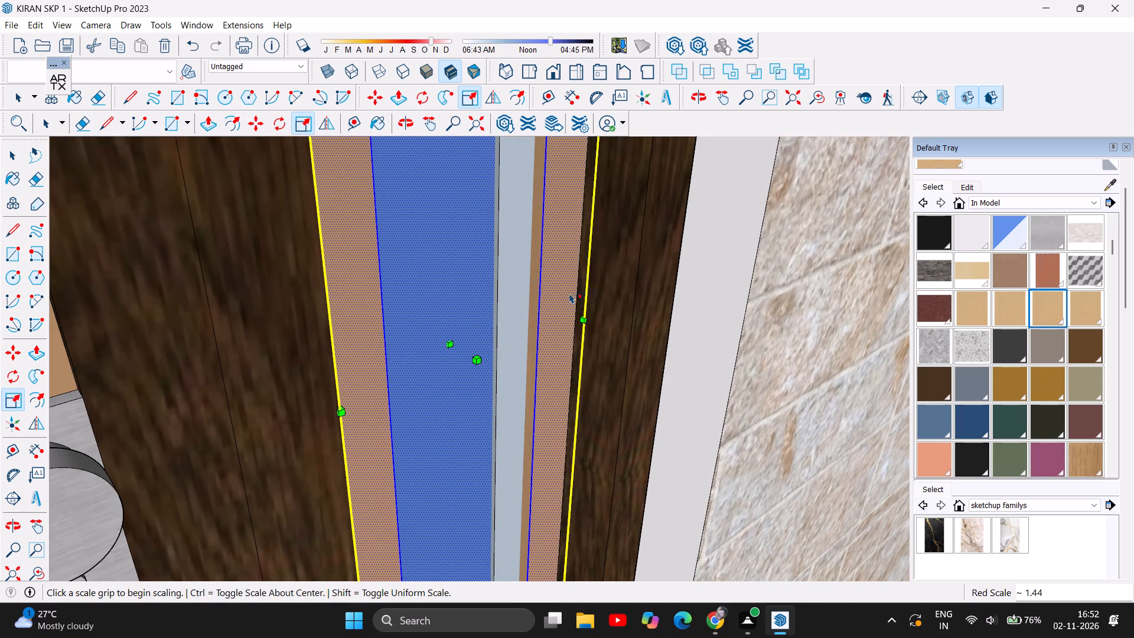
# Examine how the widened sidelight fits the entrance door, from the front of the house and closer in.
pyautogui.scroll(-8, 460, 368)
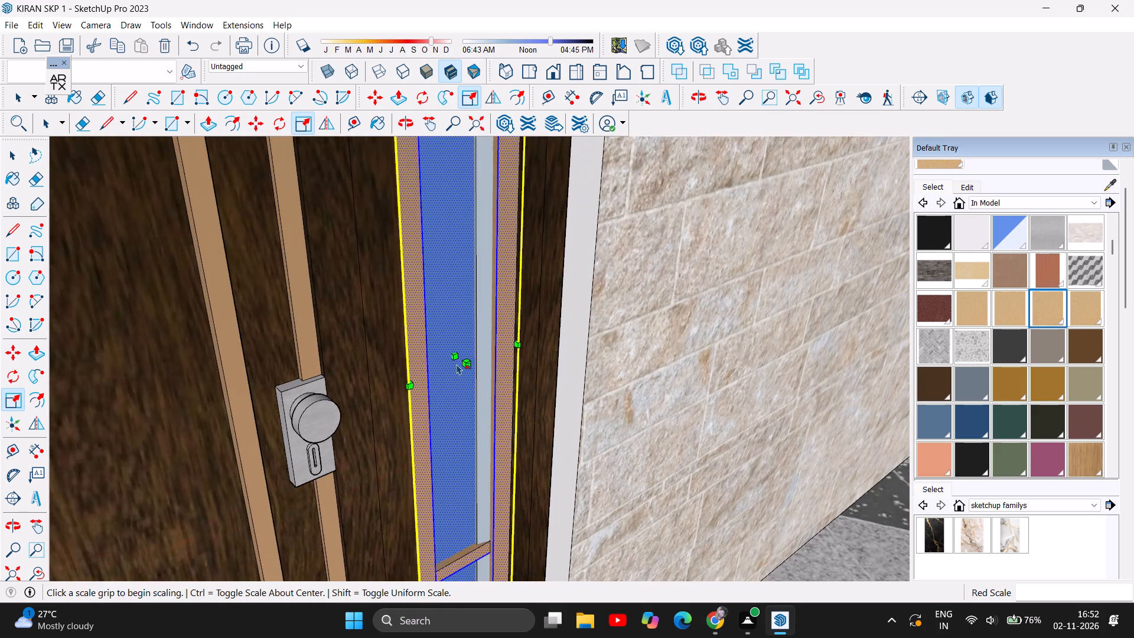
pyautogui.scroll(-8, 457, 364)
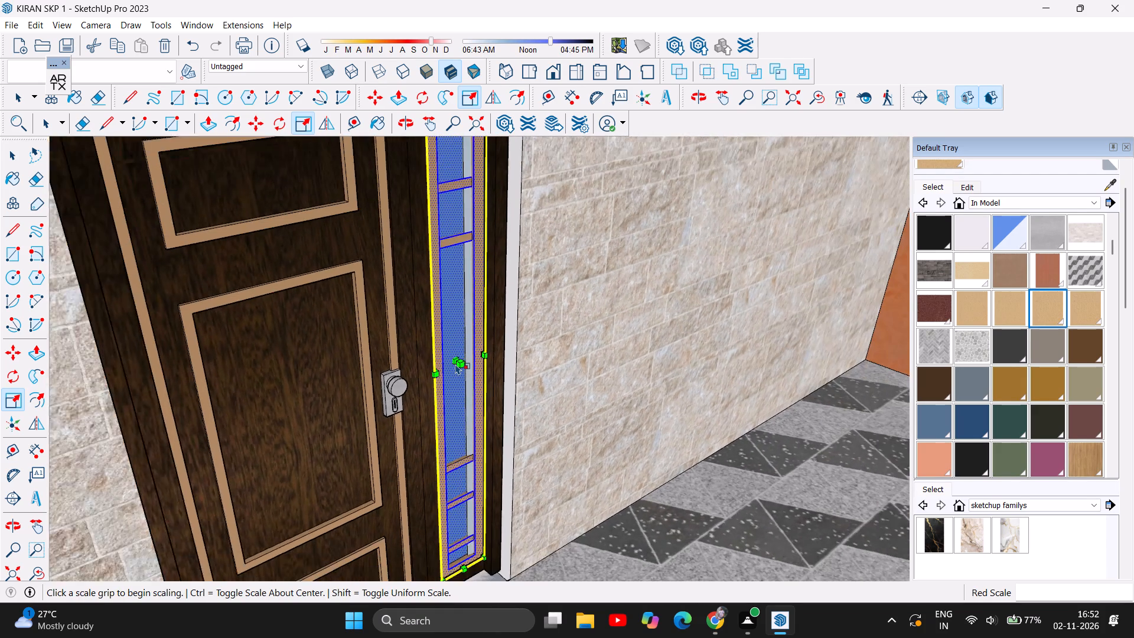
pyautogui.scroll(-6, 455, 364)
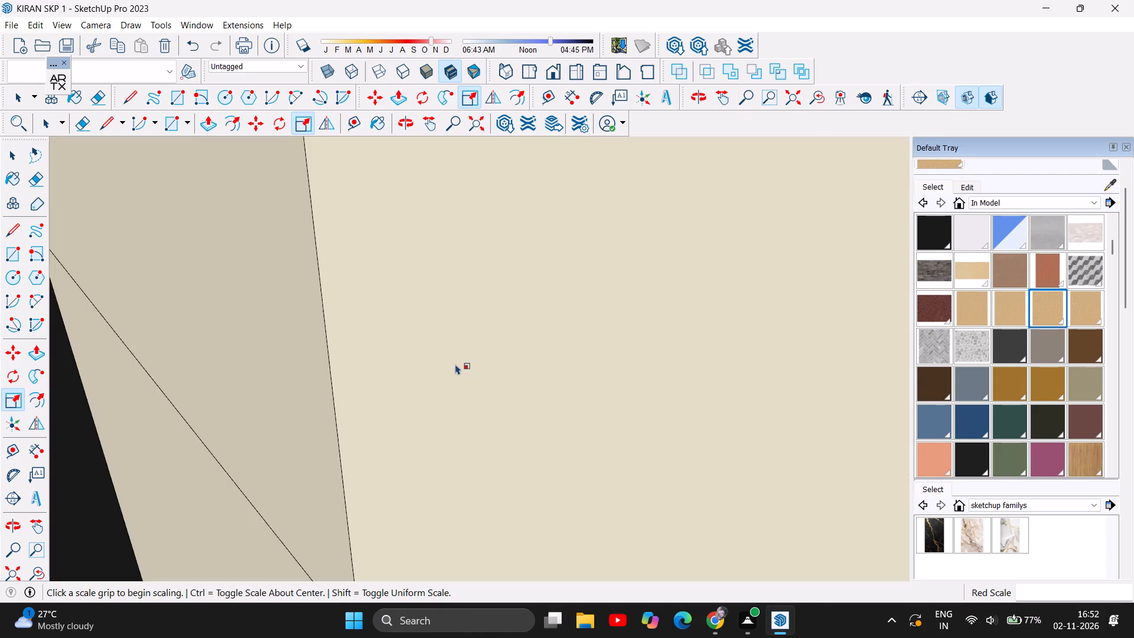
pyautogui.click(416, 125)
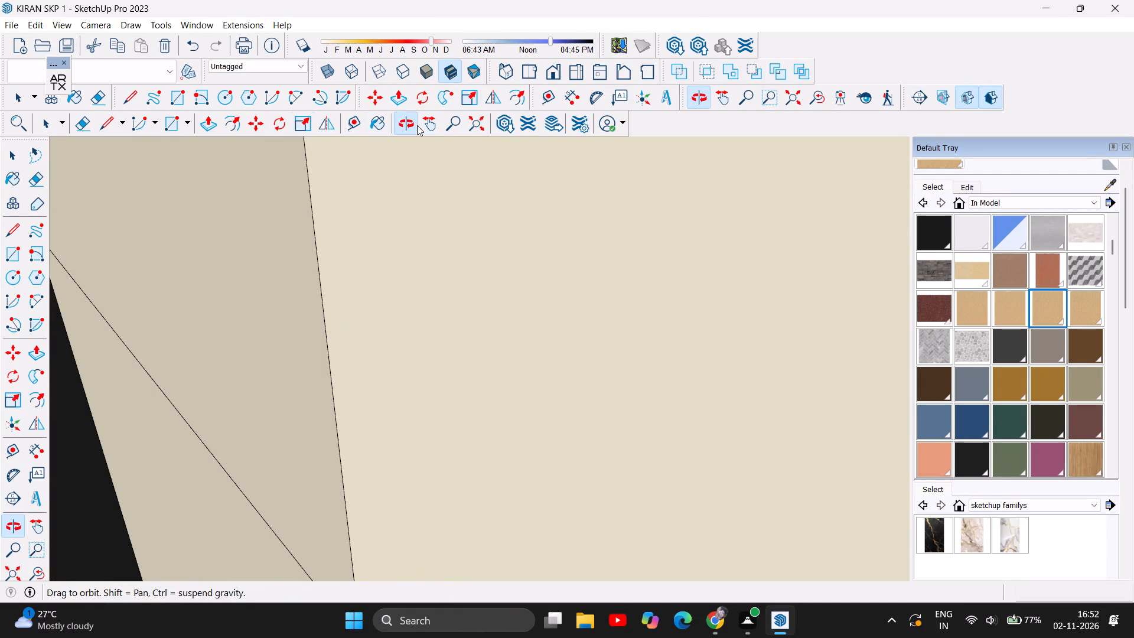
pyautogui.moveTo(553, 331); pyautogui.dragTo(273, 349)
pyautogui.scroll(-3, 283, 346)
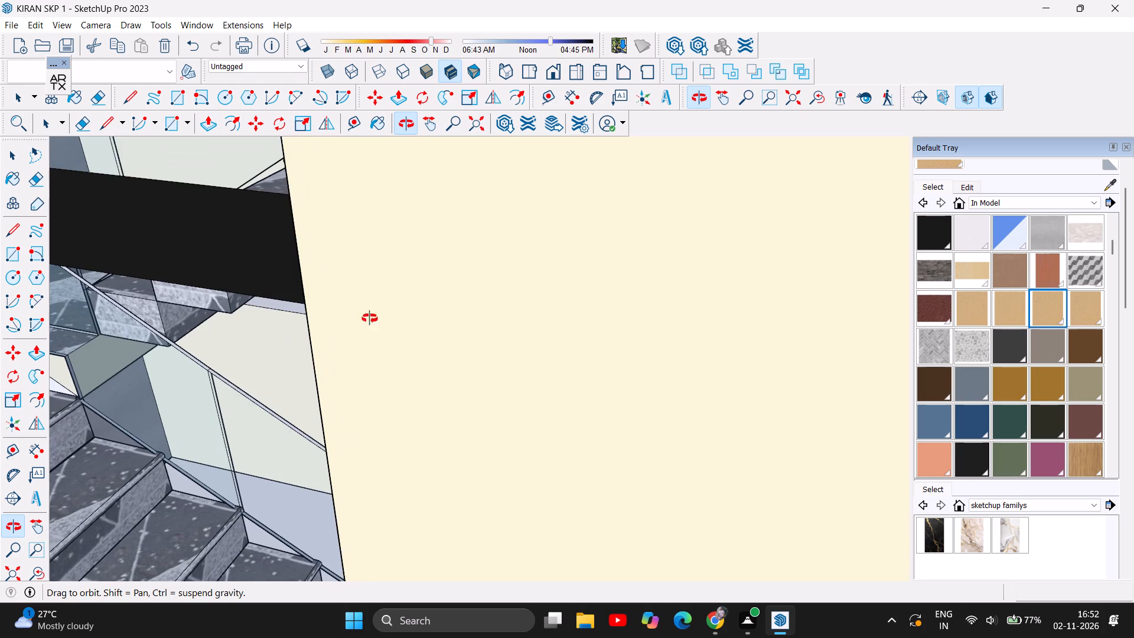
pyautogui.scroll(-6, 386, 313)
pyautogui.scroll(1, 388, 313)
pyautogui.scroll(-6, 388, 313)
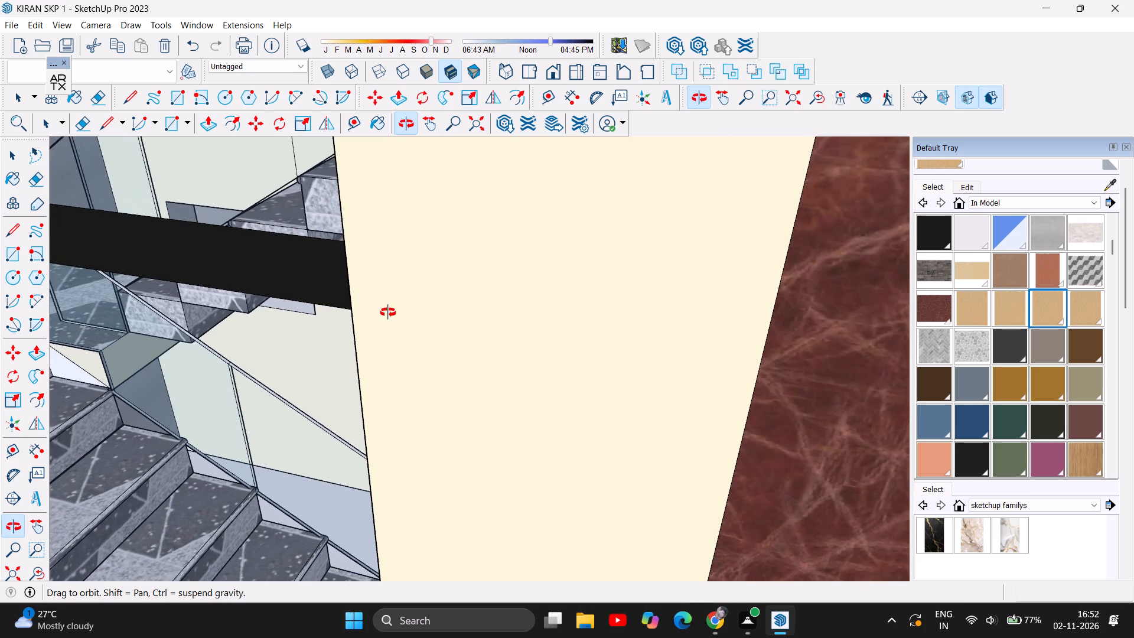
pyautogui.scroll(-18, 388, 313)
pyautogui.scroll(-8, 388, 313)
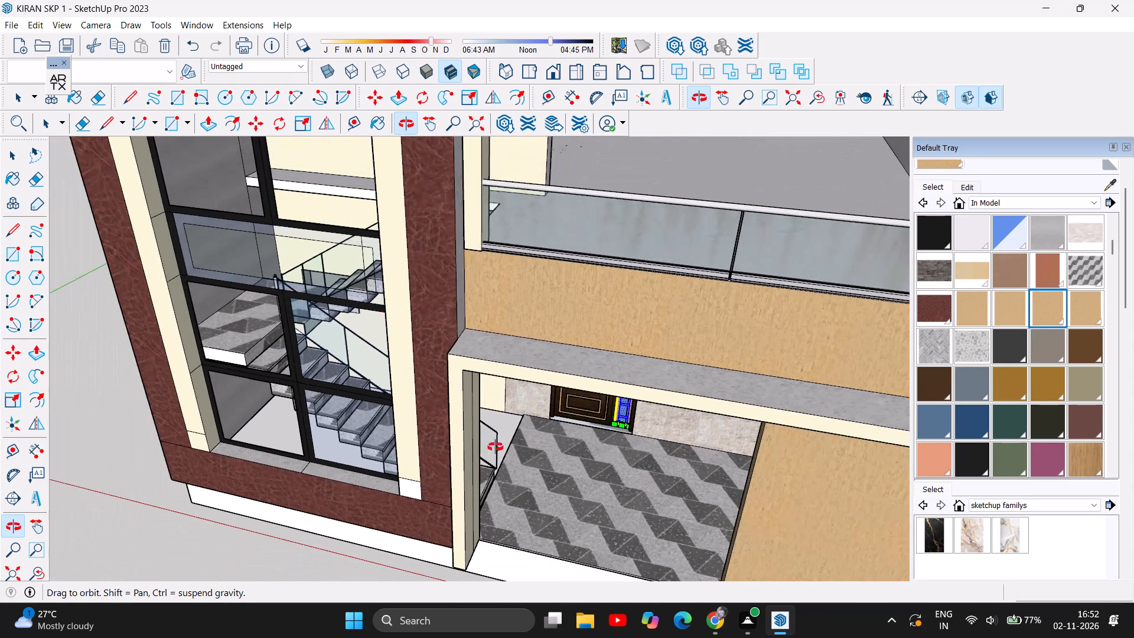
pyautogui.moveTo(535, 463); pyautogui.dragTo(596, 325)
pyautogui.click(597, 325)
pyautogui.scroll(3, 654, 354)
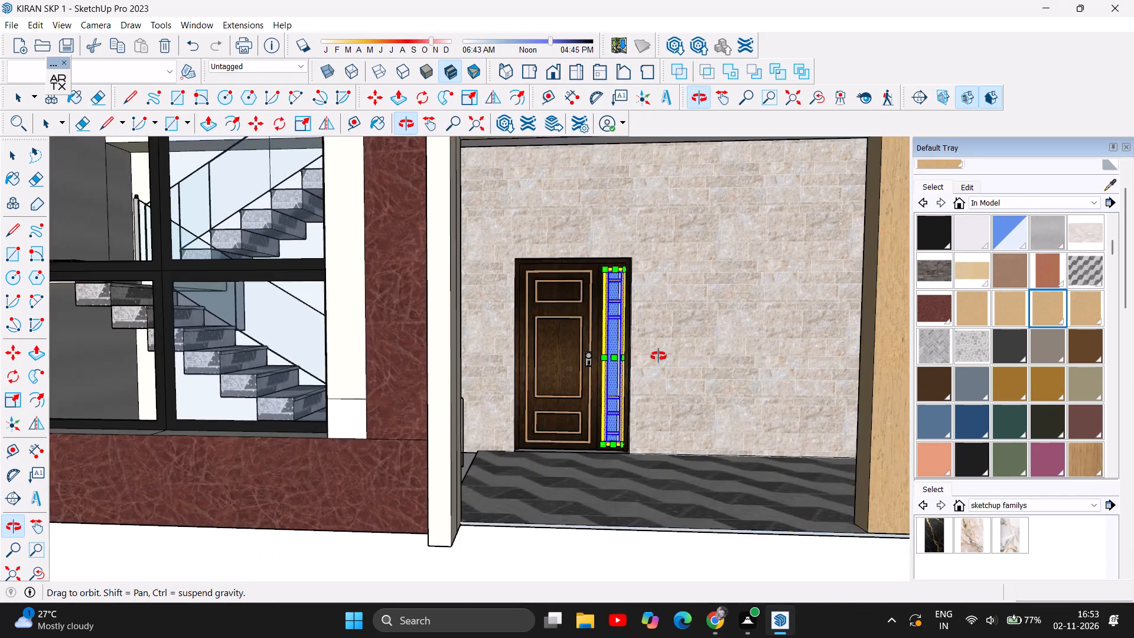
pyautogui.scroll(5, 659, 356)
pyautogui.scroll(6, 602, 371)
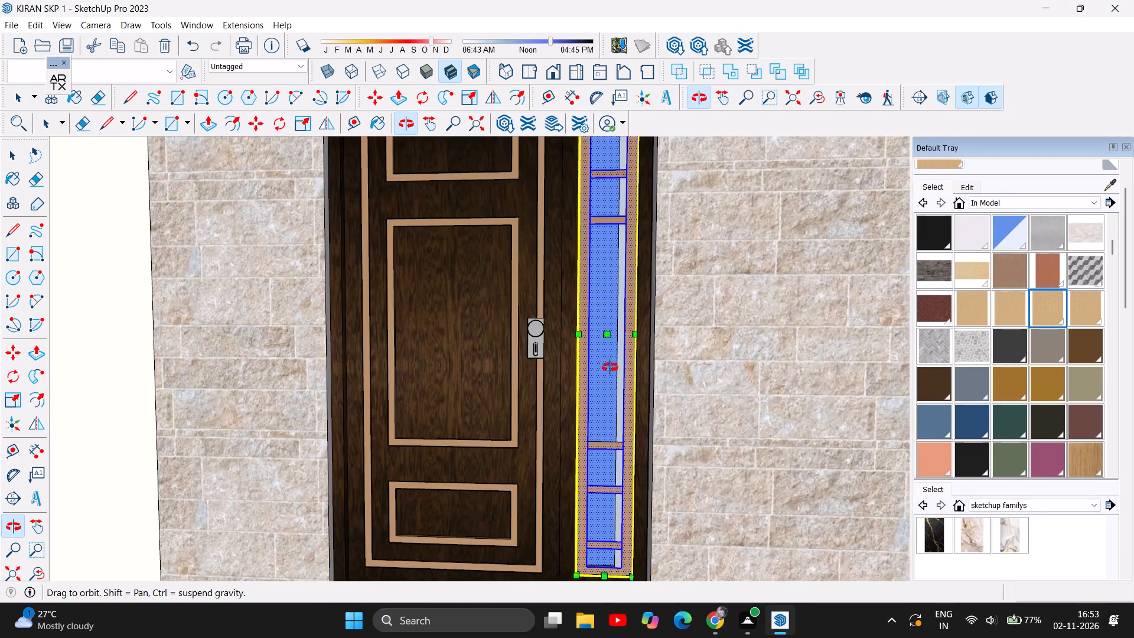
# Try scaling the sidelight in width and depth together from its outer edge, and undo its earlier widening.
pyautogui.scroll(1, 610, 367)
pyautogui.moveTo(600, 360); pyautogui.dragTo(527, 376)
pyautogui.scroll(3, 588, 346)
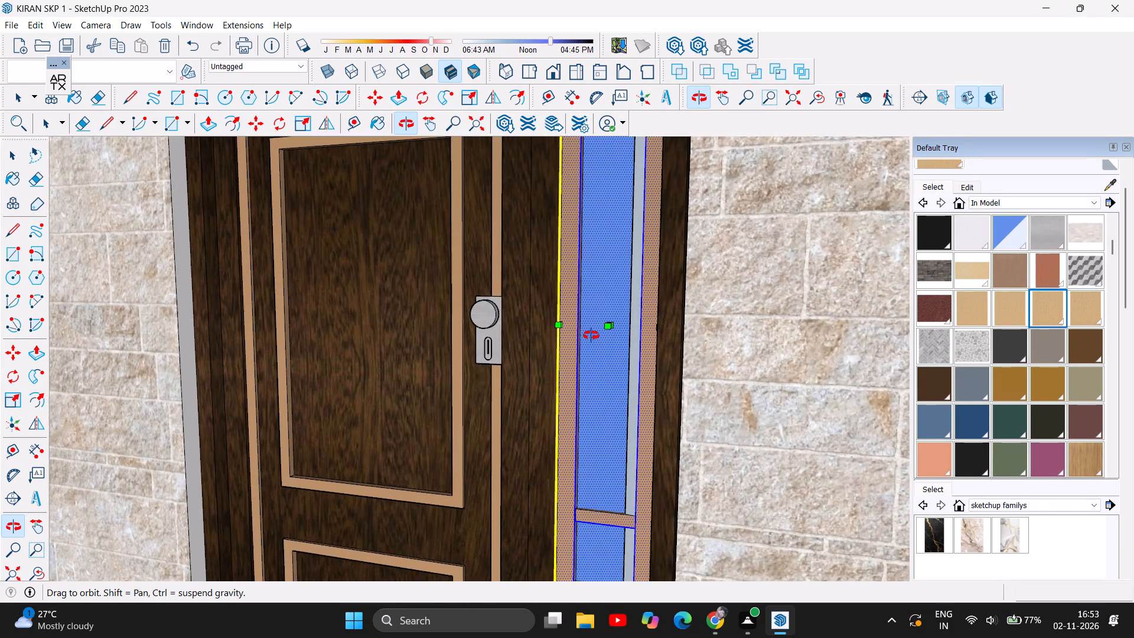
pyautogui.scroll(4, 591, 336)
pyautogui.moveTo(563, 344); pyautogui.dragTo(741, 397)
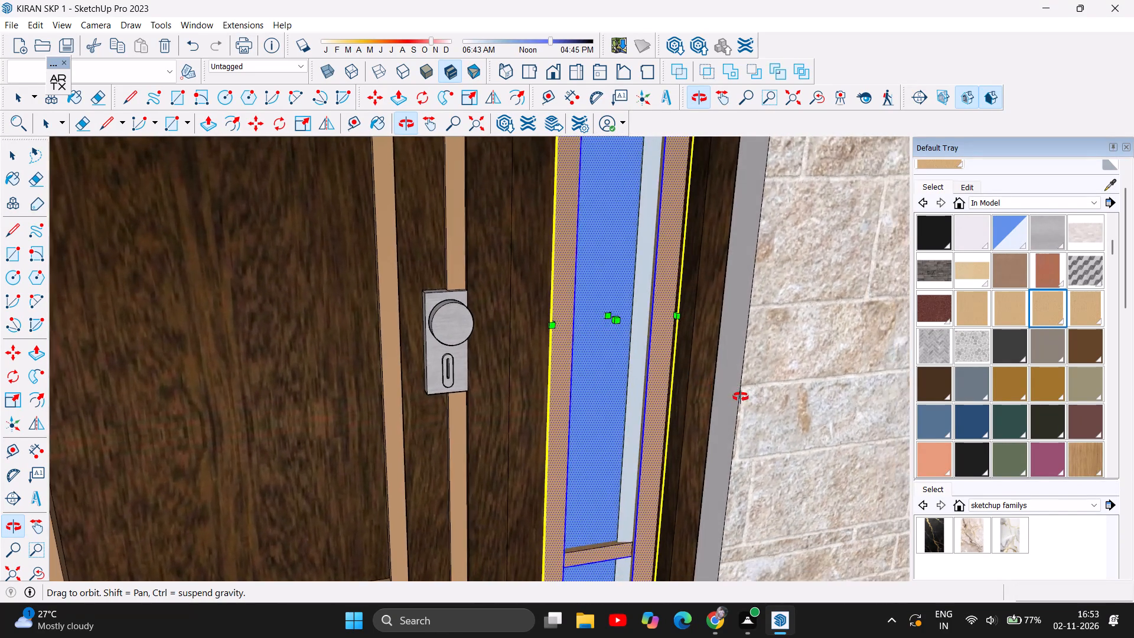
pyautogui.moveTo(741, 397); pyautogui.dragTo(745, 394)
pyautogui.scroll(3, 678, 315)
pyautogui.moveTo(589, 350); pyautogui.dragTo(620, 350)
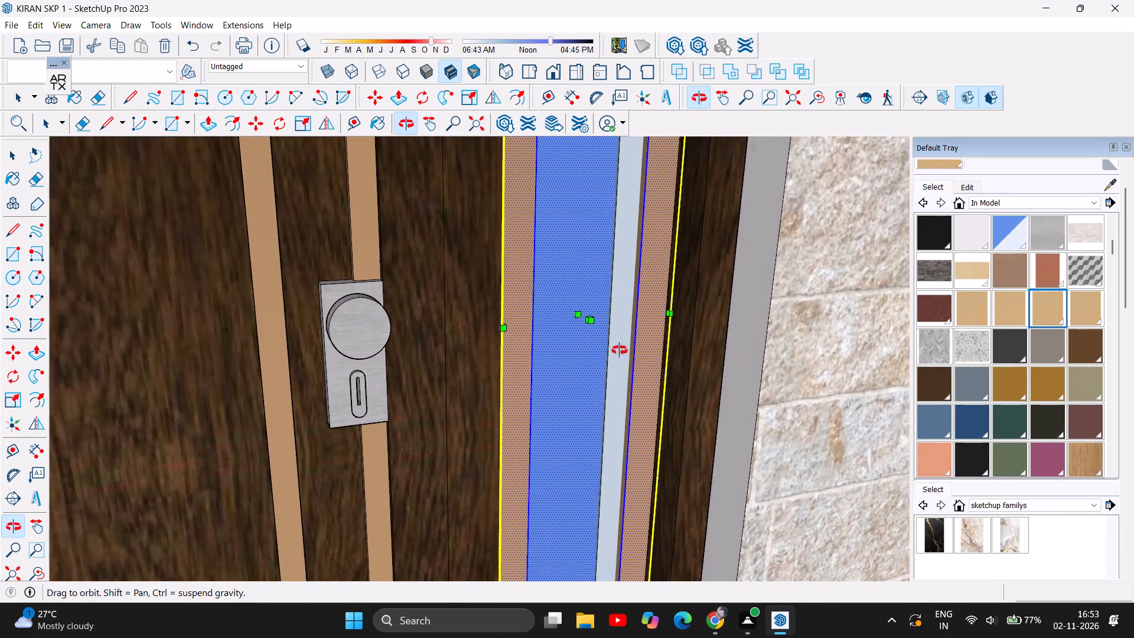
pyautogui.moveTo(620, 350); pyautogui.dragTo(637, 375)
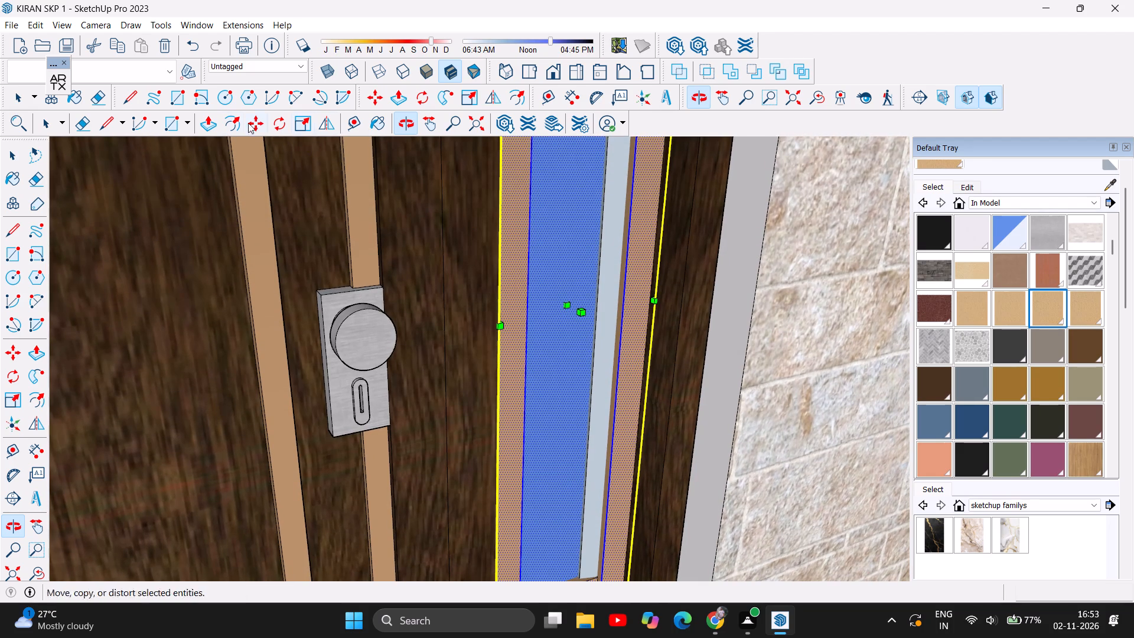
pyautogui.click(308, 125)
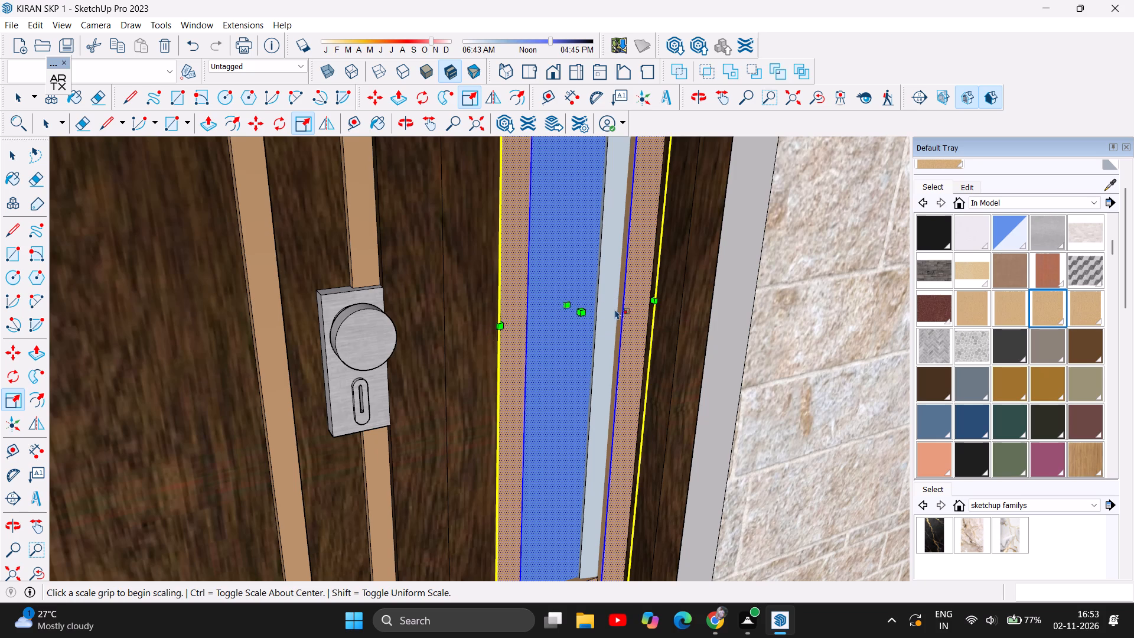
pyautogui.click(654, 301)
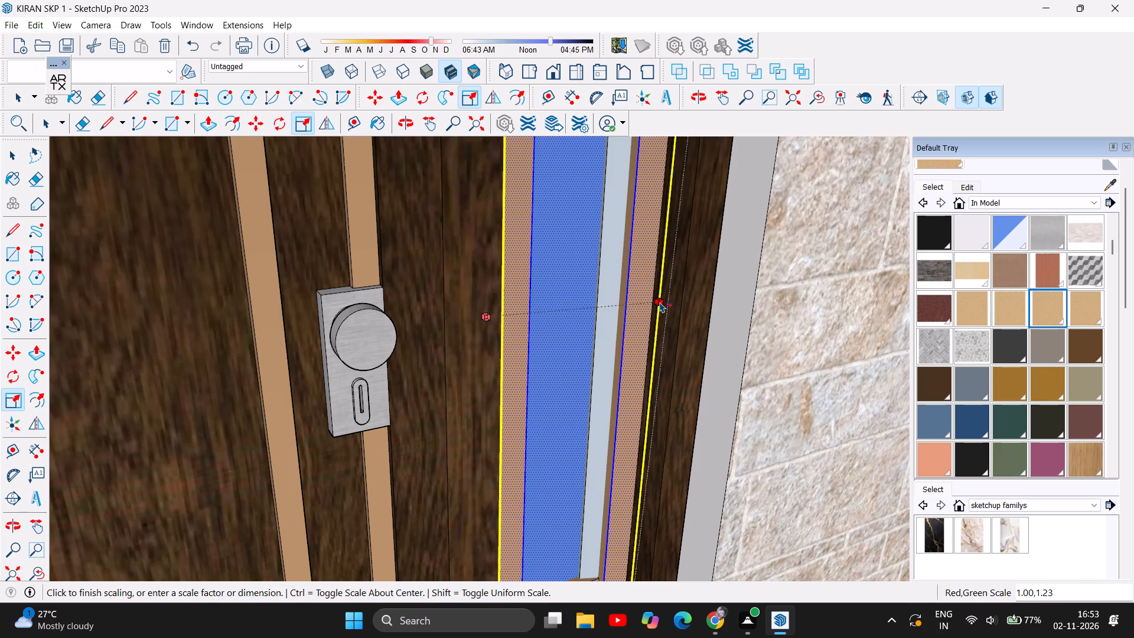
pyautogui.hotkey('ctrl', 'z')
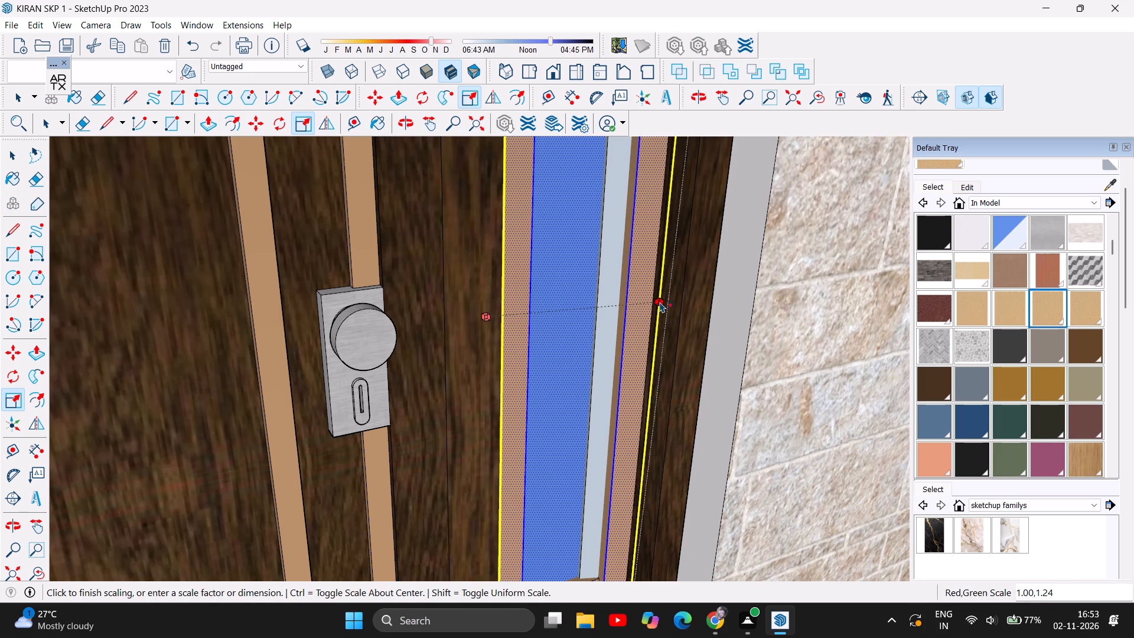
# Leave the Scale command, clear the selection of the entrance door's sidelight and return to the house's entrance front.
pyautogui.scroll(-6, 436, 411)
pyautogui.scroll(-5, 258, 340)
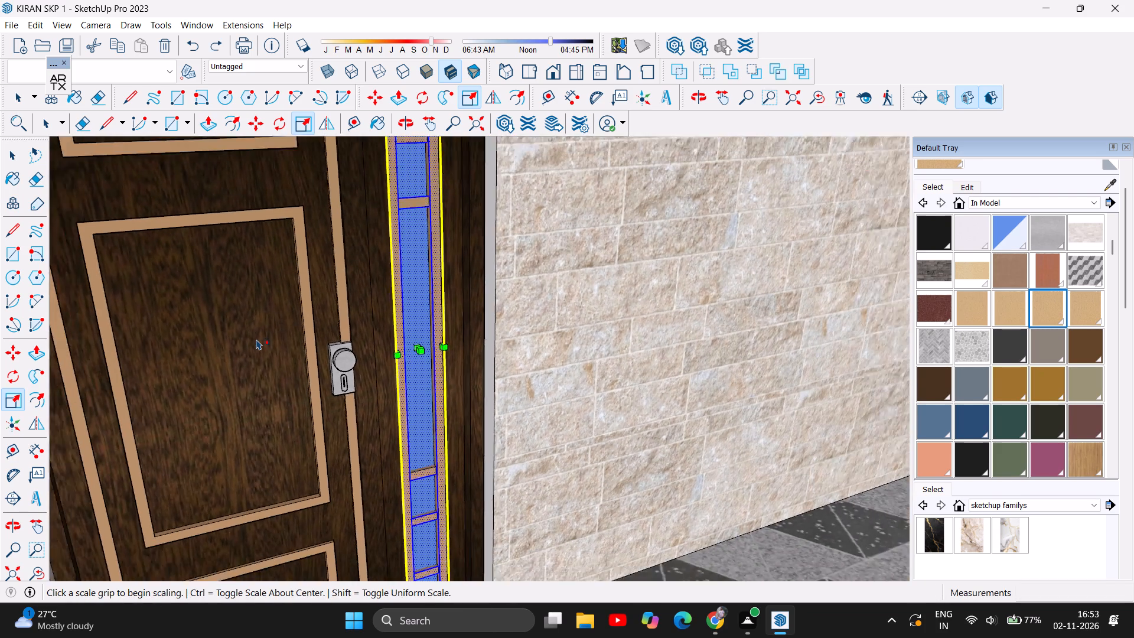
pyautogui.scroll(1, 256, 339)
pyautogui.scroll(-14, 258, 338)
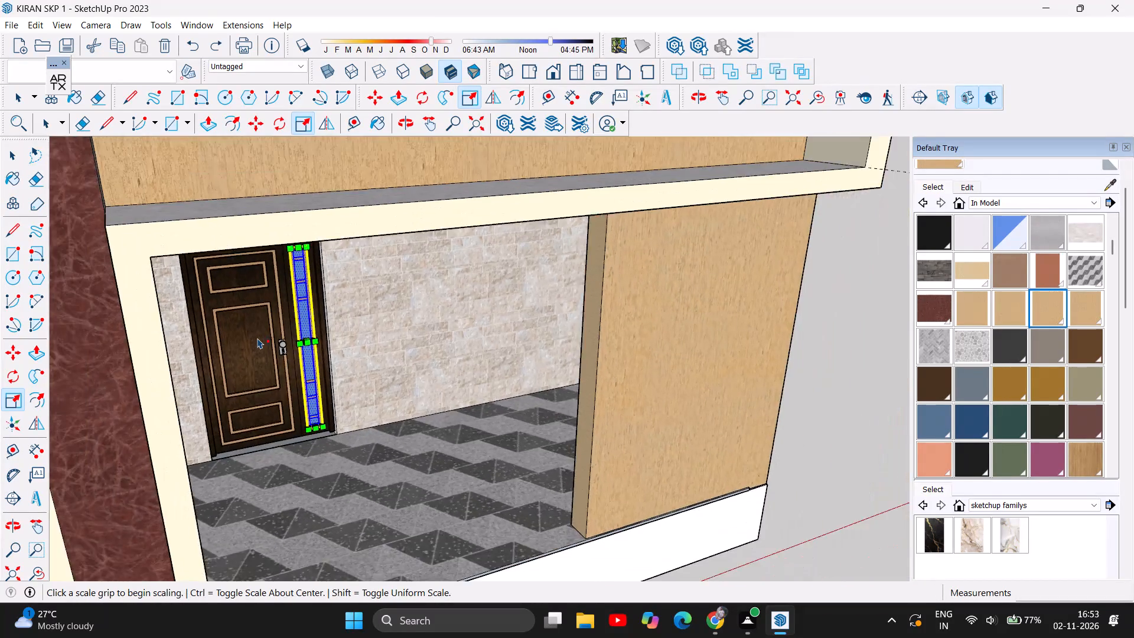
pyautogui.scroll(-8, 258, 338)
pyautogui.click(605, 375)
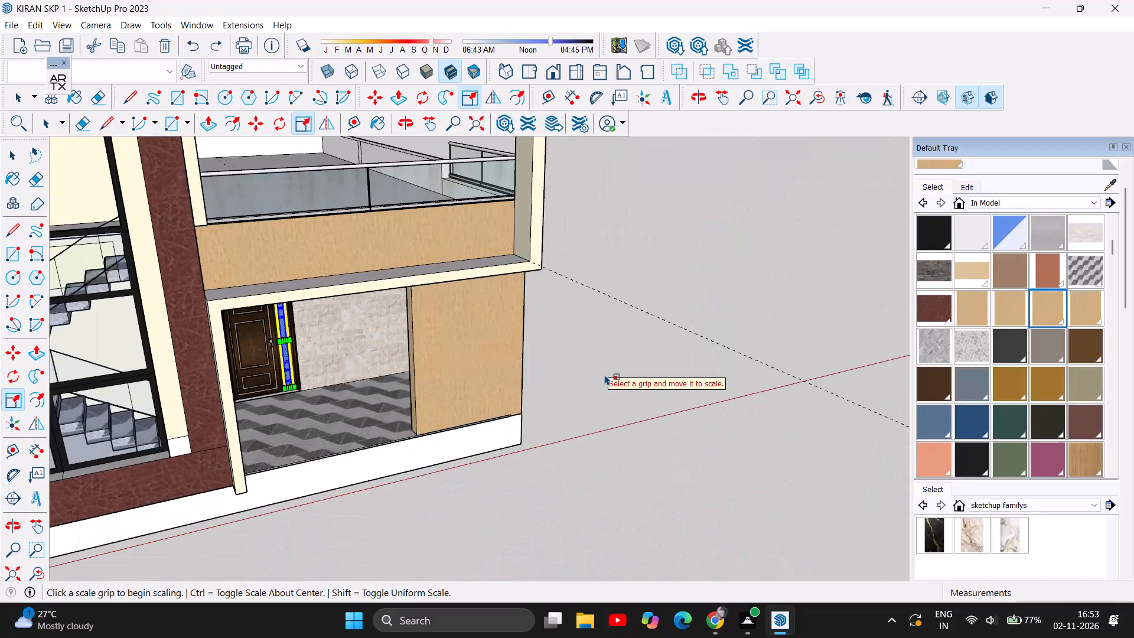
pyautogui.press('Escape')
pyautogui.scroll(-1, 404, 531)
pyautogui.click(403, 116)
pyautogui.moveTo(602, 470); pyautogui.dragTo(506, 401)
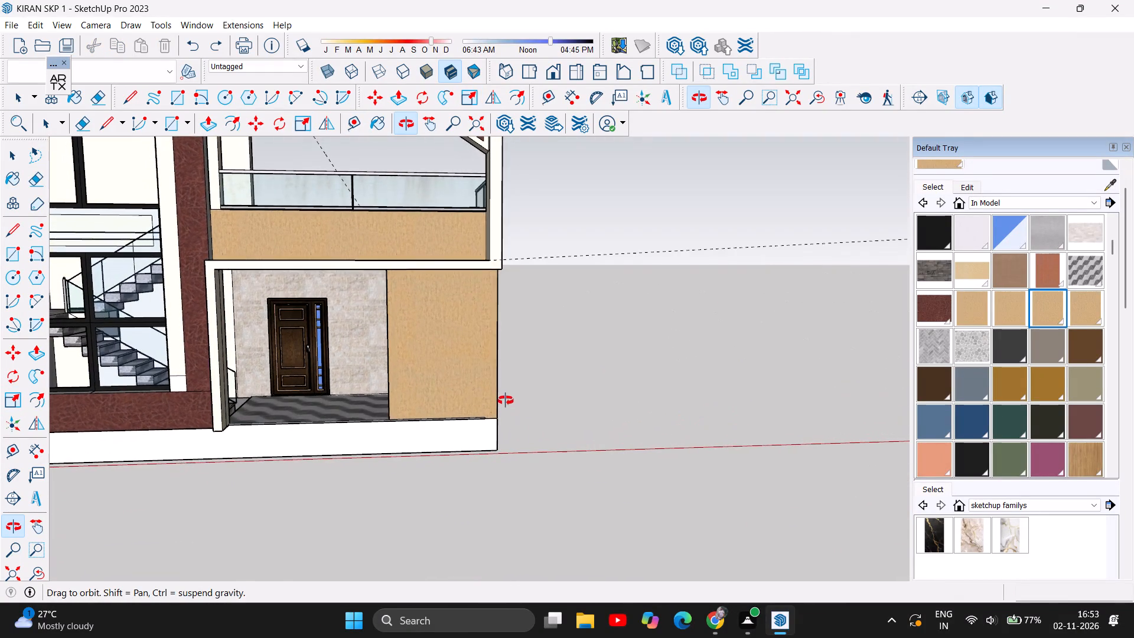
# Examine the entrance door, its handle and glass sidelight up close, and the whole front facade.
pyautogui.scroll(-4, 511, 416)
pyautogui.scroll(5, 286, 401)
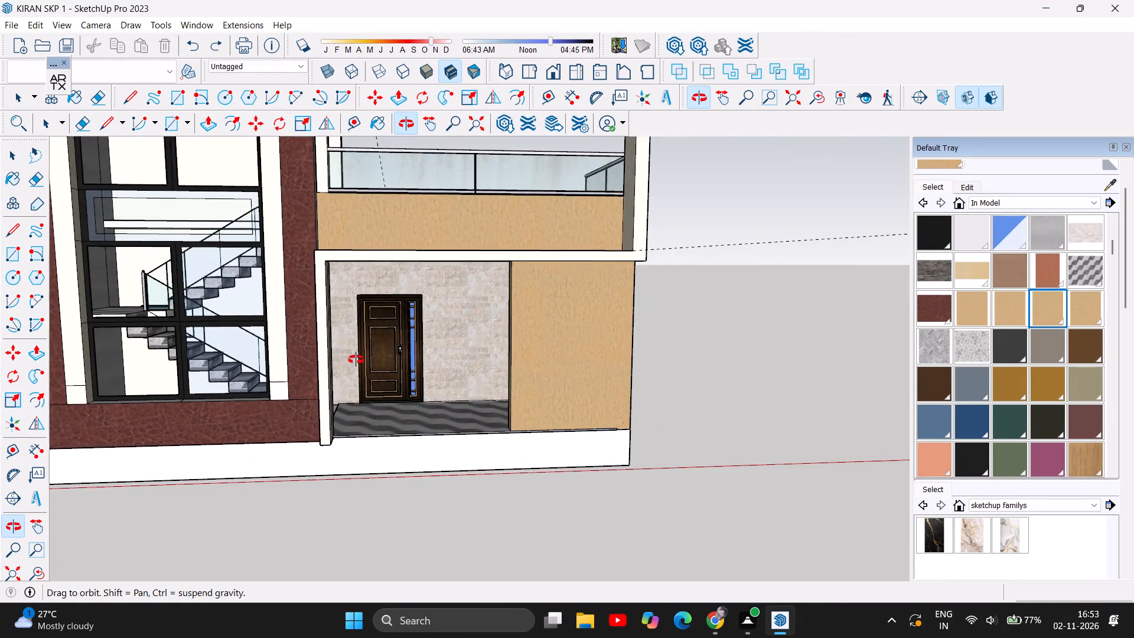
pyautogui.scroll(5, 361, 355)
pyautogui.scroll(9, 411, 338)
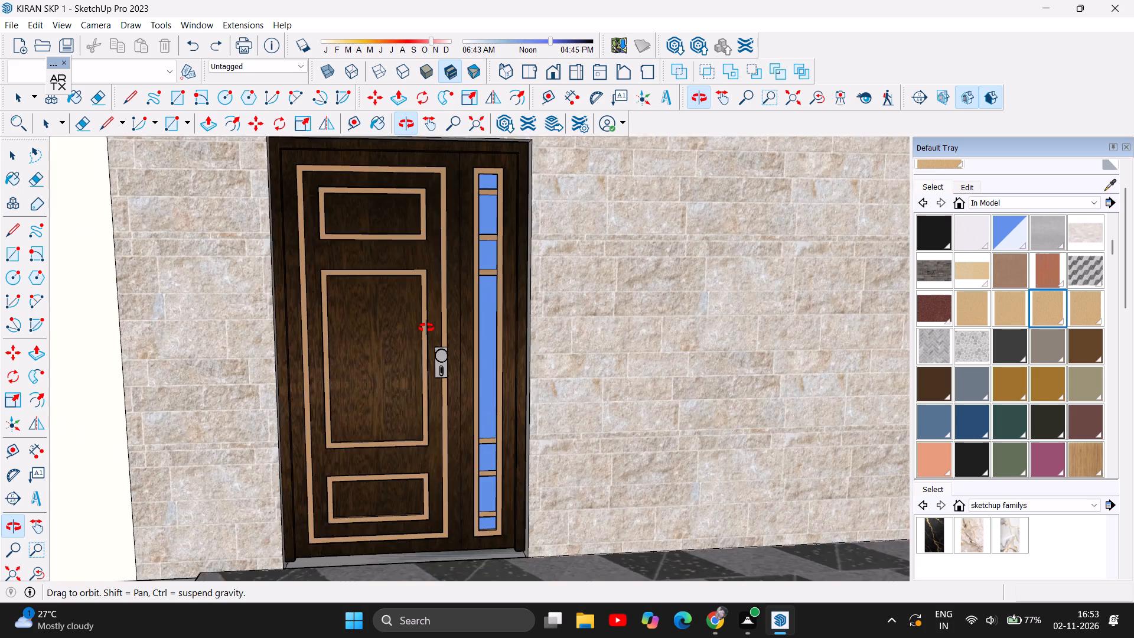
pyautogui.scroll(3, 426, 328)
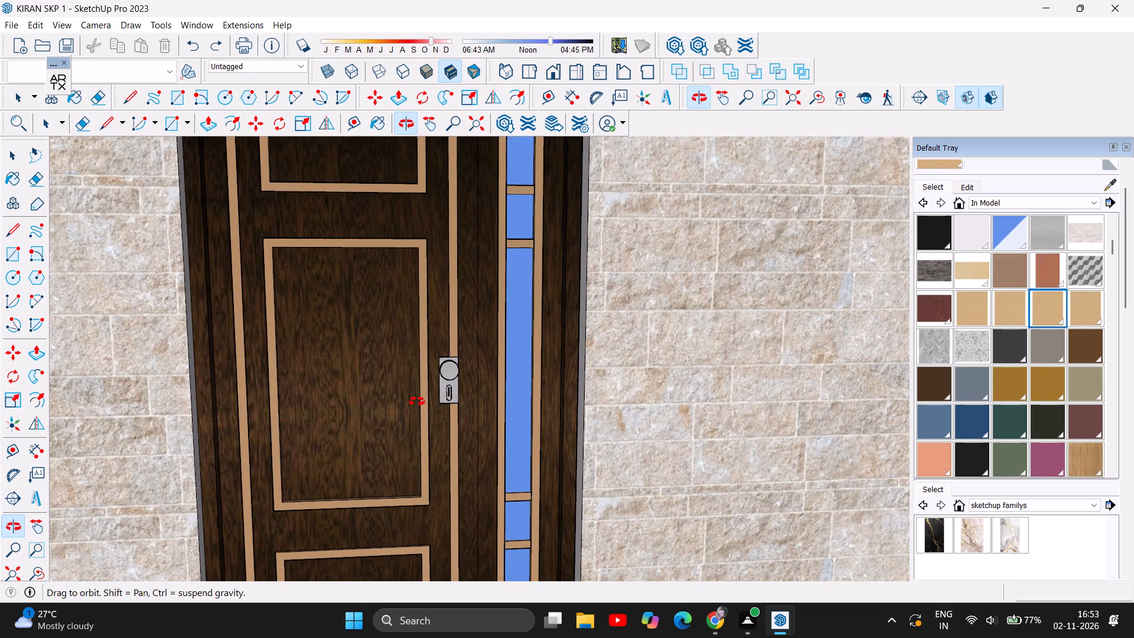
pyautogui.scroll(-6, 415, 402)
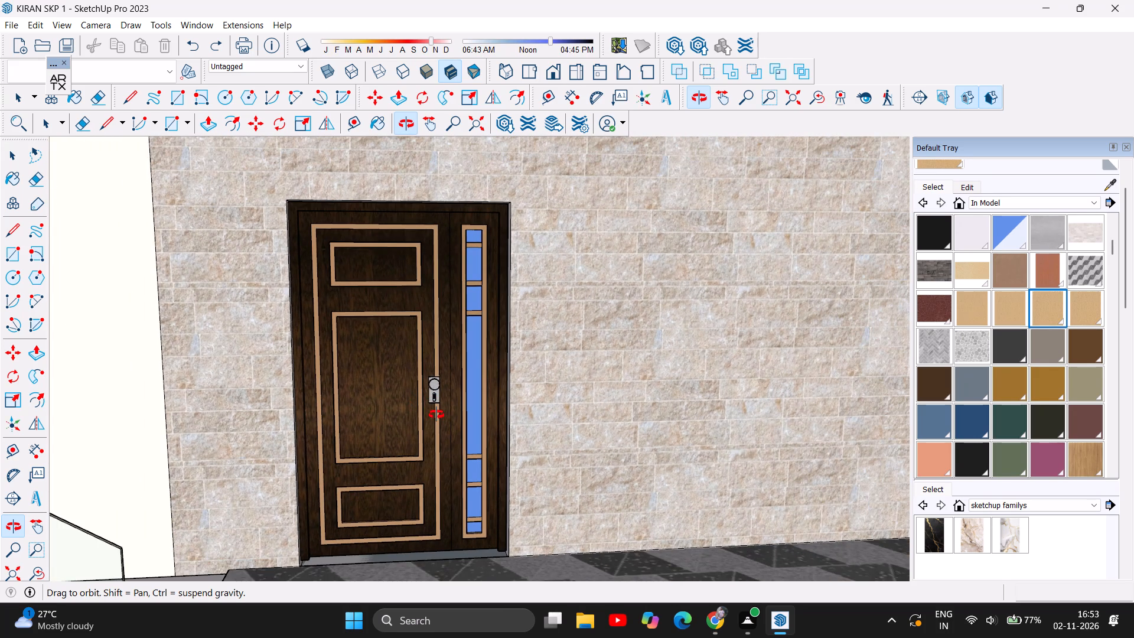
pyautogui.scroll(5, 436, 415)
pyautogui.scroll(-4, 436, 415)
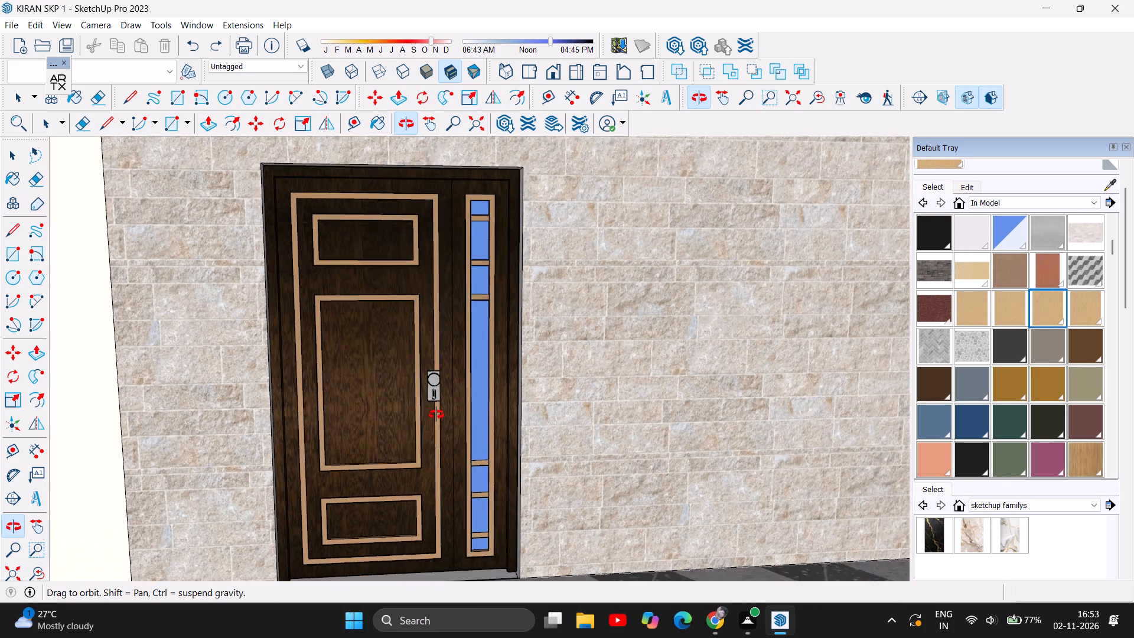
pyautogui.scroll(1, 436, 415)
pyautogui.scroll(-6, 436, 415)
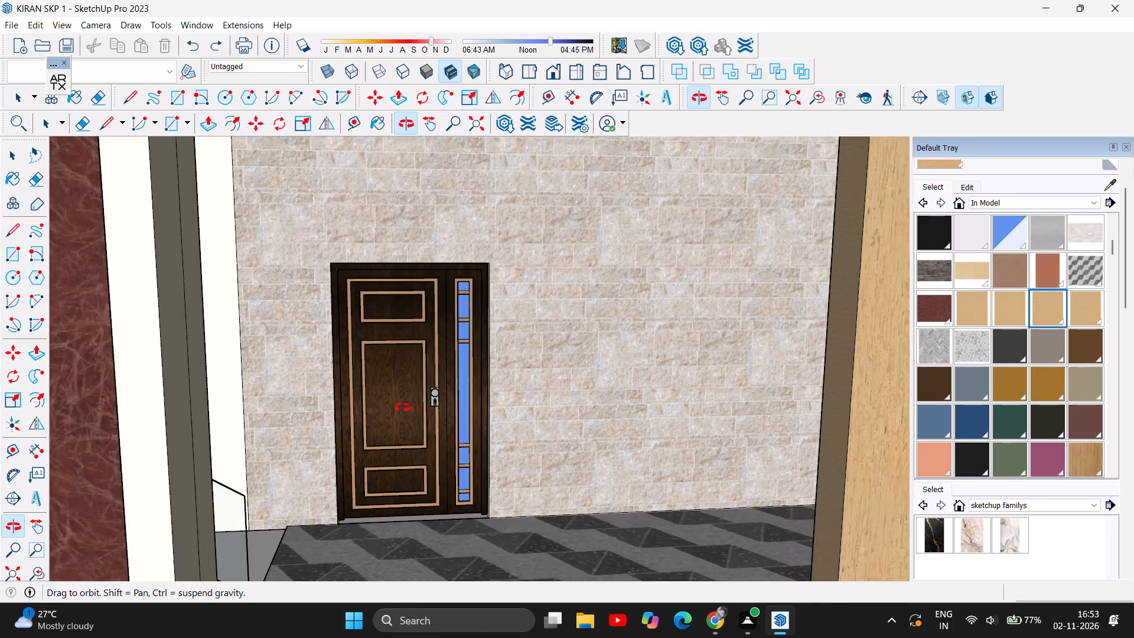
pyautogui.scroll(-11, 390, 410)
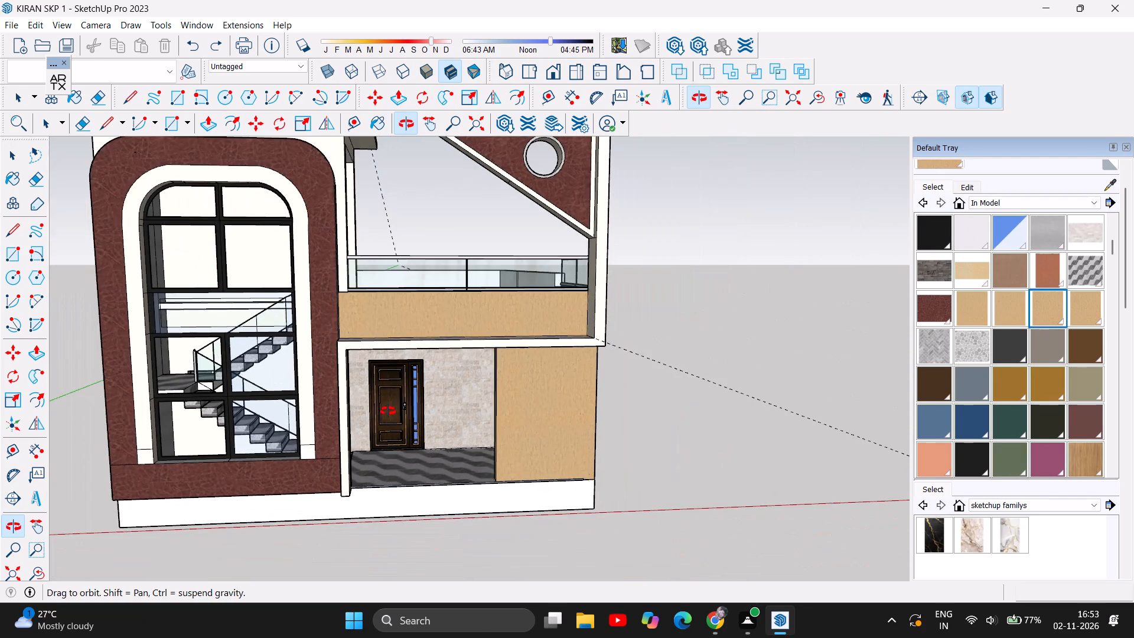
pyautogui.scroll(-2, 388, 411)
pyautogui.moveTo(432, 464); pyautogui.dragTo(422, 451)
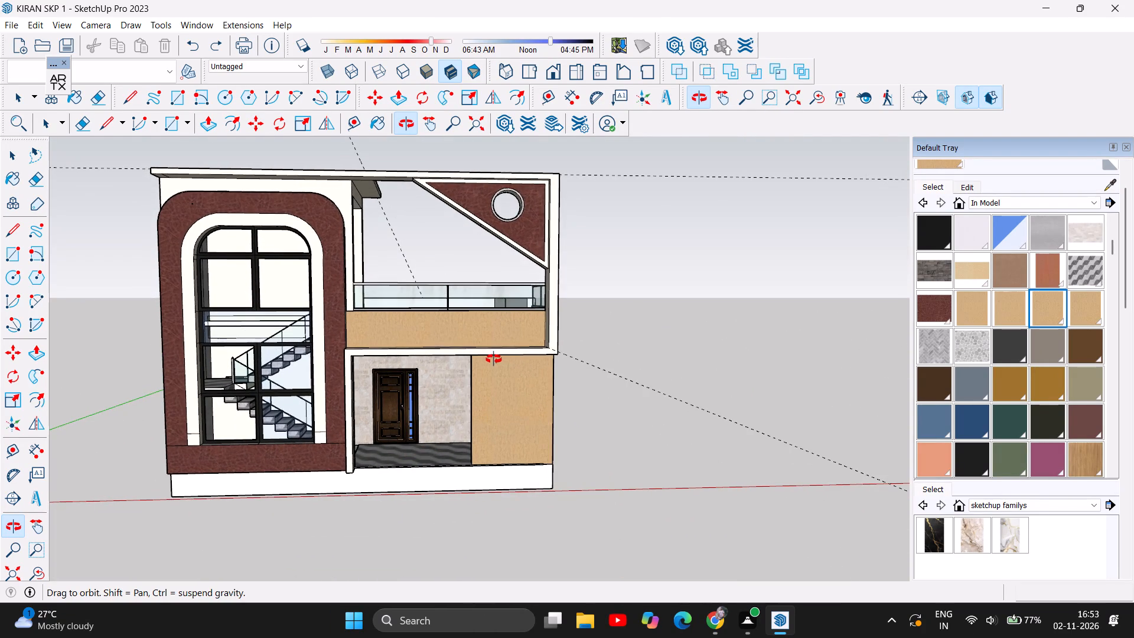
# Save the house model.
pyautogui.hotkey('ctrl', 's')
# Draw two crossing diagonals about 8' 2" long and a short lower-corner diagonal on the tan wall beside the entrance.
pyautogui.moveTo(630, 396); pyautogui.dragTo(654, 406)
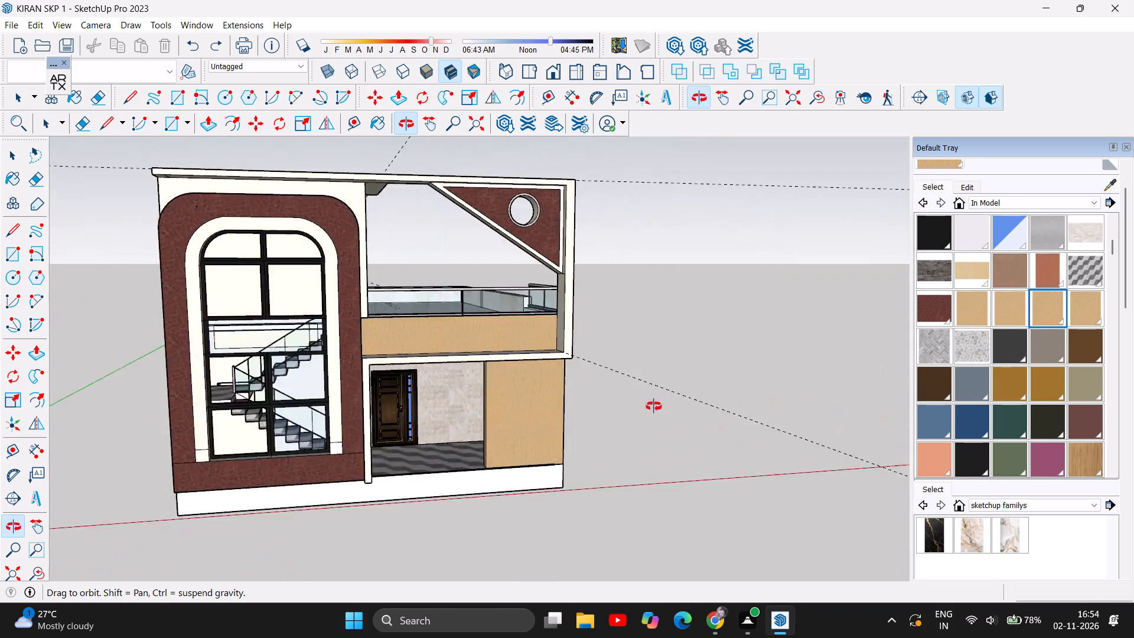
pyautogui.moveTo(654, 406); pyautogui.dragTo(618, 408)
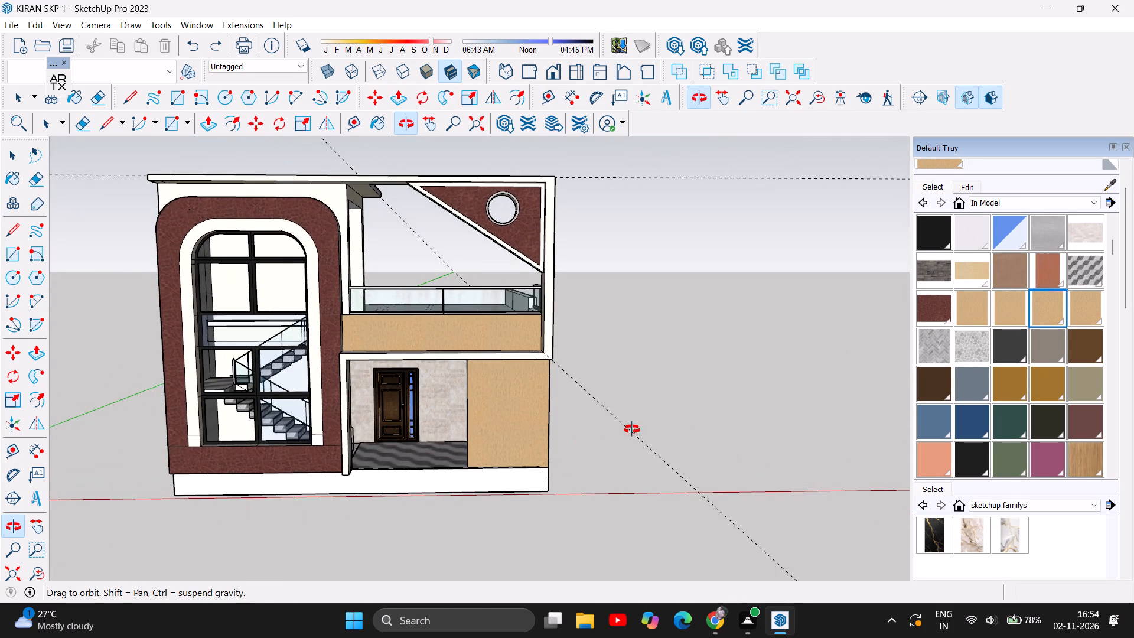
pyautogui.moveTo(640, 428); pyautogui.dragTo(654, 431)
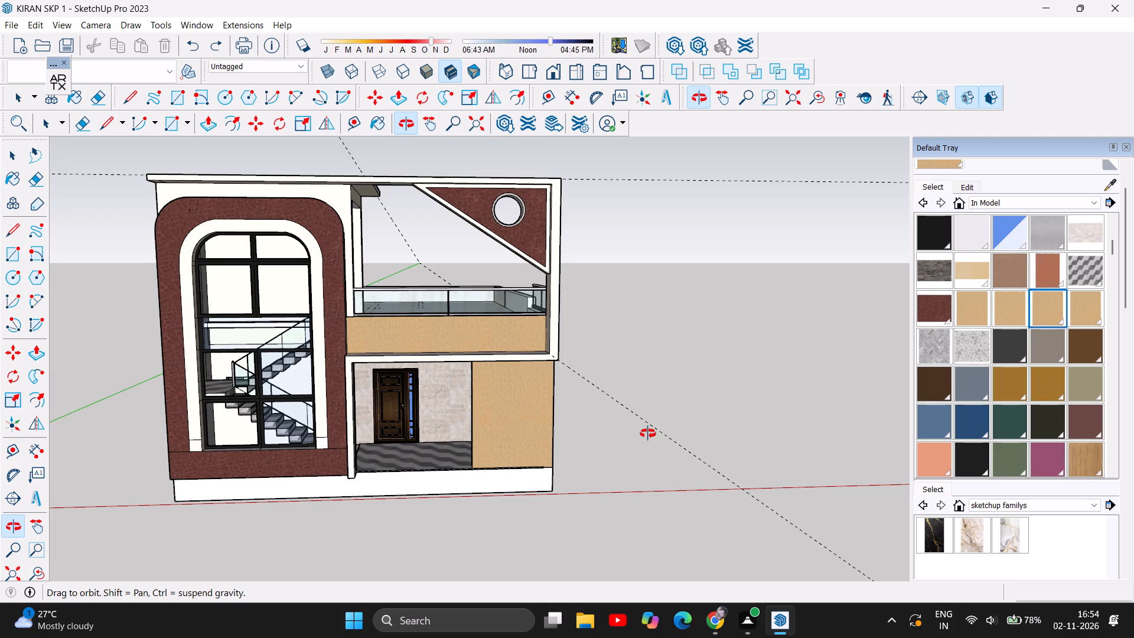
pyautogui.scroll(1, 586, 470)
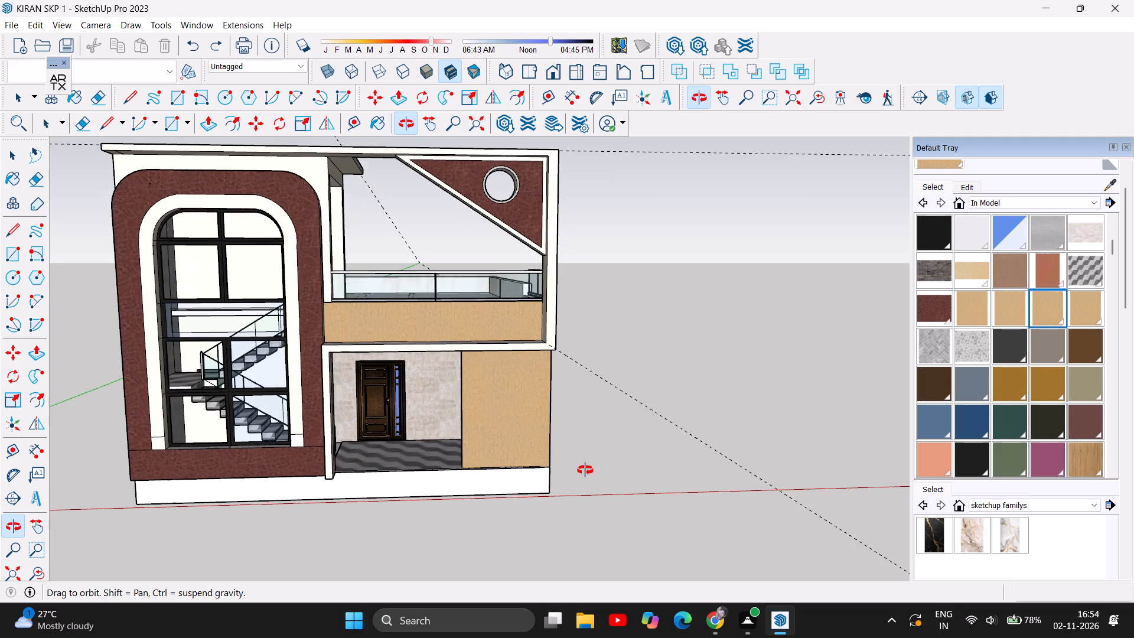
pyautogui.scroll(3, 585, 470)
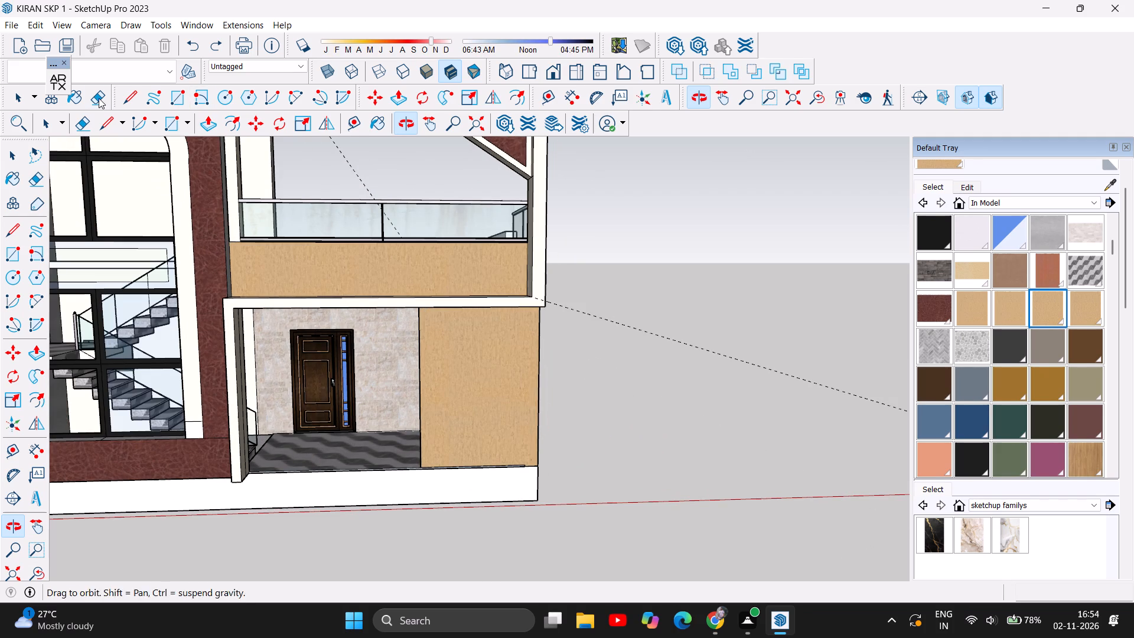
pyautogui.click(125, 95)
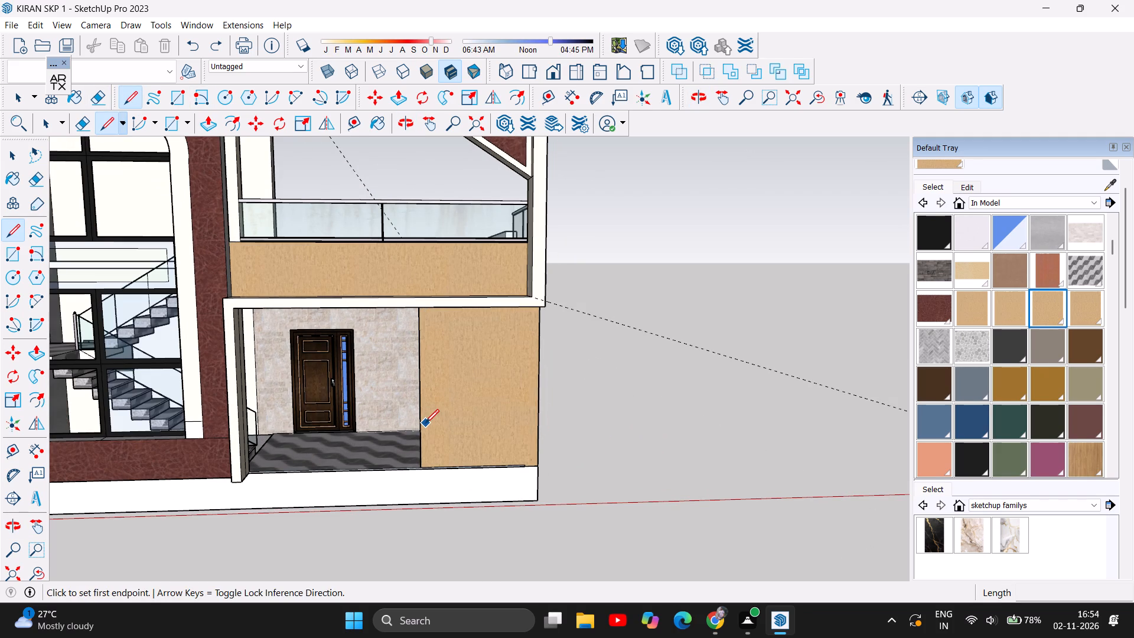
pyautogui.click(423, 425)
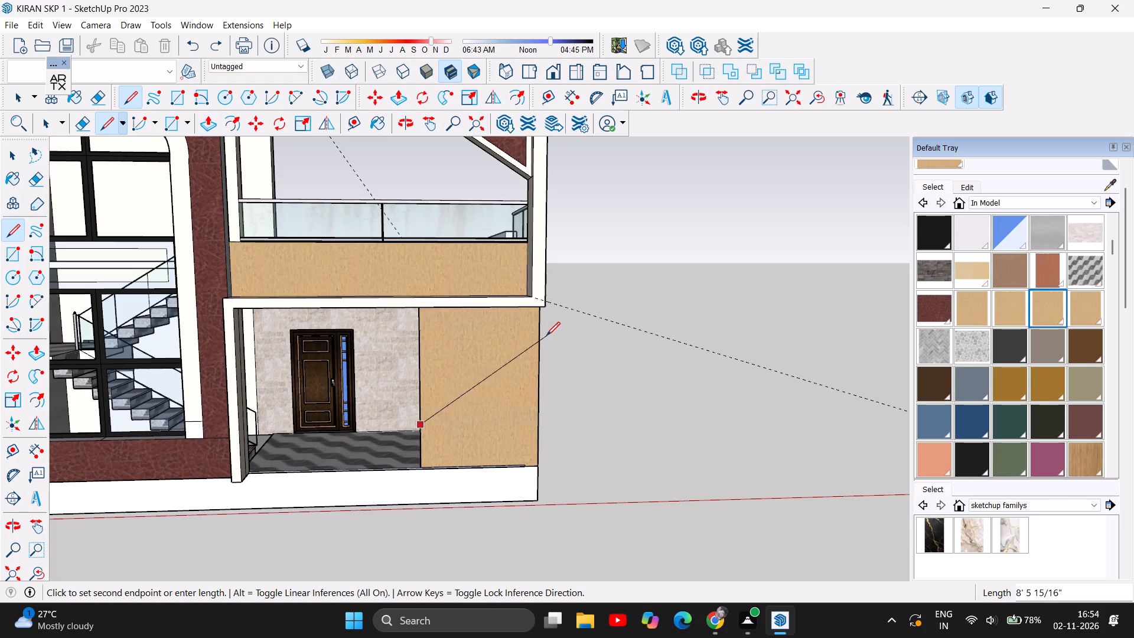
pyautogui.click(541, 337)
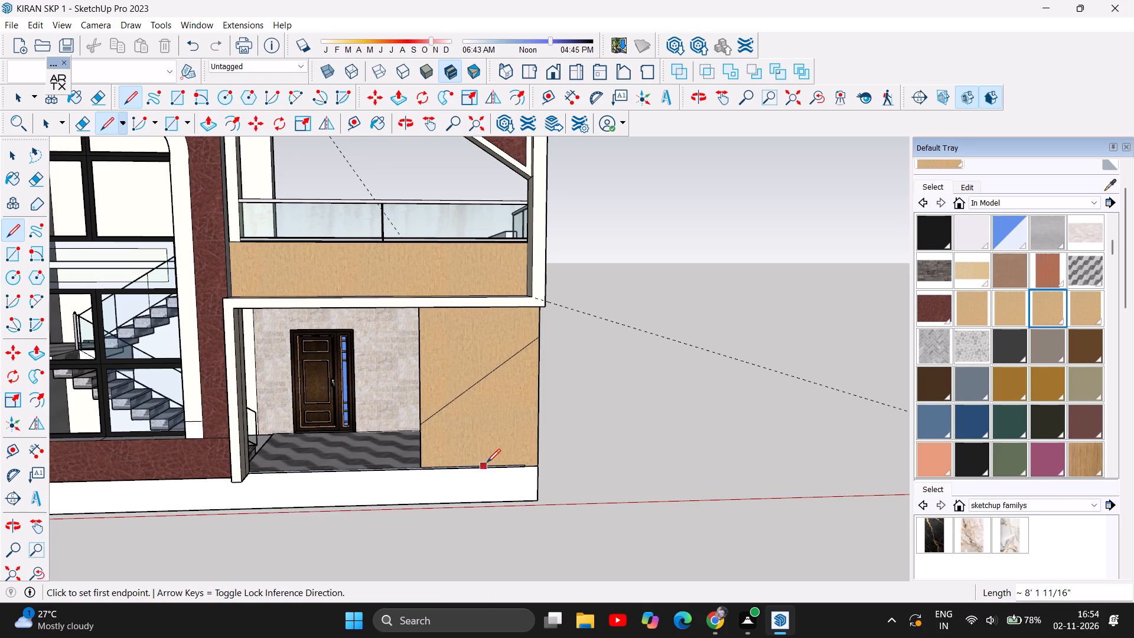
pyautogui.click(498, 466)
pyautogui.click(543, 415)
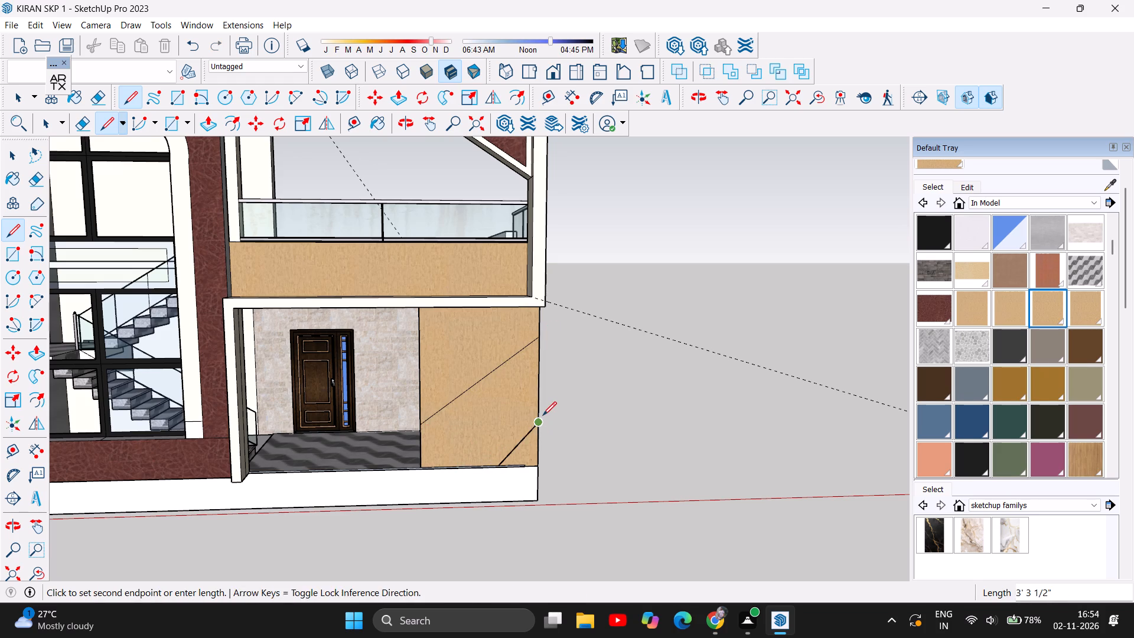
pyautogui.click(418, 346)
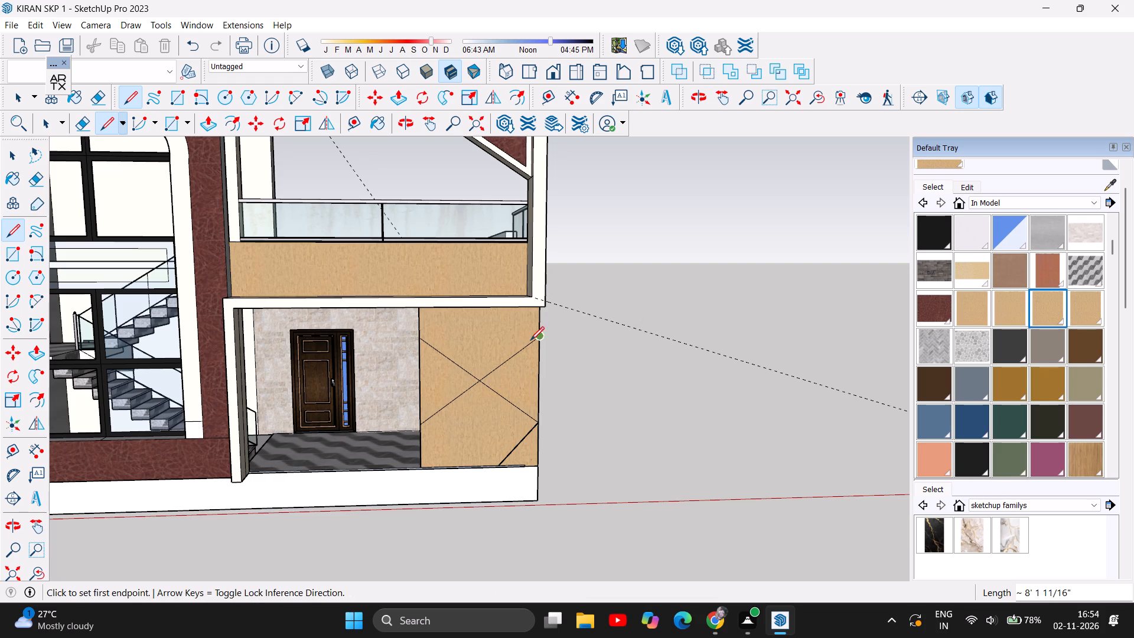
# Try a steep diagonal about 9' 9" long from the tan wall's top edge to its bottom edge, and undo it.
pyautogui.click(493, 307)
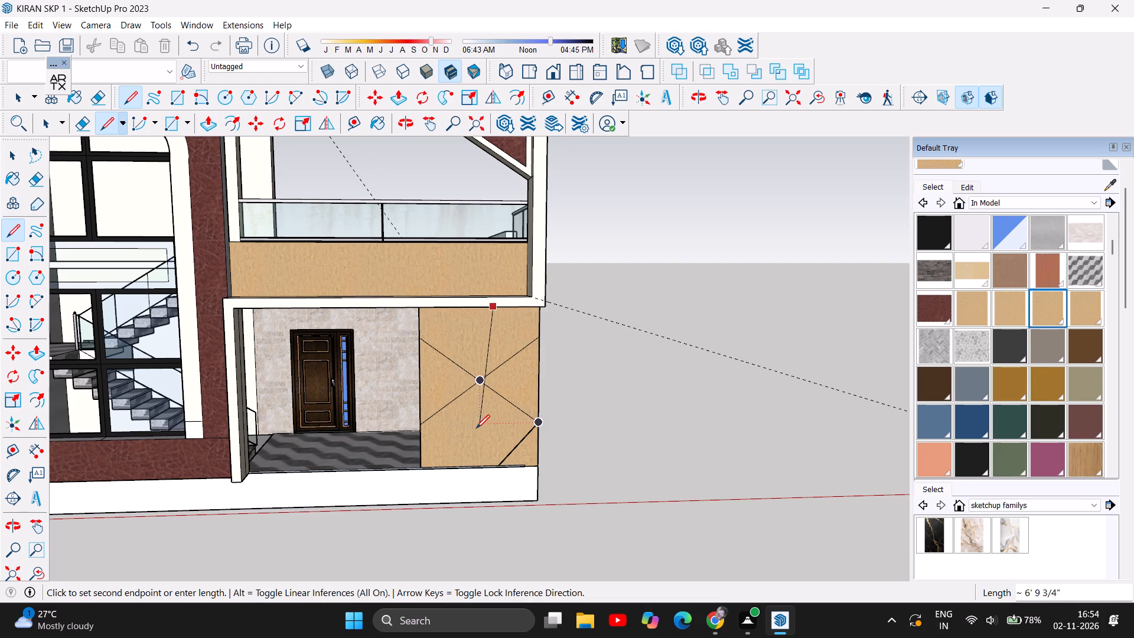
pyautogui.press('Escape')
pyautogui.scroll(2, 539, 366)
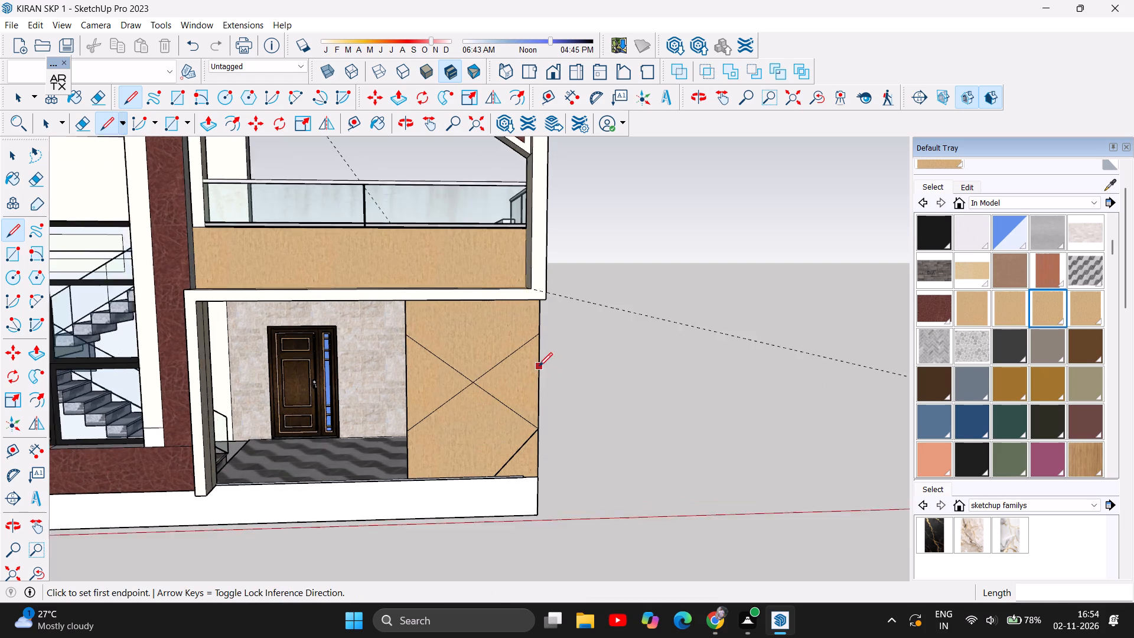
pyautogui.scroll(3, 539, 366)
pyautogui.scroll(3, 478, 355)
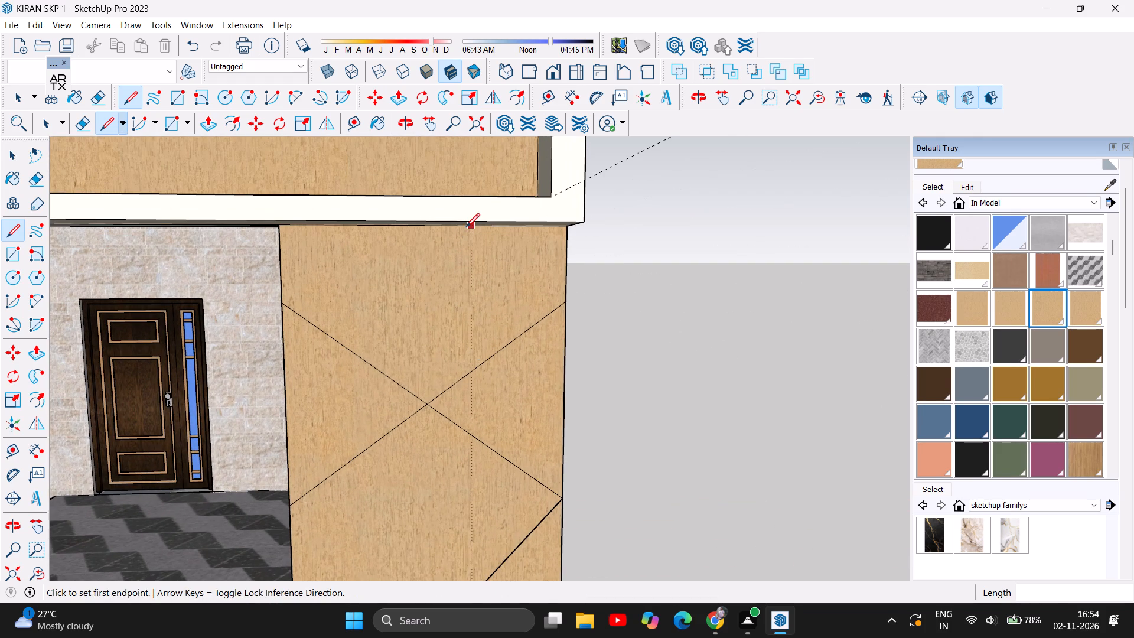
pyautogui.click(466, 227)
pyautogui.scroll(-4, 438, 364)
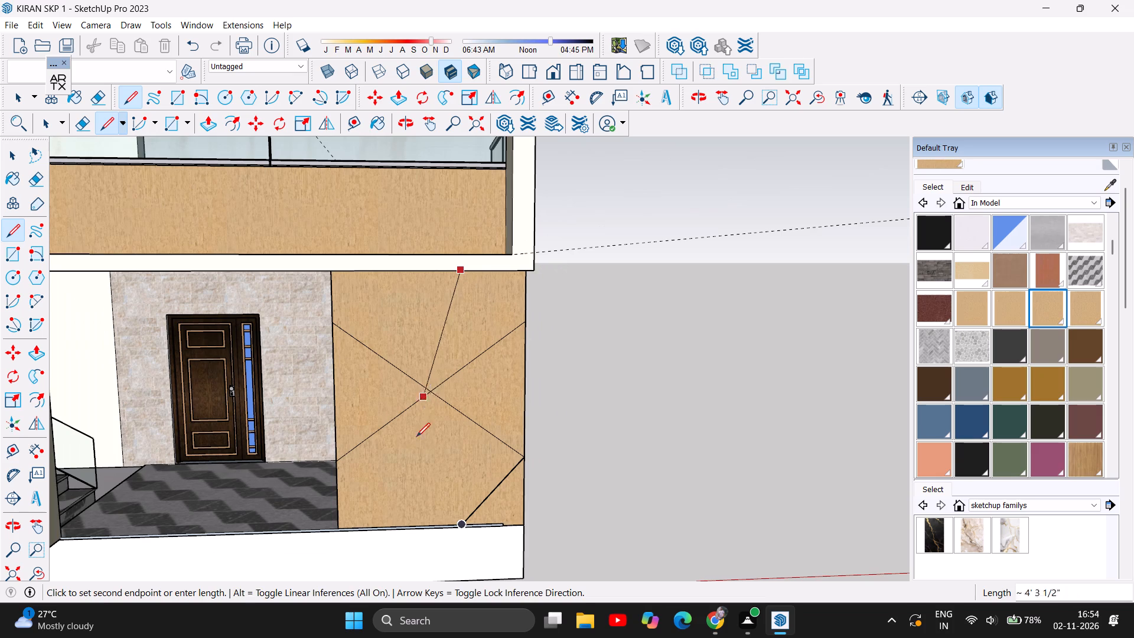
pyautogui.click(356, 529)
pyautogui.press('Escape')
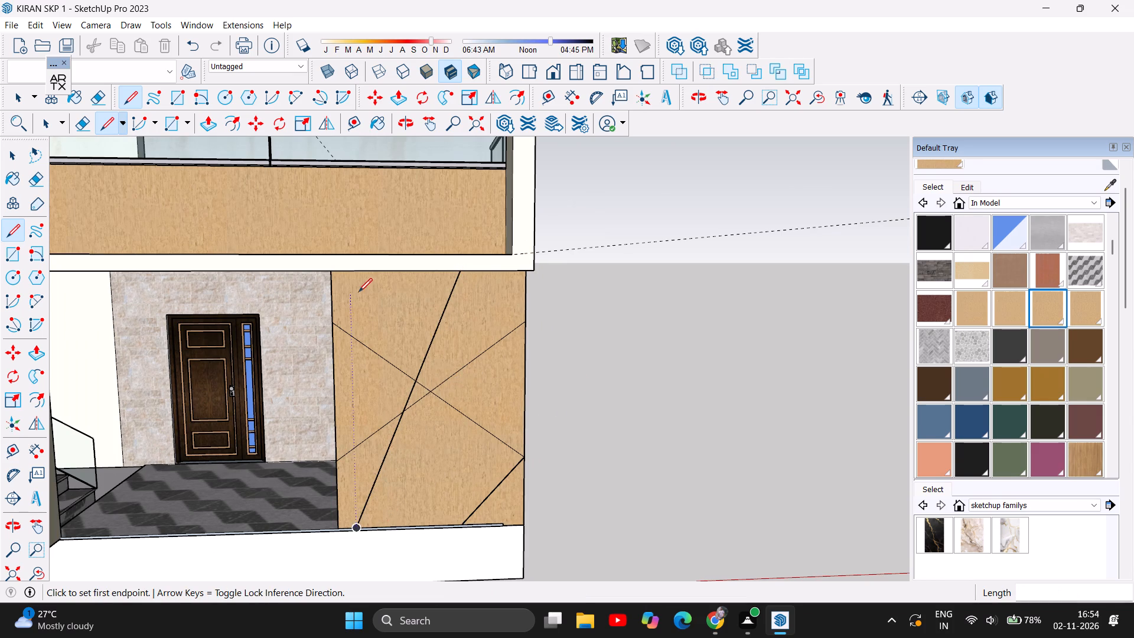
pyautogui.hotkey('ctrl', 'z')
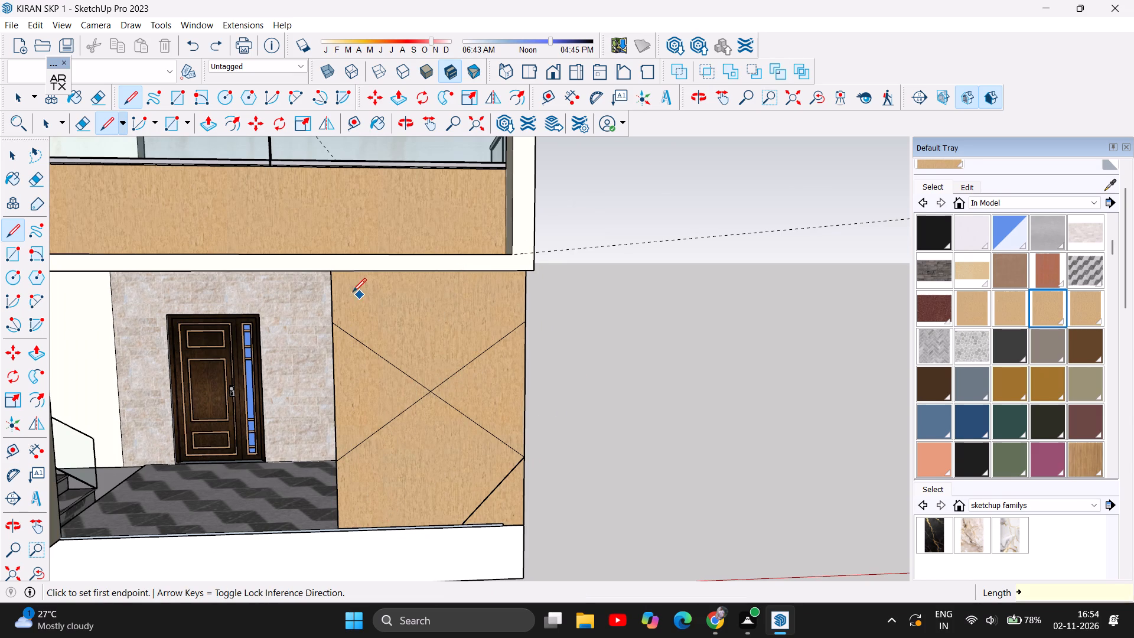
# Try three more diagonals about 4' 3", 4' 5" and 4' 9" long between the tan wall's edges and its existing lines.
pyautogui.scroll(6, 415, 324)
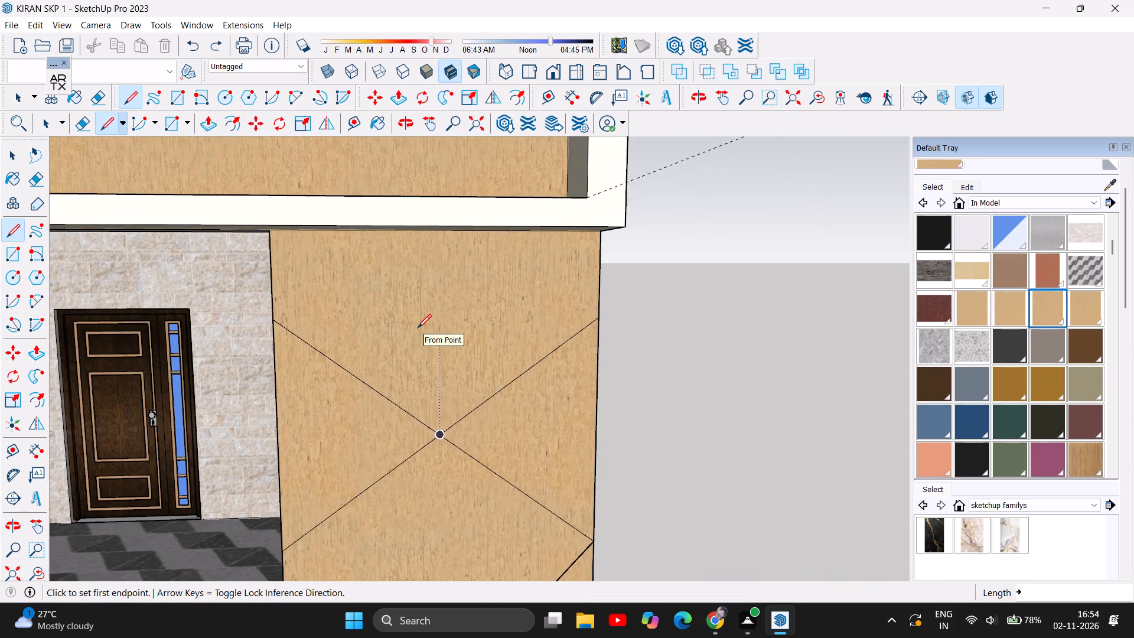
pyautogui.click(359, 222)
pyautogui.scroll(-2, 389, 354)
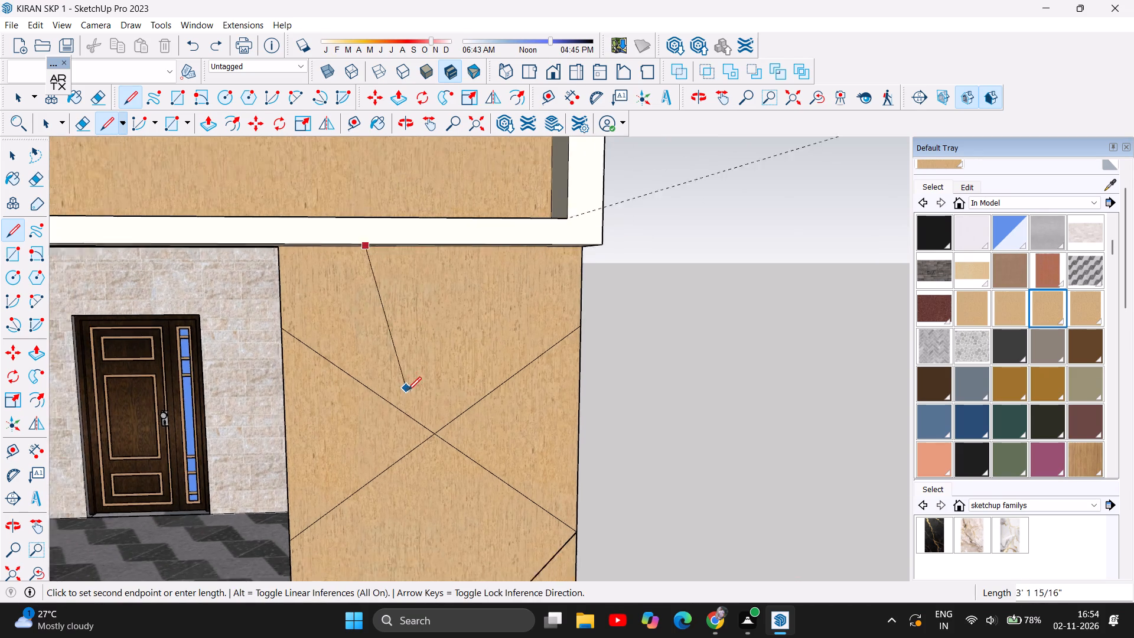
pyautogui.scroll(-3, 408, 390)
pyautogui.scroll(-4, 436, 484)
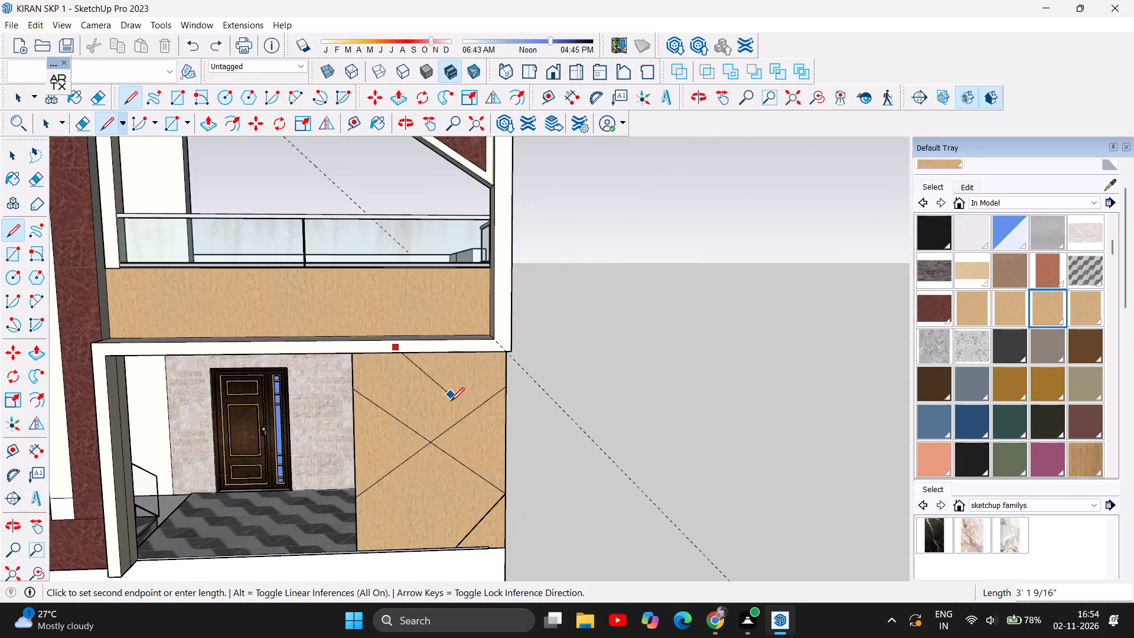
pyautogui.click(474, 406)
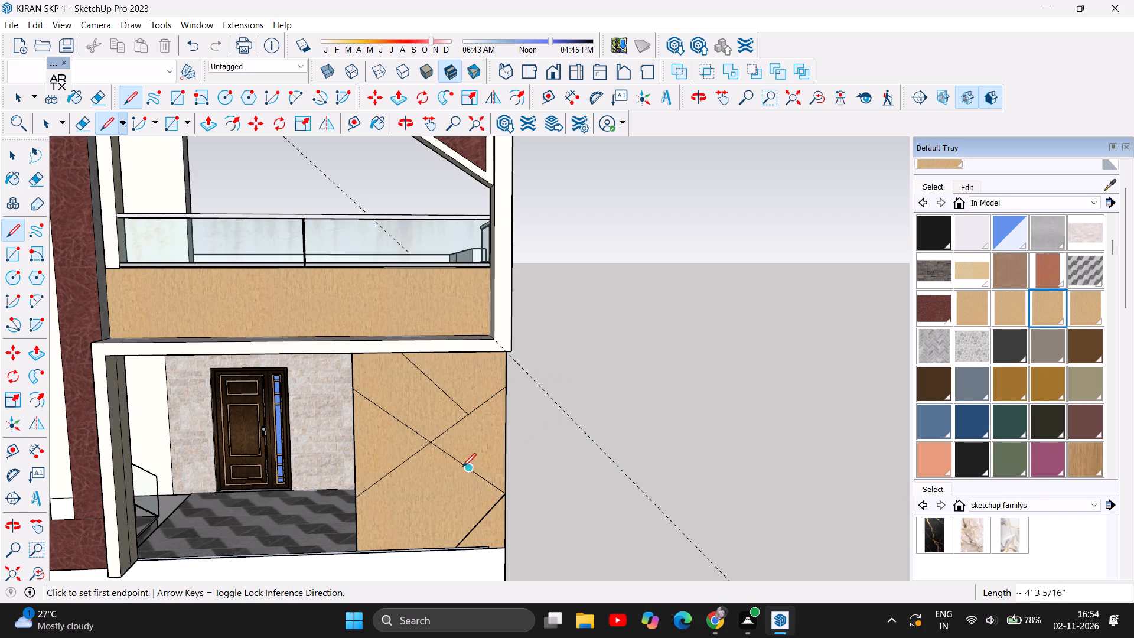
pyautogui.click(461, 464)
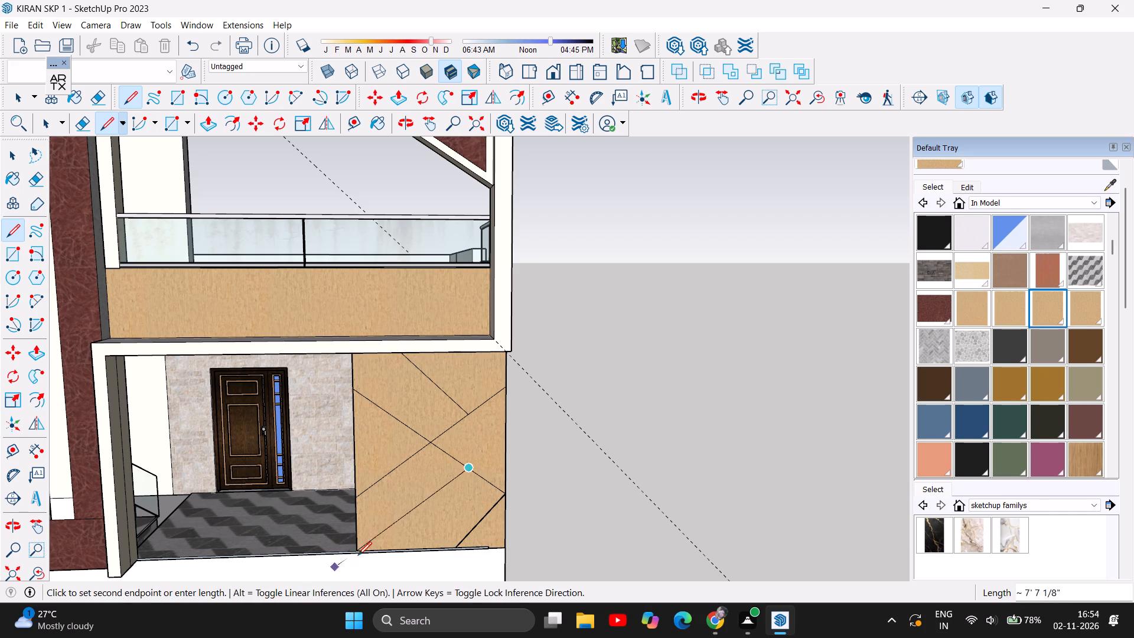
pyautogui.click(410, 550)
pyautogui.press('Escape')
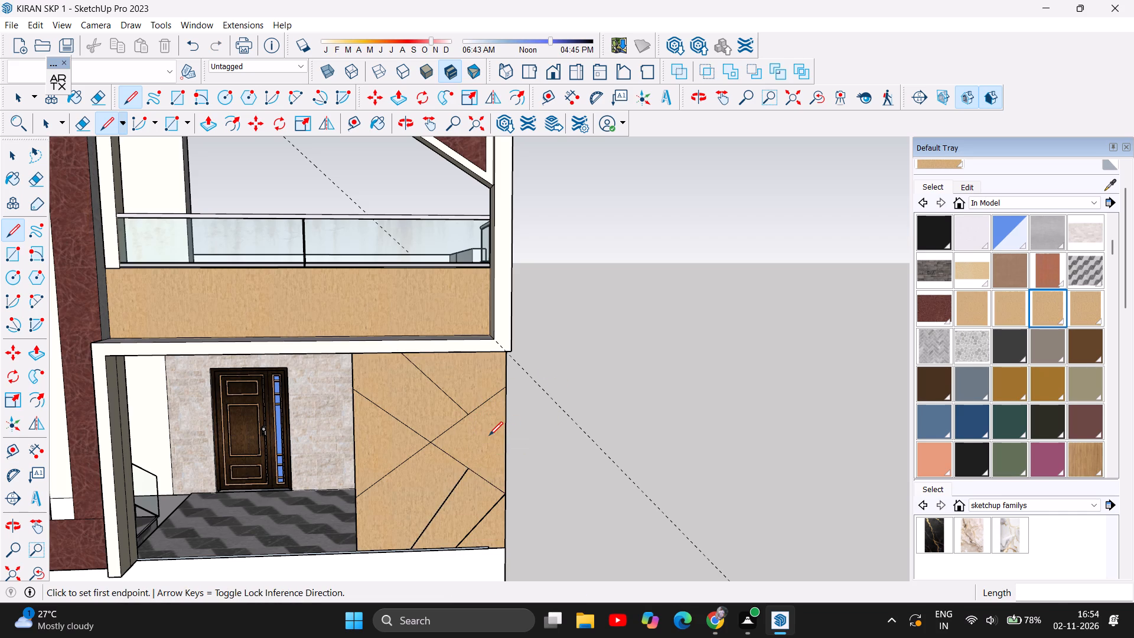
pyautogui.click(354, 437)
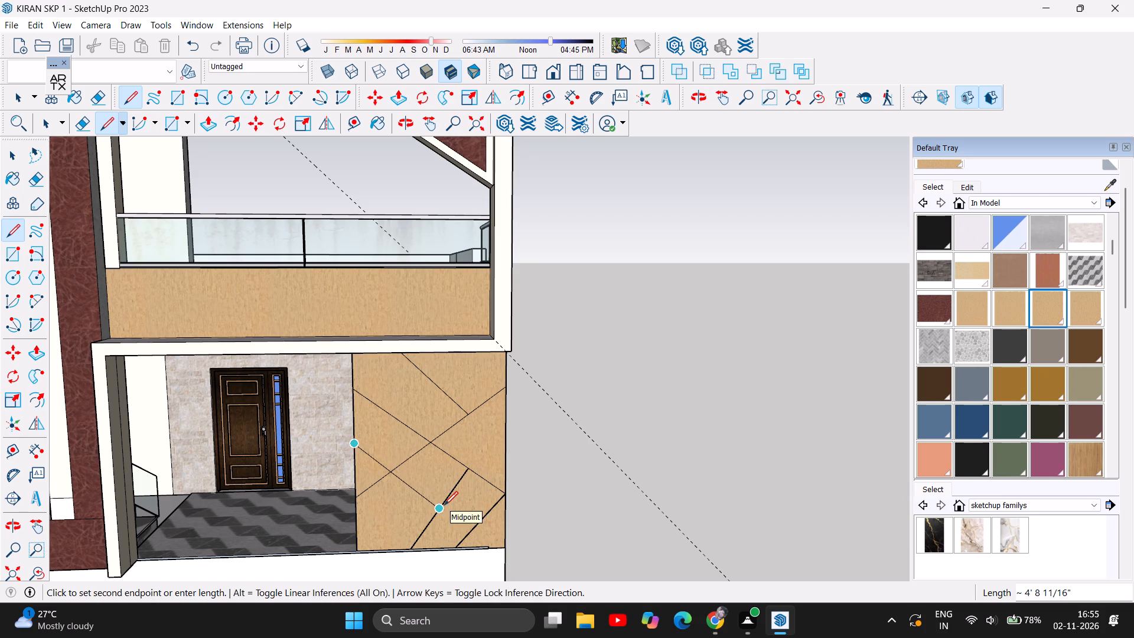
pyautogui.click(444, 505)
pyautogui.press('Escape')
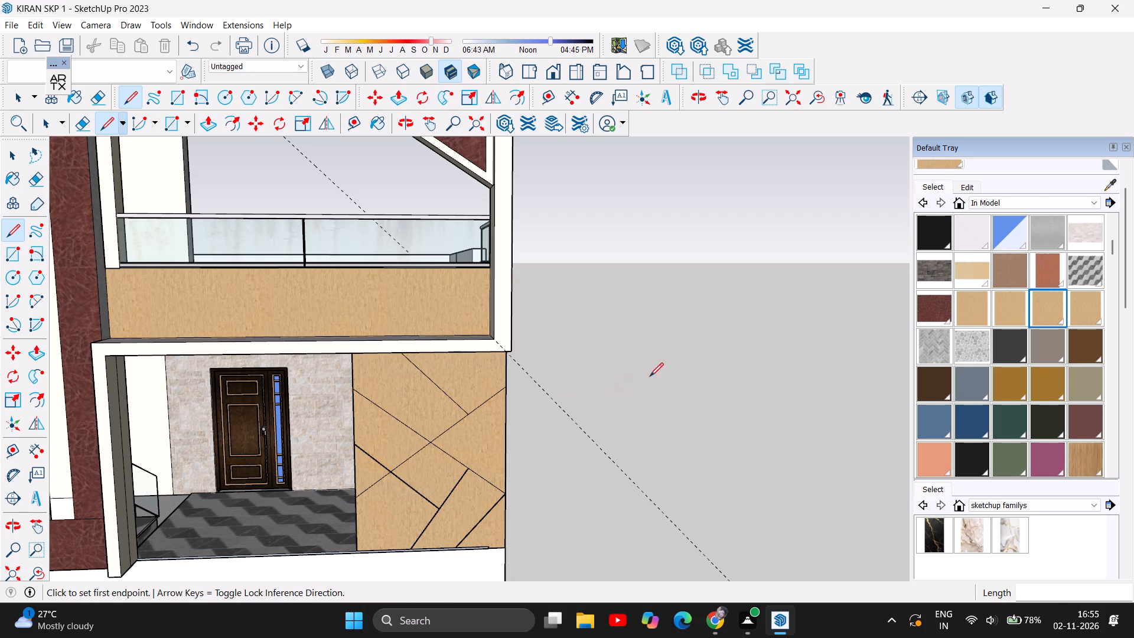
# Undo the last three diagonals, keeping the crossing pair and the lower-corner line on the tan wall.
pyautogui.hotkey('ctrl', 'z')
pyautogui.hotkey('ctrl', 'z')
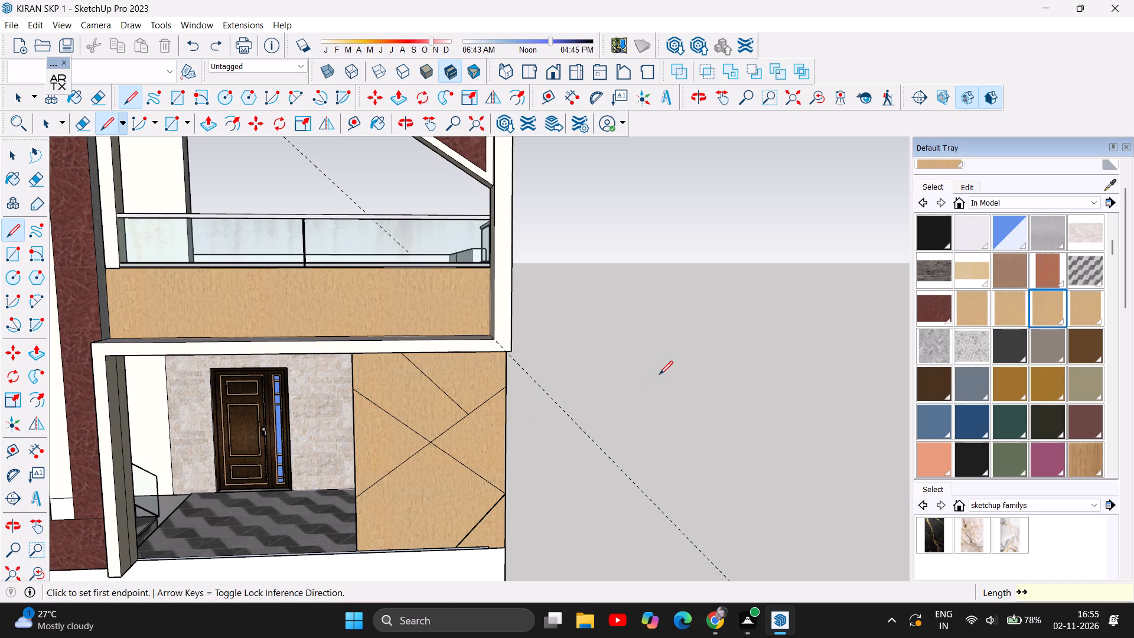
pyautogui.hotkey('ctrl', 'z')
# Undo the remaining diagonals on the tan wall beside the entrance, and the tan paint applied to that wall.
pyautogui.hotkey('ctrl', 'z')
pyautogui.hotkey('ctrl', 'z')
pyautogui.hotkey('ctrl', 'z')
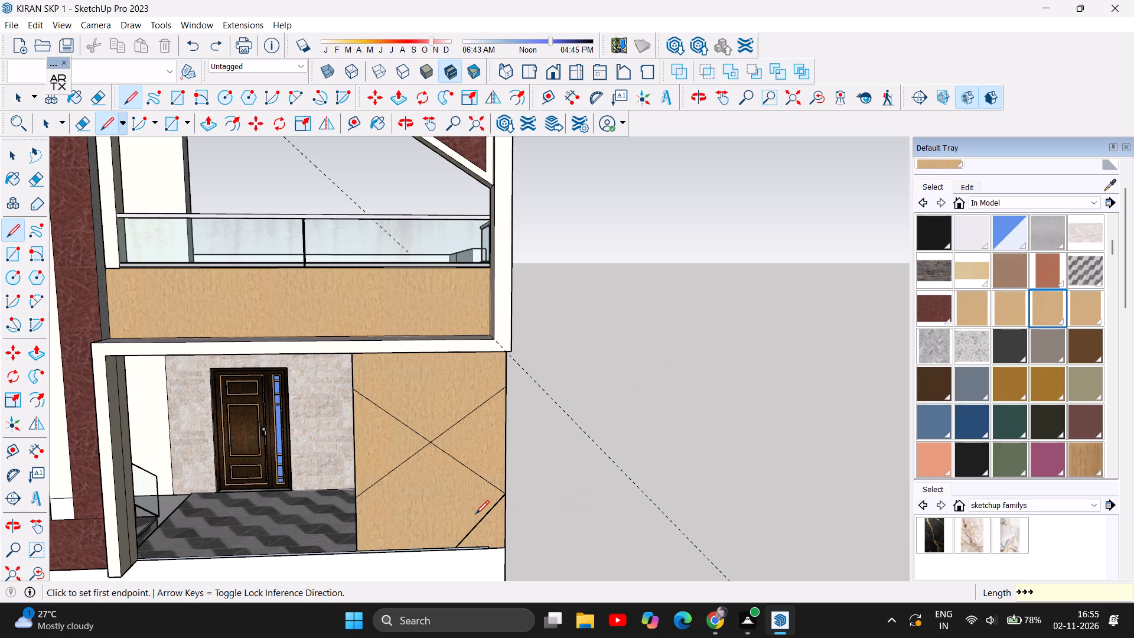
pyautogui.hotkey('ctrl', 'z')
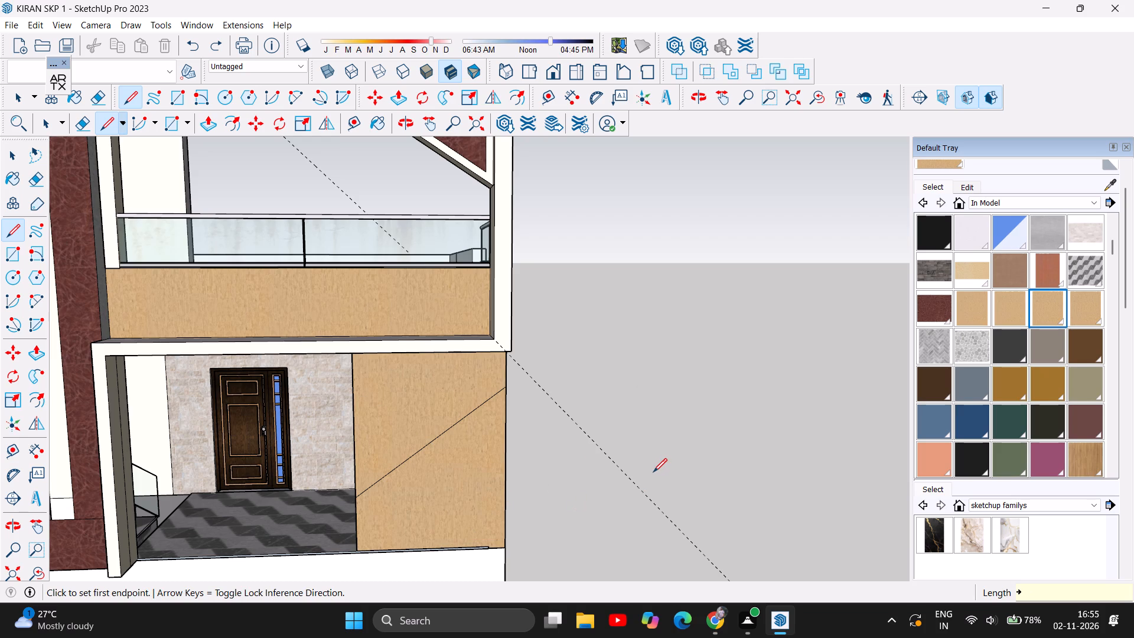
pyautogui.hotkey('ctrl', 'z')
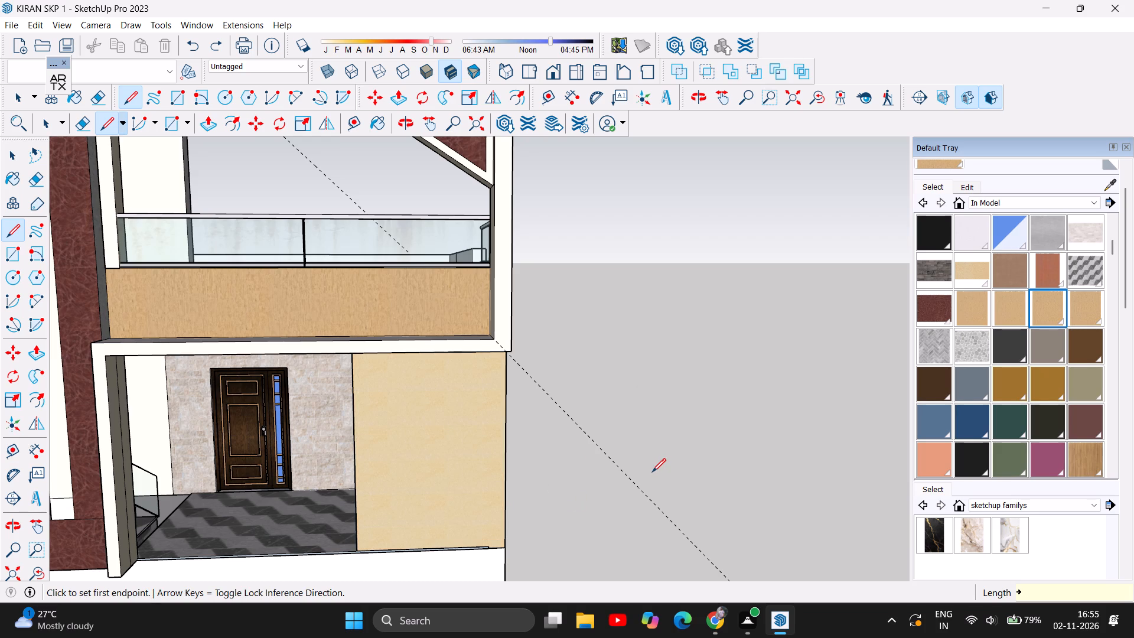
# Paint the wall beside the entrance and the band below the balcony railing with the tan wood-grain material.
pyautogui.scroll(-4, 649, 468)
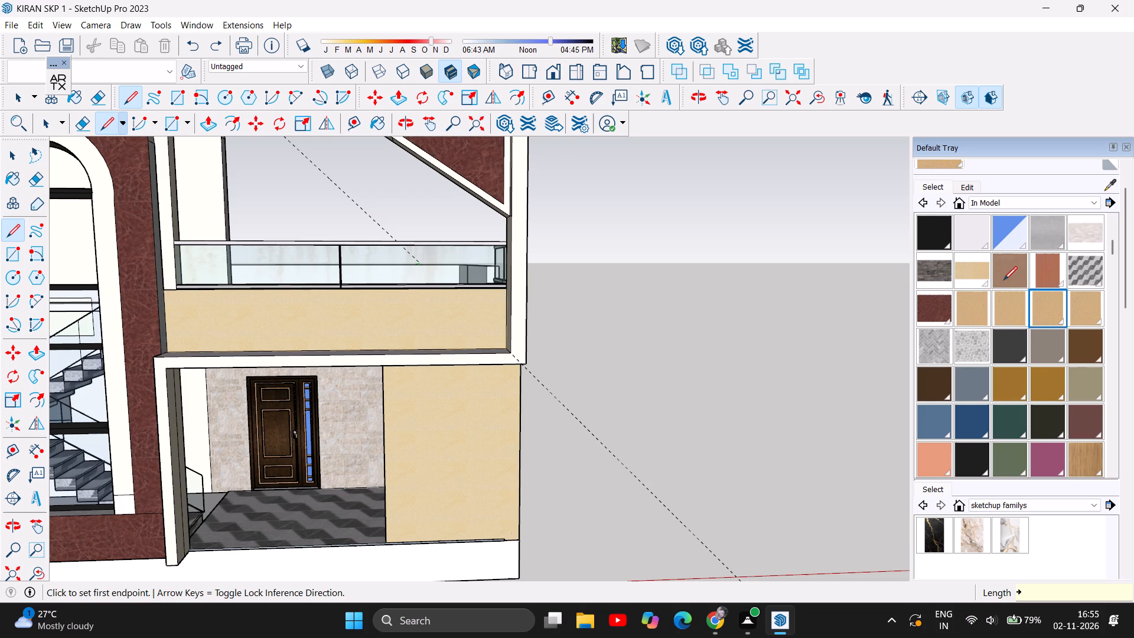
pyautogui.click(1041, 311)
pyautogui.click(483, 456)
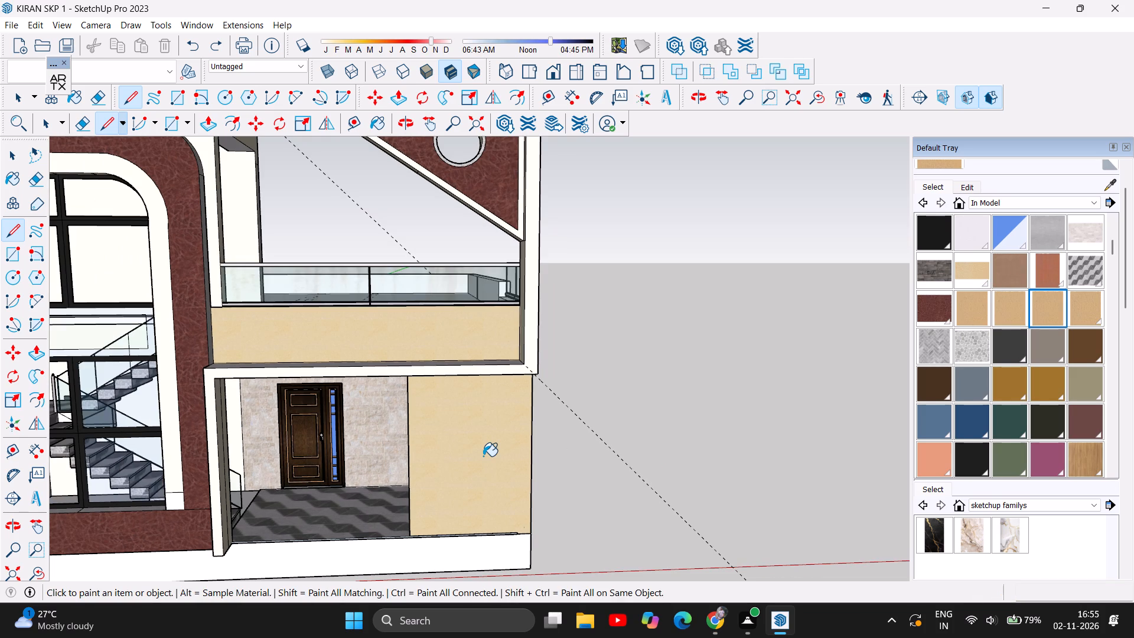
pyautogui.click(419, 339)
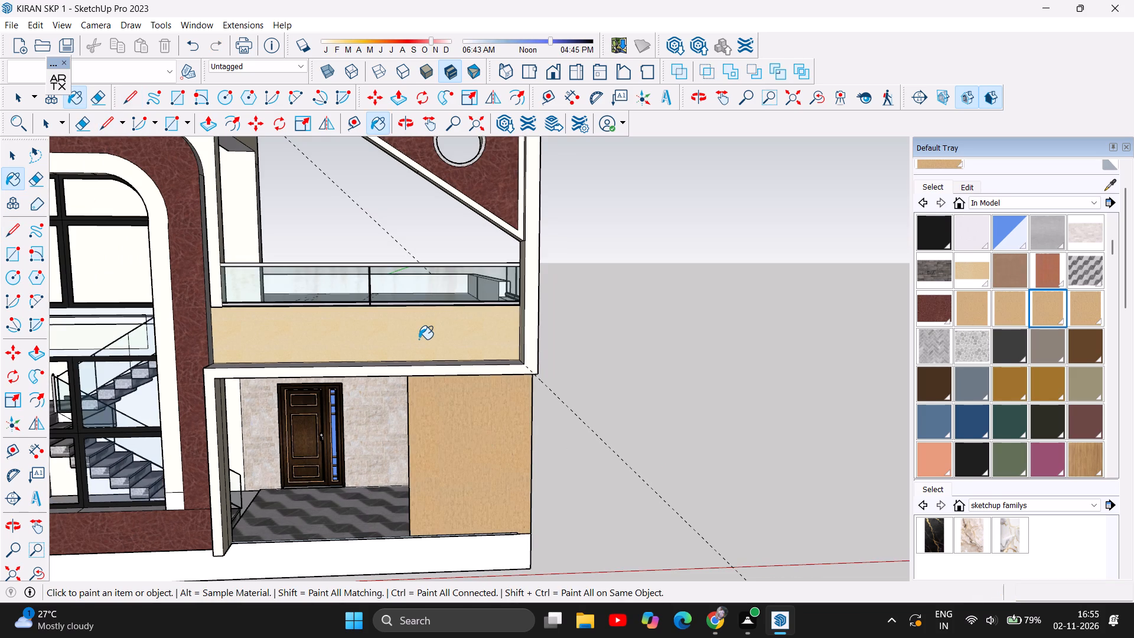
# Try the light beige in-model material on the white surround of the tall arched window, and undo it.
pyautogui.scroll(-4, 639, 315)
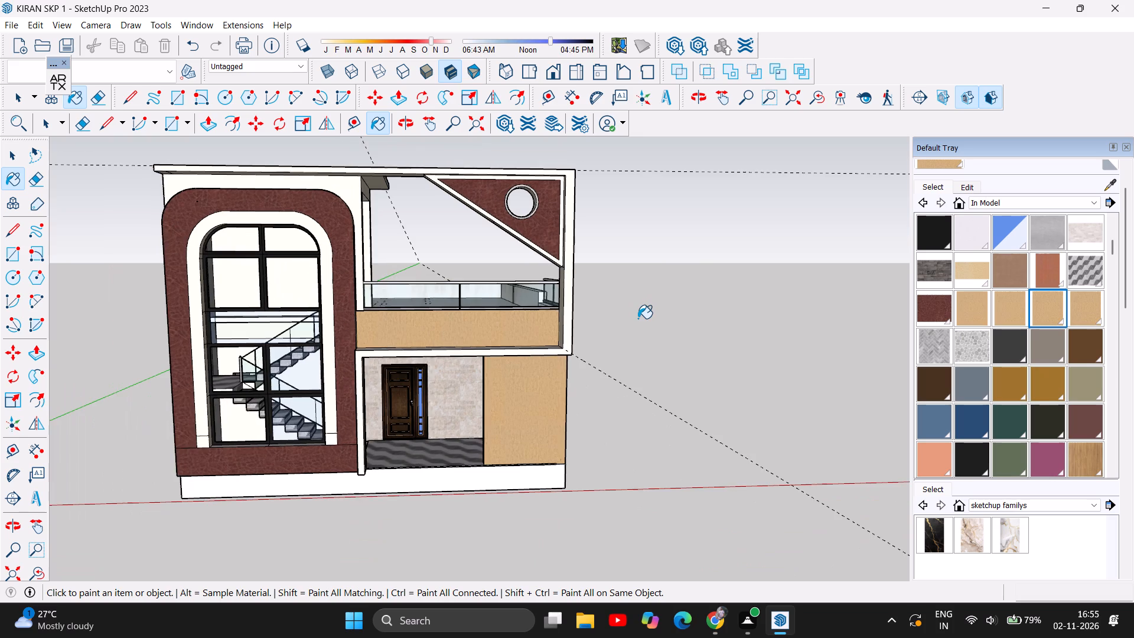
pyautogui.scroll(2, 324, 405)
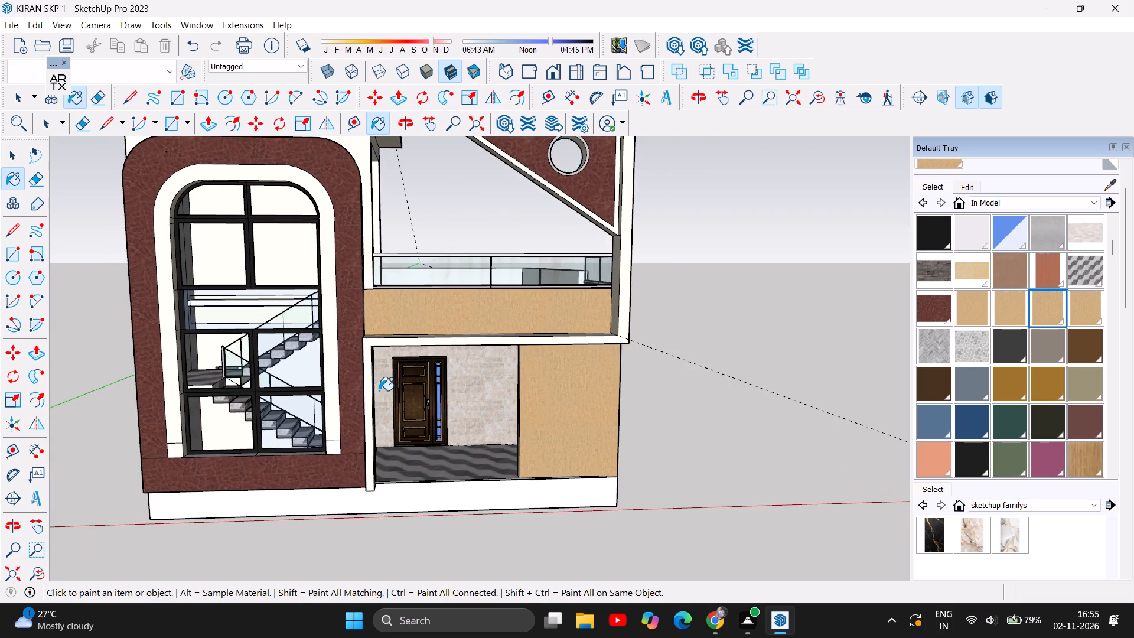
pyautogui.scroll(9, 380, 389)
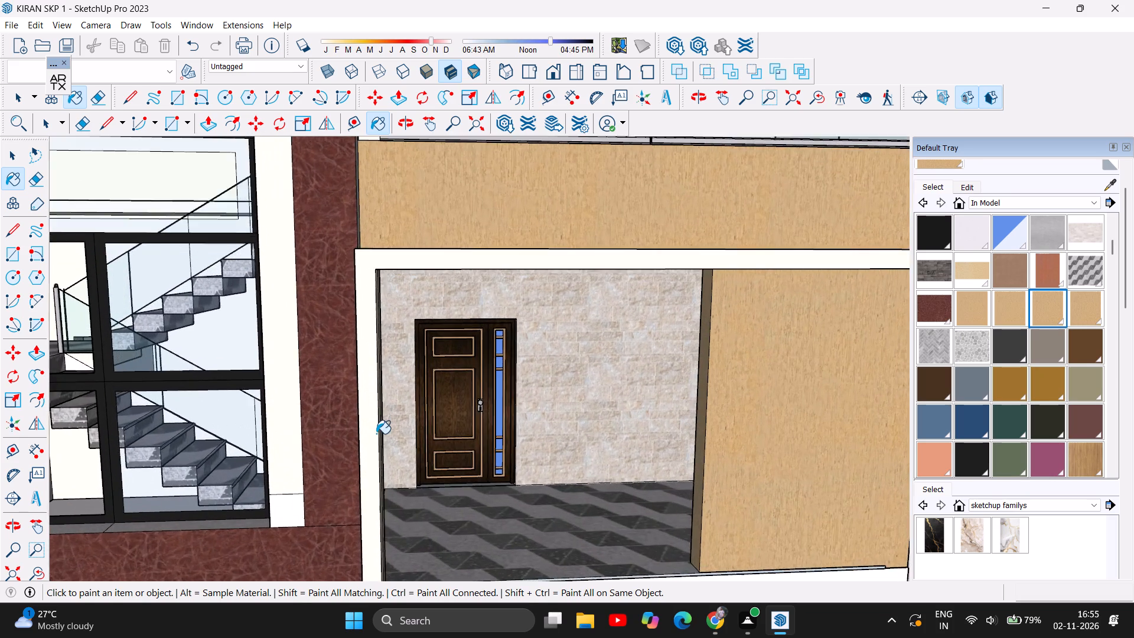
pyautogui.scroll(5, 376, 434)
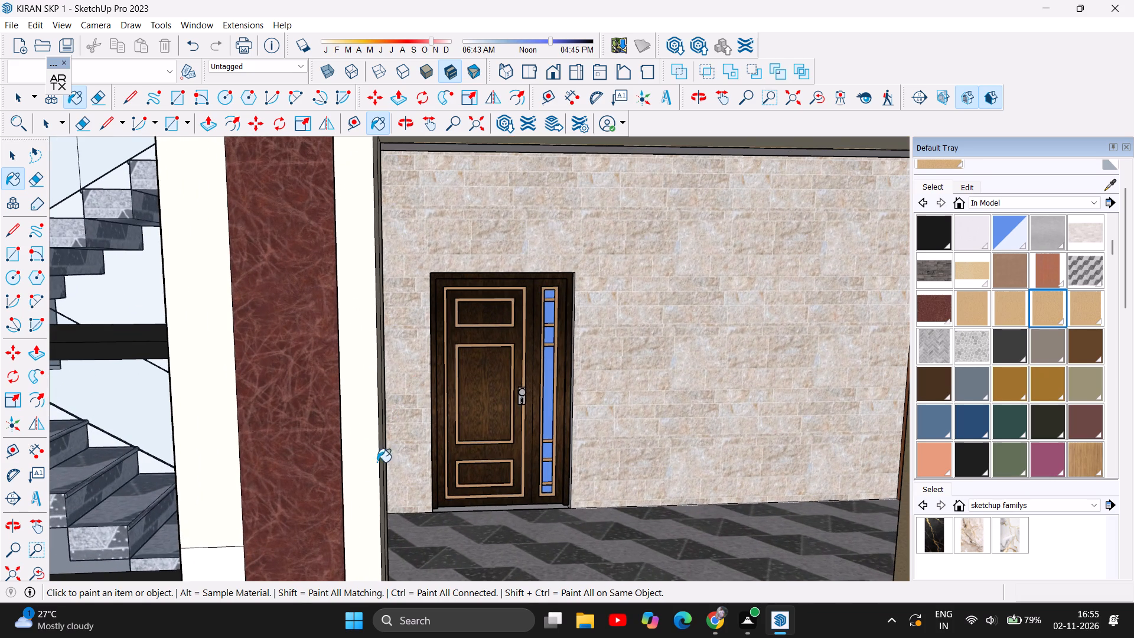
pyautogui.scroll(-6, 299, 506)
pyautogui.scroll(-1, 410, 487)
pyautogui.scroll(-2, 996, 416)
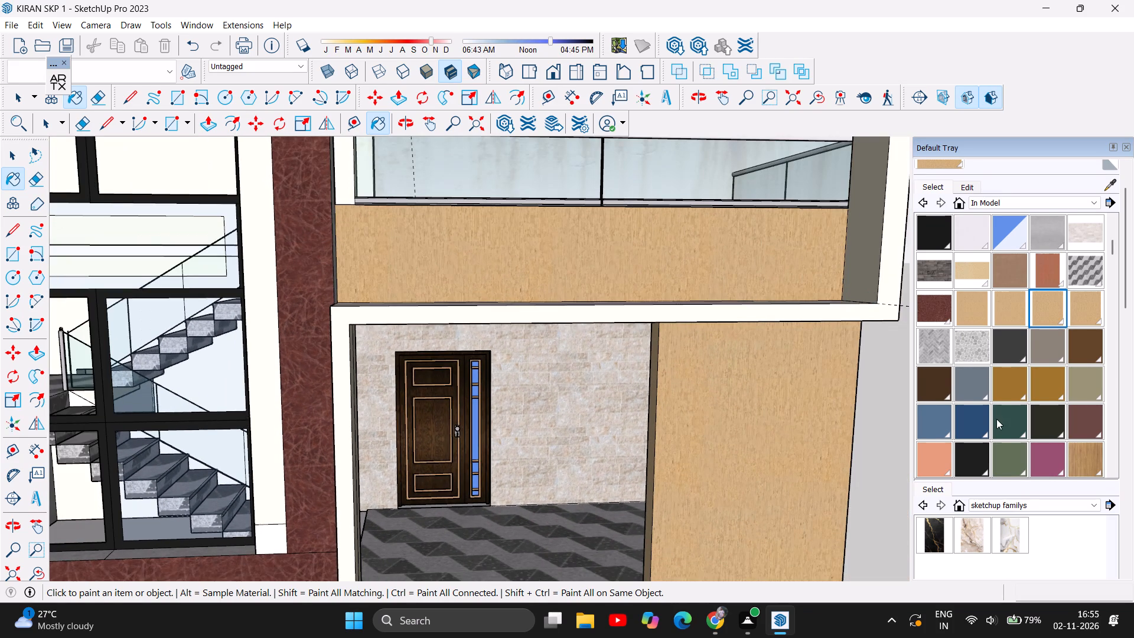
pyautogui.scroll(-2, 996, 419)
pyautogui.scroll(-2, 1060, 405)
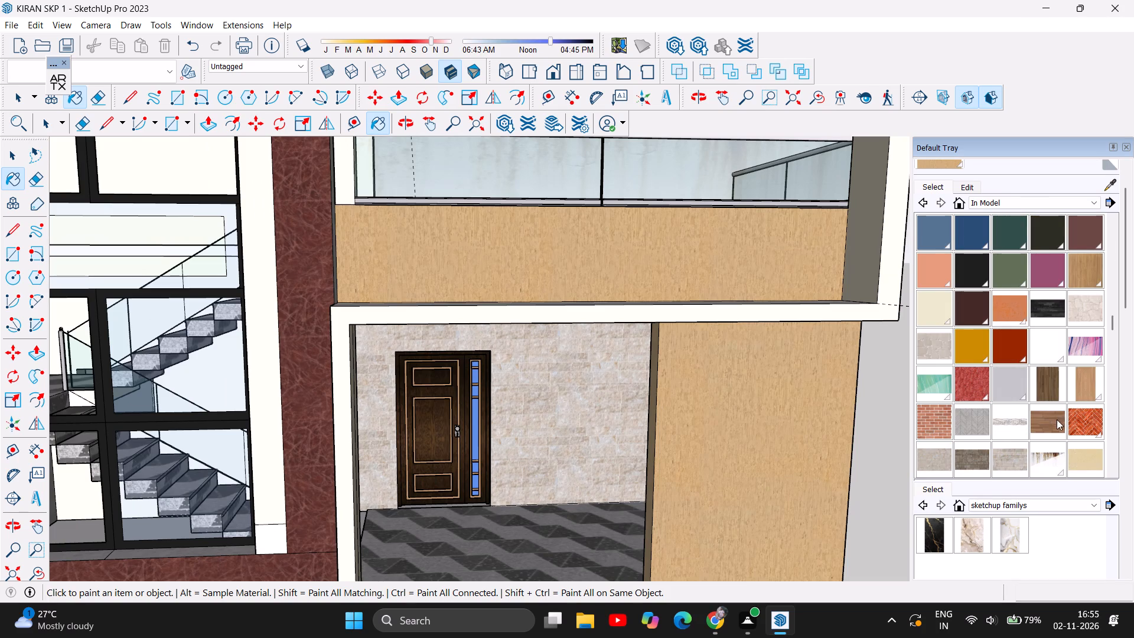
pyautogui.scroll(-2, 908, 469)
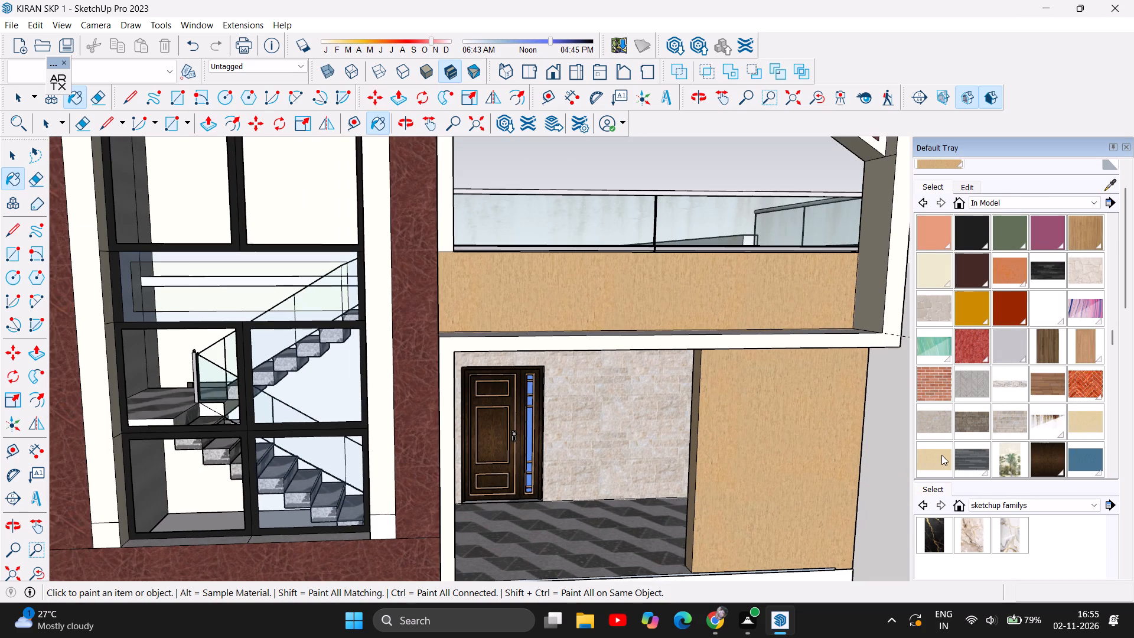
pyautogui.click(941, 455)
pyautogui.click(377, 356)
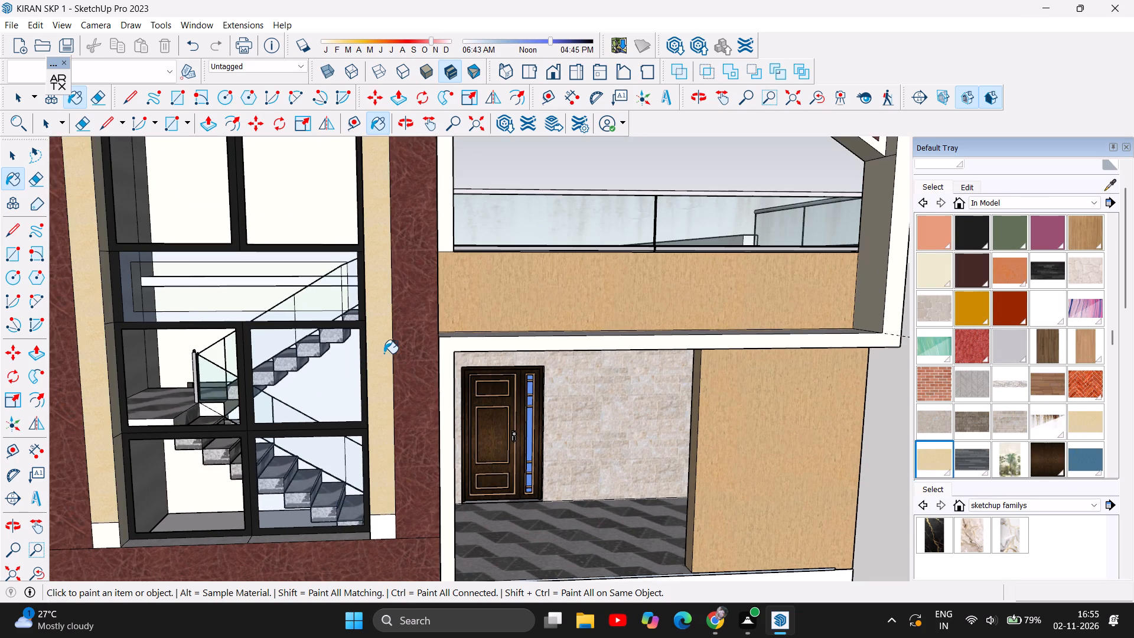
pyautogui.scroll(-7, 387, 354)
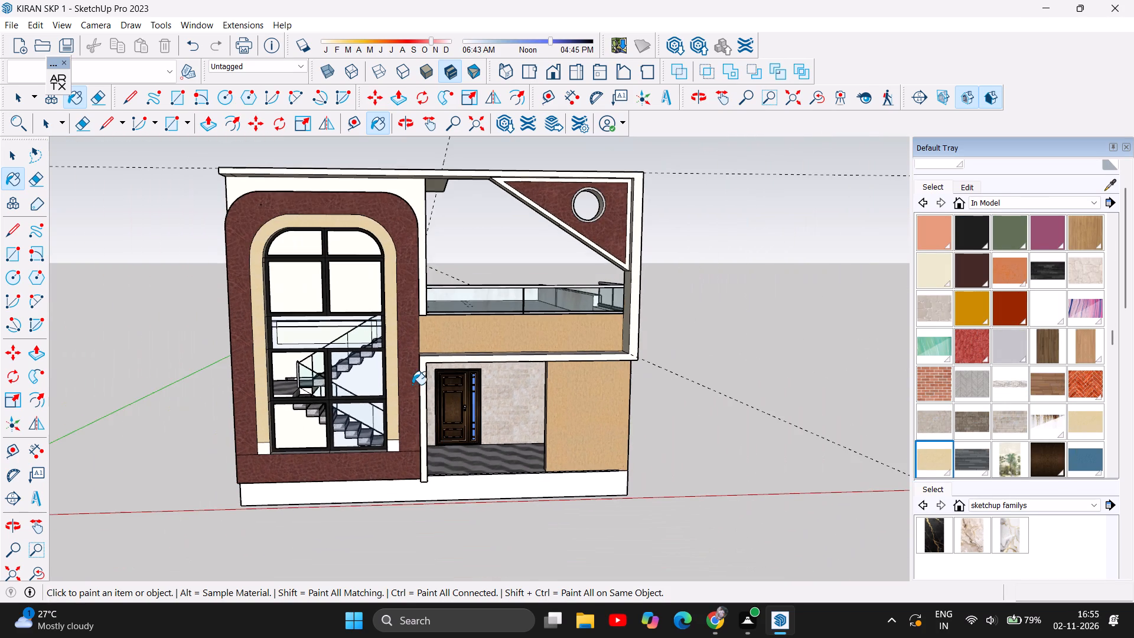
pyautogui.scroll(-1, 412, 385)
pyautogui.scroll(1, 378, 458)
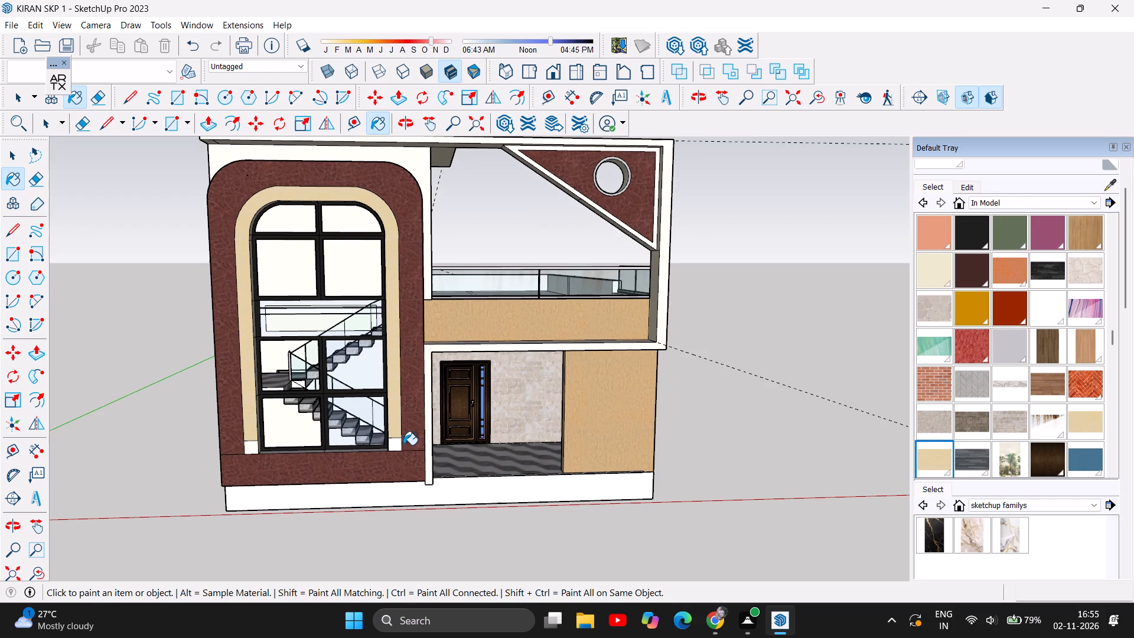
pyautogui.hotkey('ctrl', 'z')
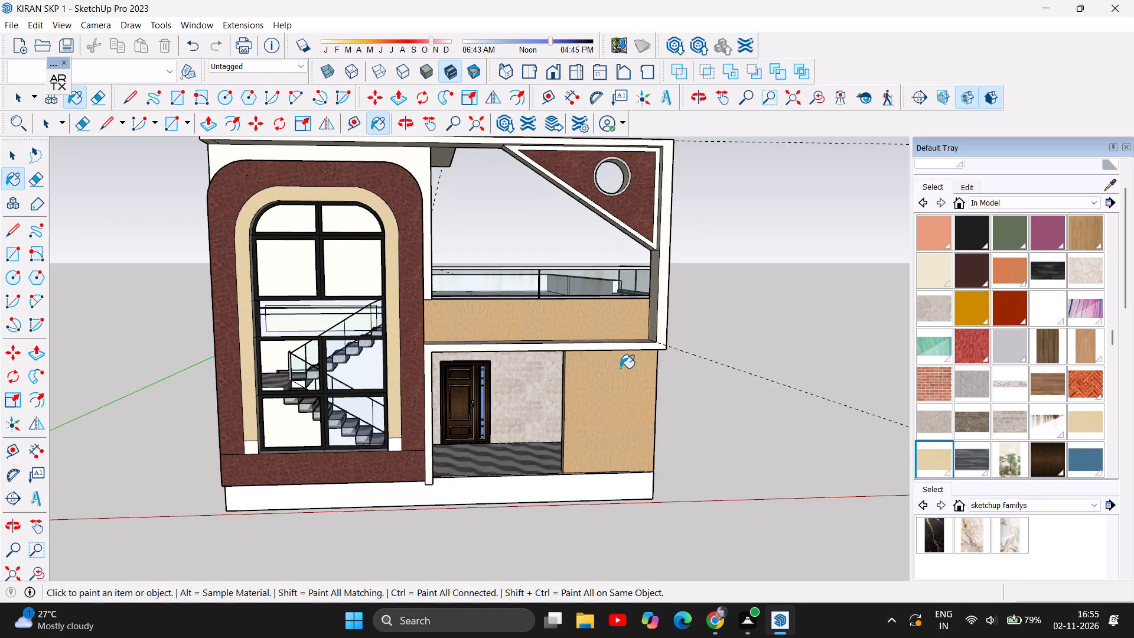
# Examine the house front, balcony and entrance from several angles and distances.
pyautogui.scroll(-2, 478, 488)
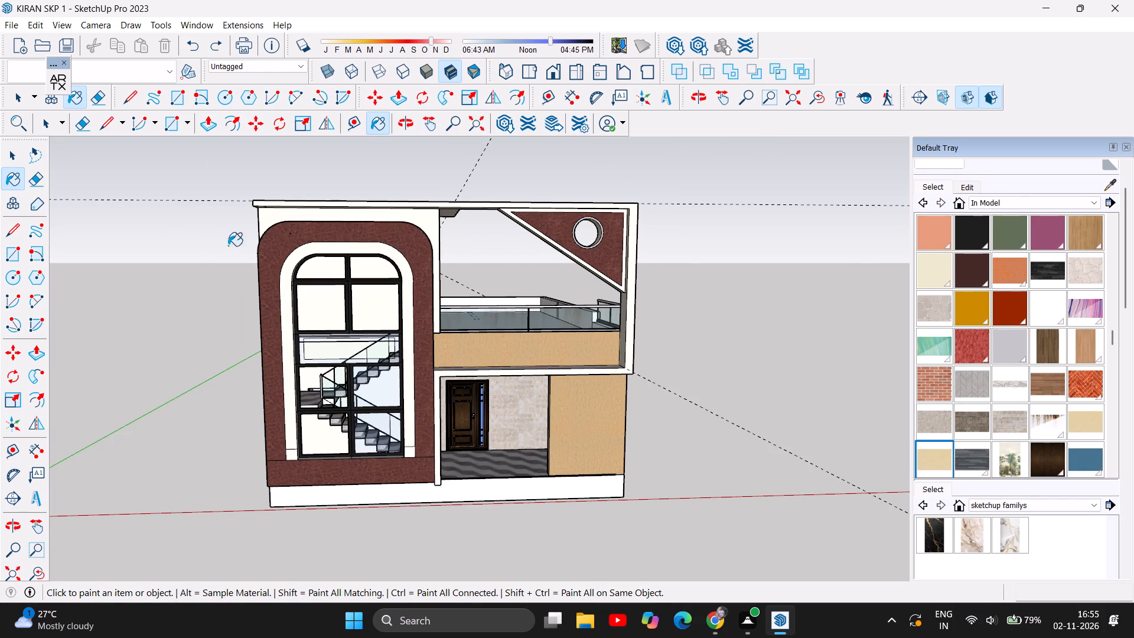
pyautogui.click(412, 130)
pyautogui.moveTo(164, 321); pyautogui.dragTo(377, 294)
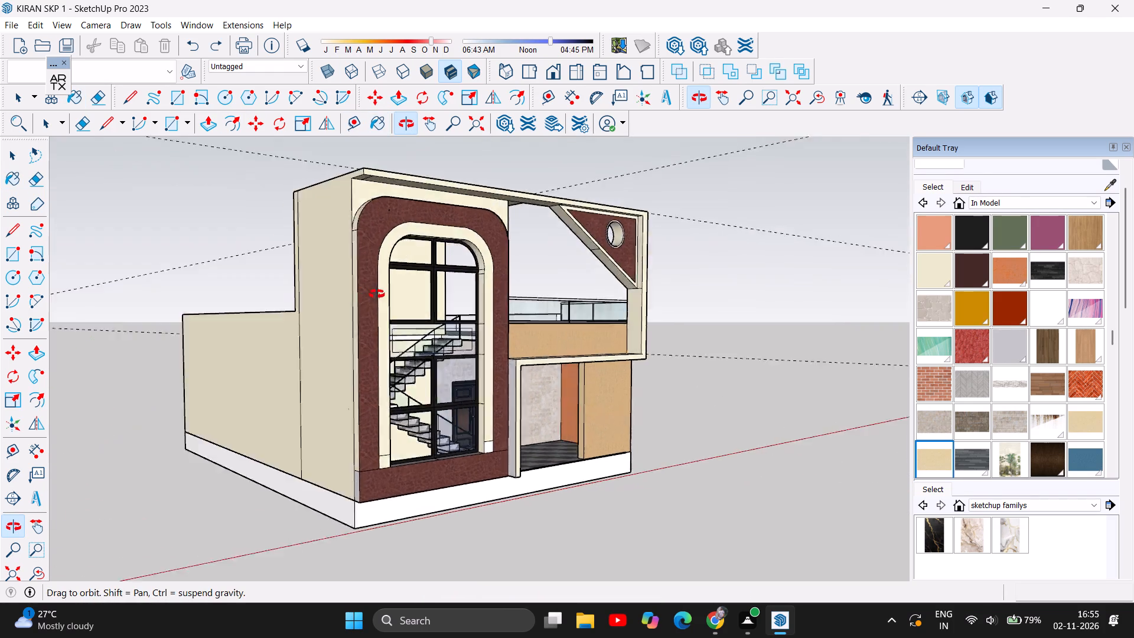
pyautogui.moveTo(377, 294); pyautogui.dragTo(141, 290)
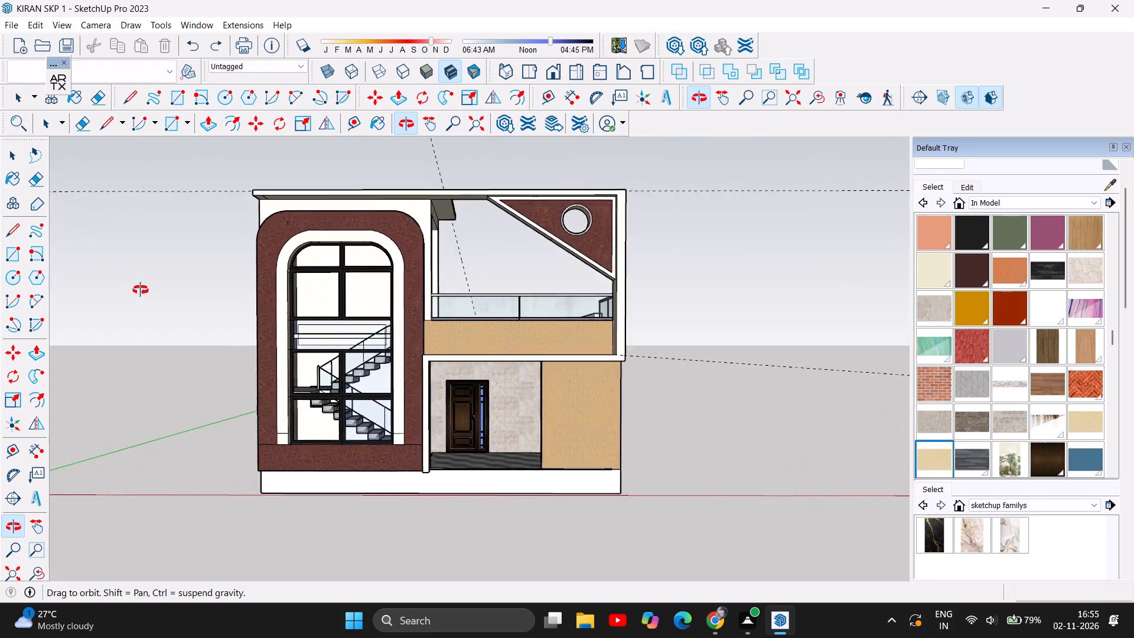
pyautogui.moveTo(141, 290); pyautogui.dragTo(154, 304)
pyautogui.click(154, 304)
pyautogui.scroll(2, 406, 428)
pyautogui.scroll(-2, 349, 440)
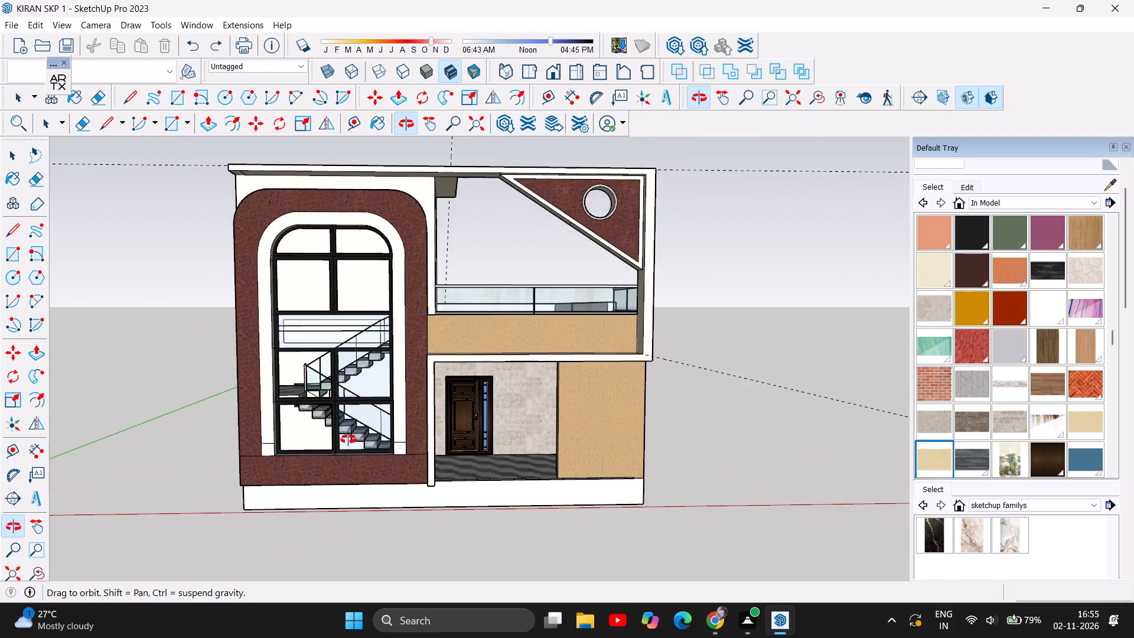
pyautogui.scroll(-1, 348, 440)
pyautogui.scroll(3, 513, 454)
pyautogui.scroll(5, 496, 399)
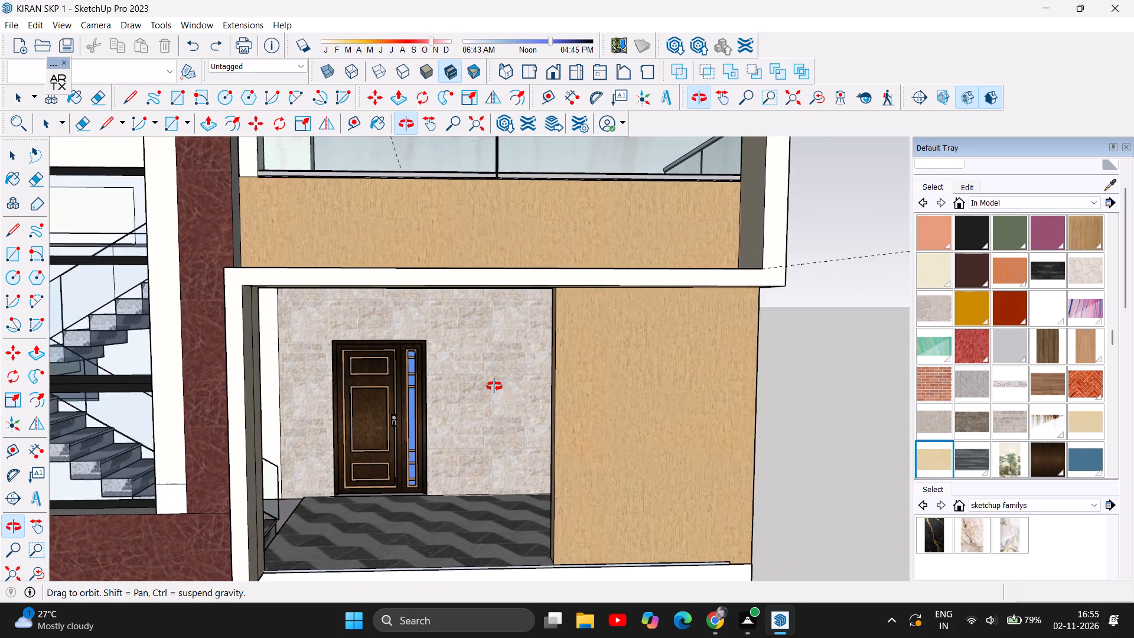
pyautogui.scroll(5, 457, 343)
pyautogui.scroll(-1, 457, 343)
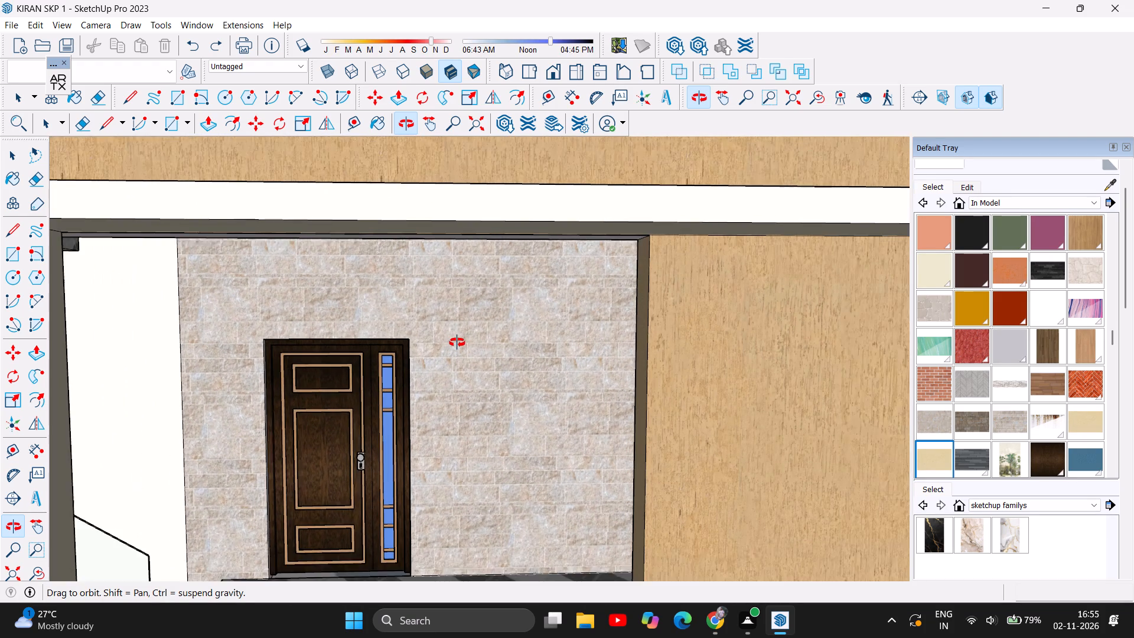
pyautogui.scroll(-1, 457, 343)
pyautogui.scroll(-6, 504, 369)
pyautogui.moveTo(386, 397); pyautogui.dragTo(445, 386)
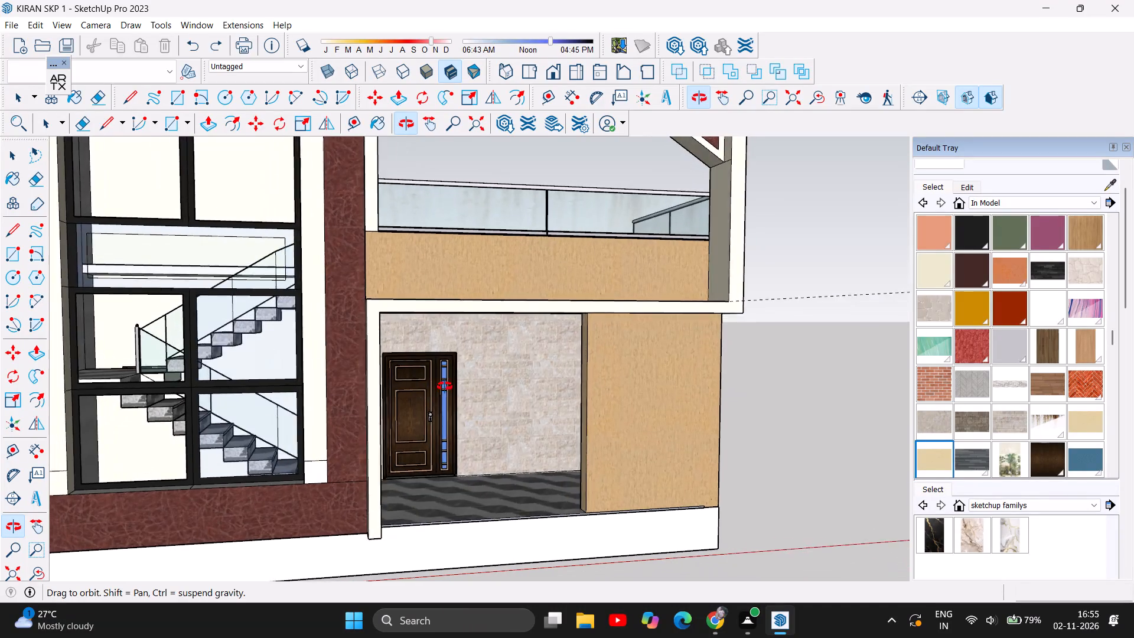
pyautogui.moveTo(445, 386); pyautogui.dragTo(254, 533)
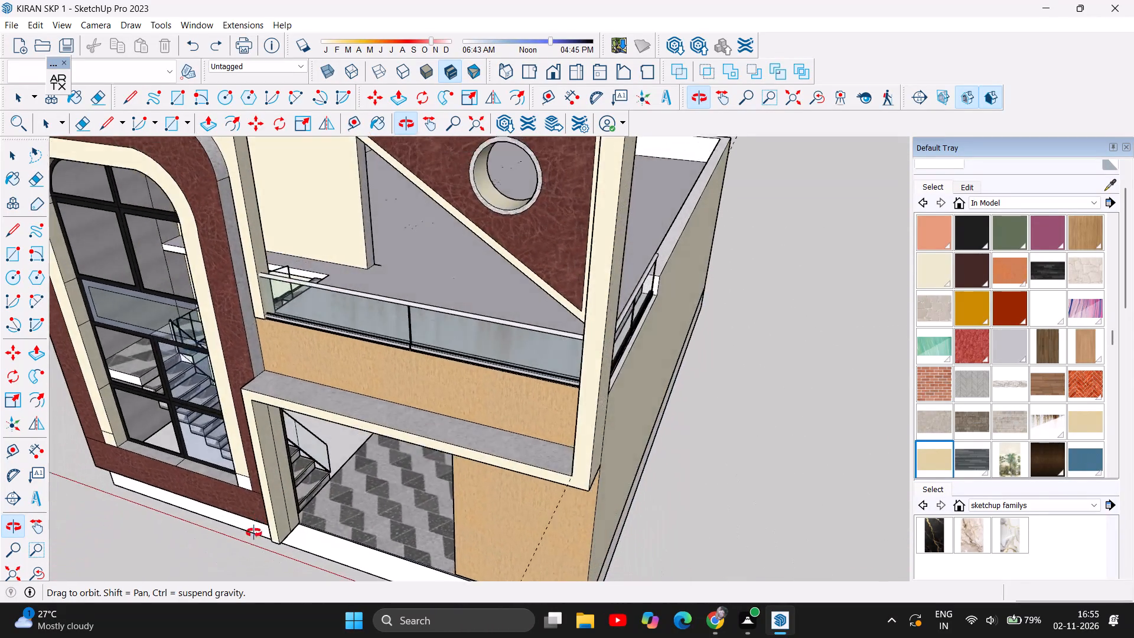
pyautogui.moveTo(254, 533); pyautogui.dragTo(418, 407)
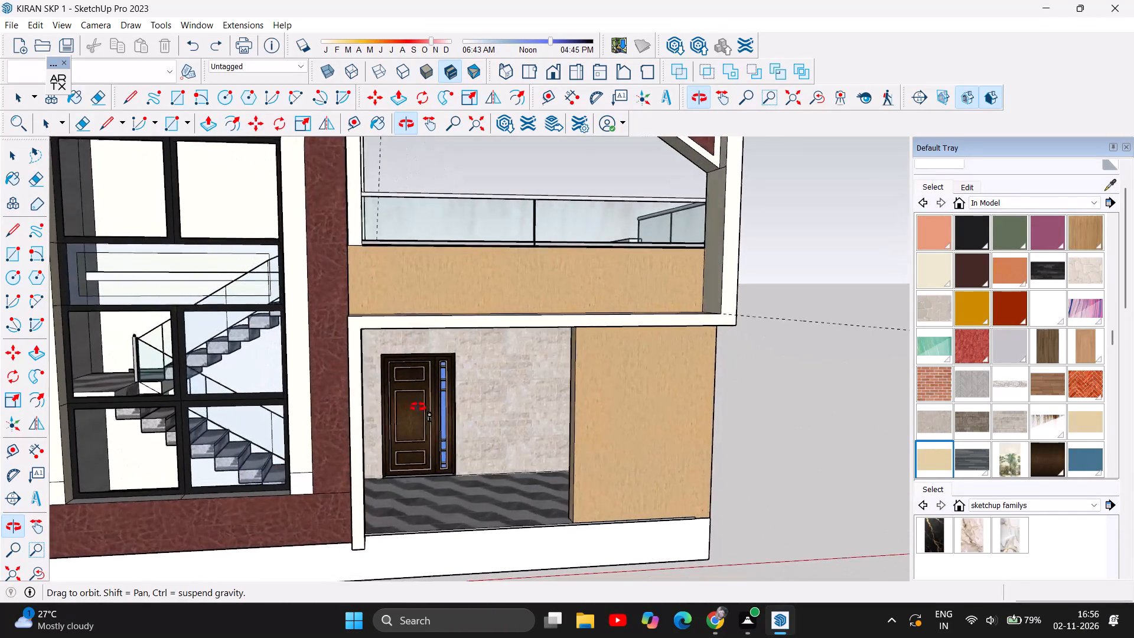
pyautogui.moveTo(418, 407); pyautogui.dragTo(432, 459)
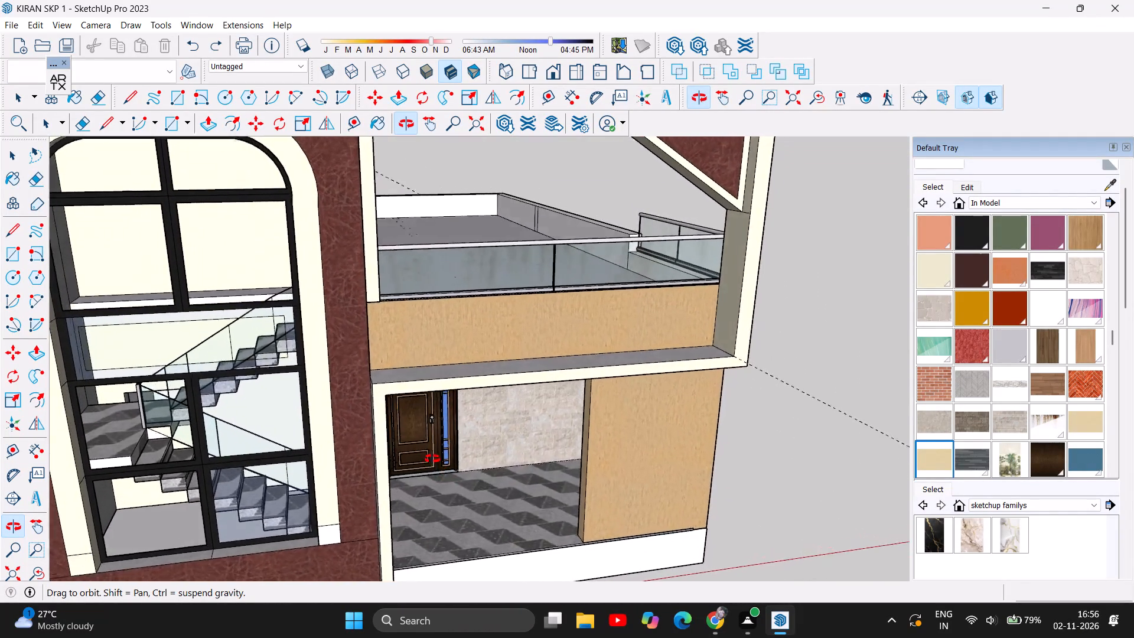
pyautogui.moveTo(432, 459); pyautogui.dragTo(389, 416)
pyautogui.scroll(-4, 389, 416)
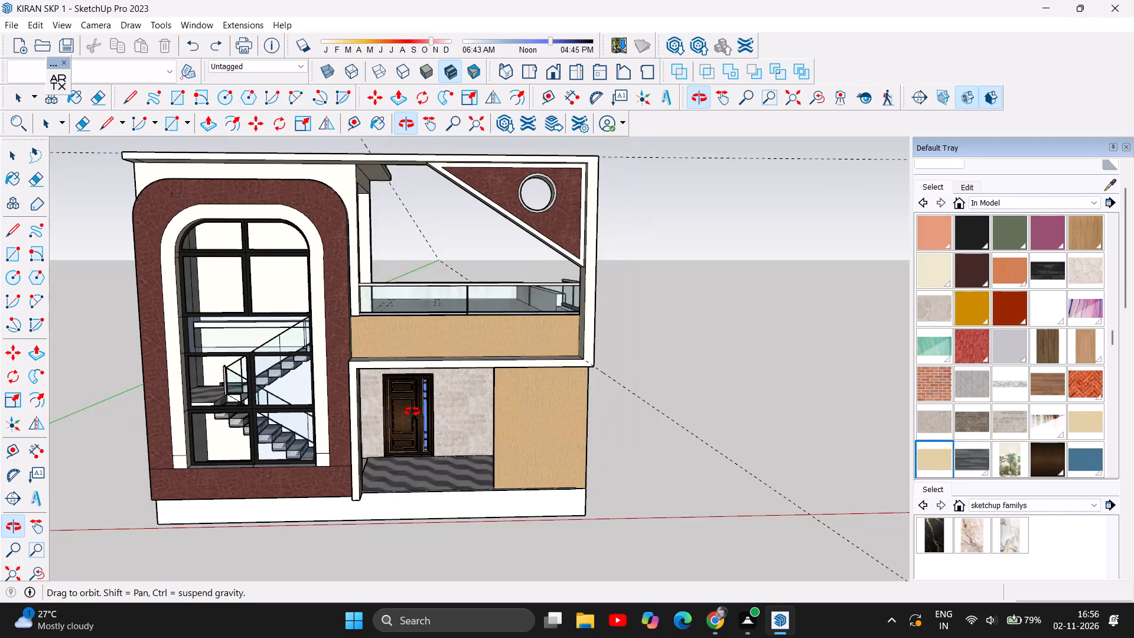
pyautogui.moveTo(412, 412); pyautogui.dragTo(414, 402)
pyautogui.scroll(-2, 414, 402)
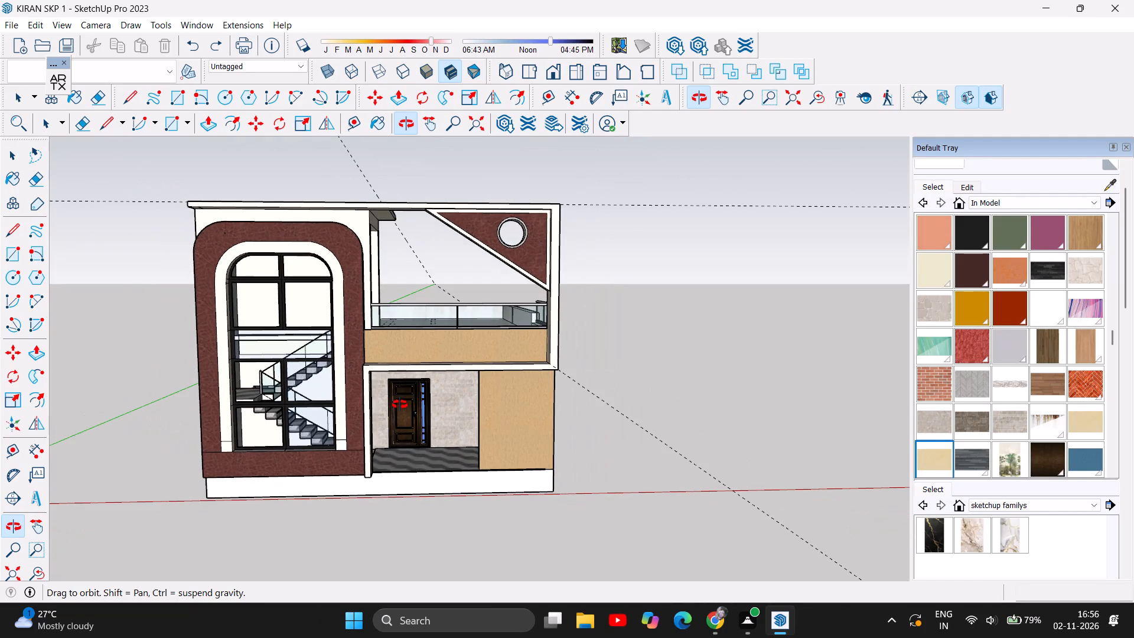
# Save the model.
pyautogui.hotkey('ctrl', 's')
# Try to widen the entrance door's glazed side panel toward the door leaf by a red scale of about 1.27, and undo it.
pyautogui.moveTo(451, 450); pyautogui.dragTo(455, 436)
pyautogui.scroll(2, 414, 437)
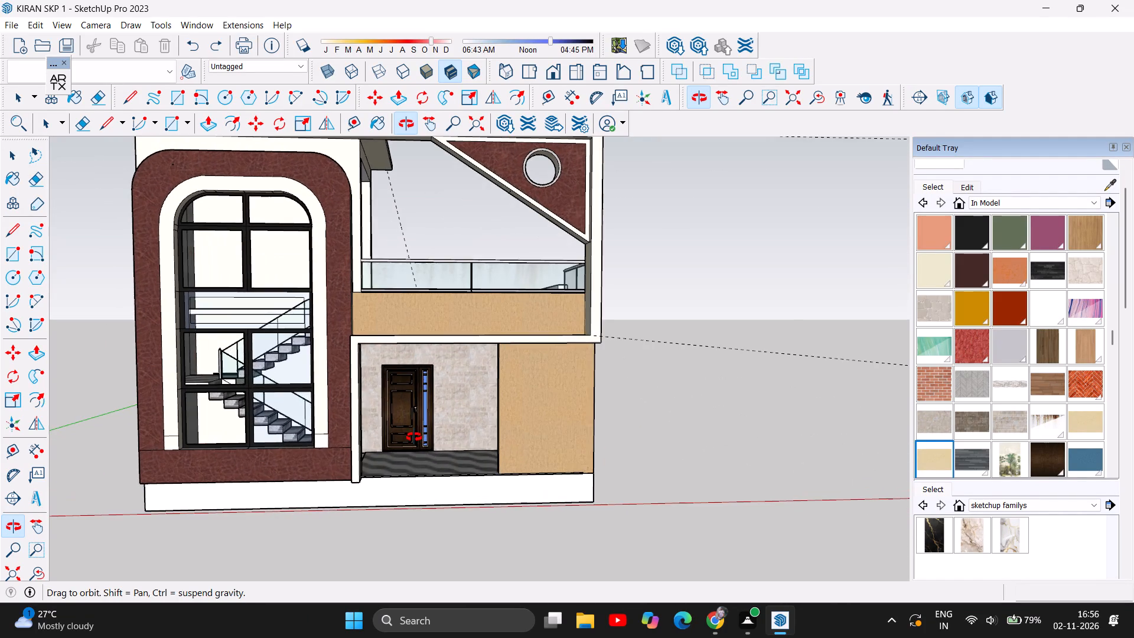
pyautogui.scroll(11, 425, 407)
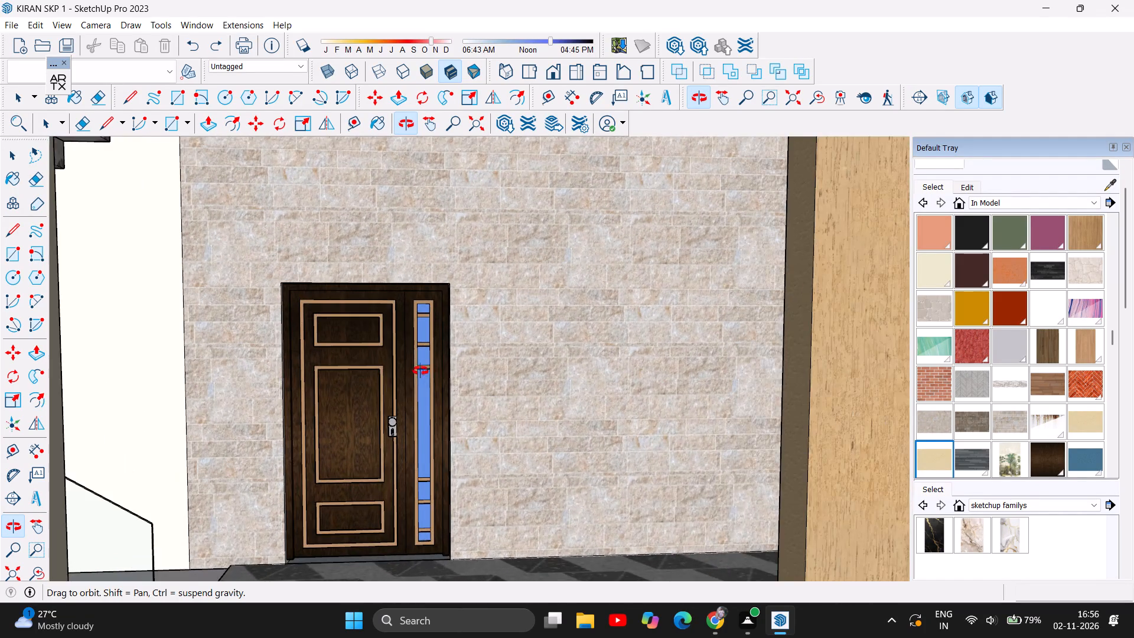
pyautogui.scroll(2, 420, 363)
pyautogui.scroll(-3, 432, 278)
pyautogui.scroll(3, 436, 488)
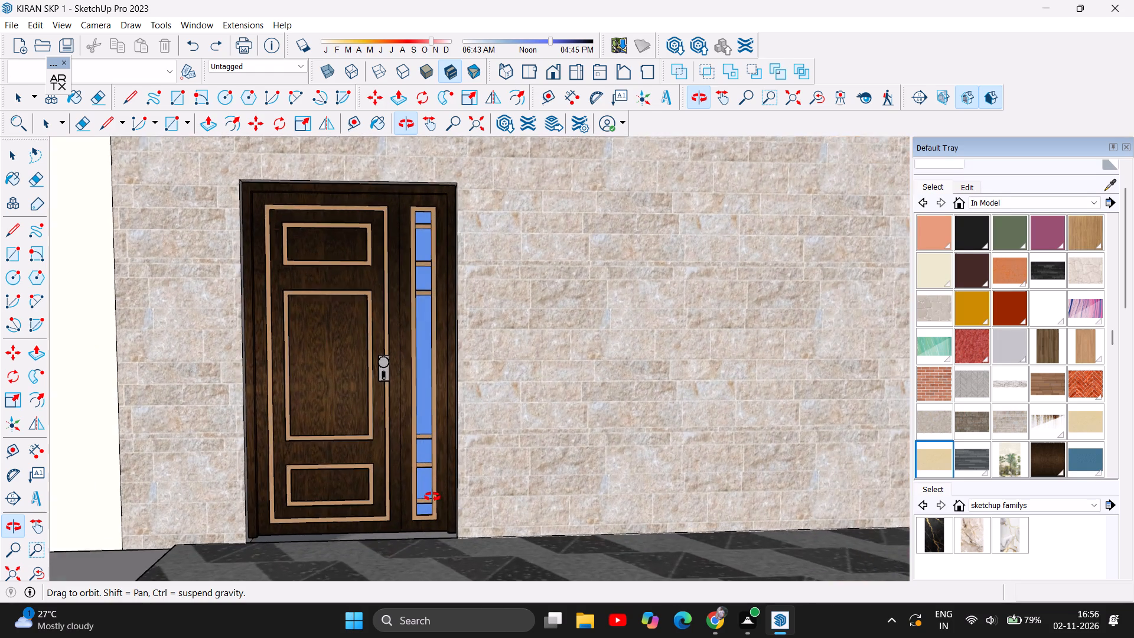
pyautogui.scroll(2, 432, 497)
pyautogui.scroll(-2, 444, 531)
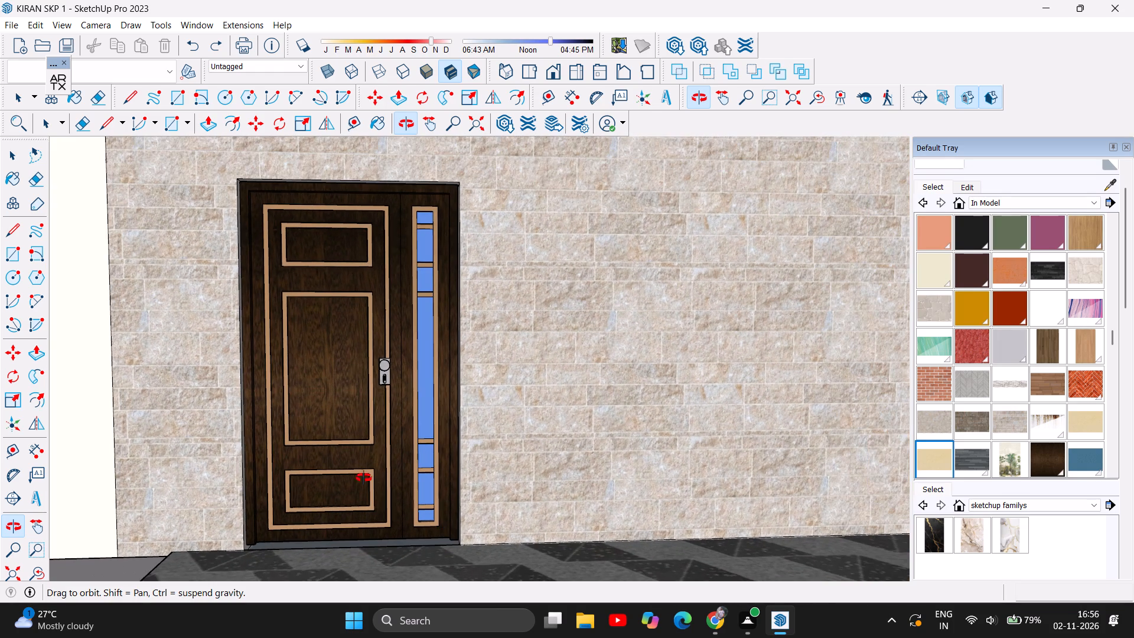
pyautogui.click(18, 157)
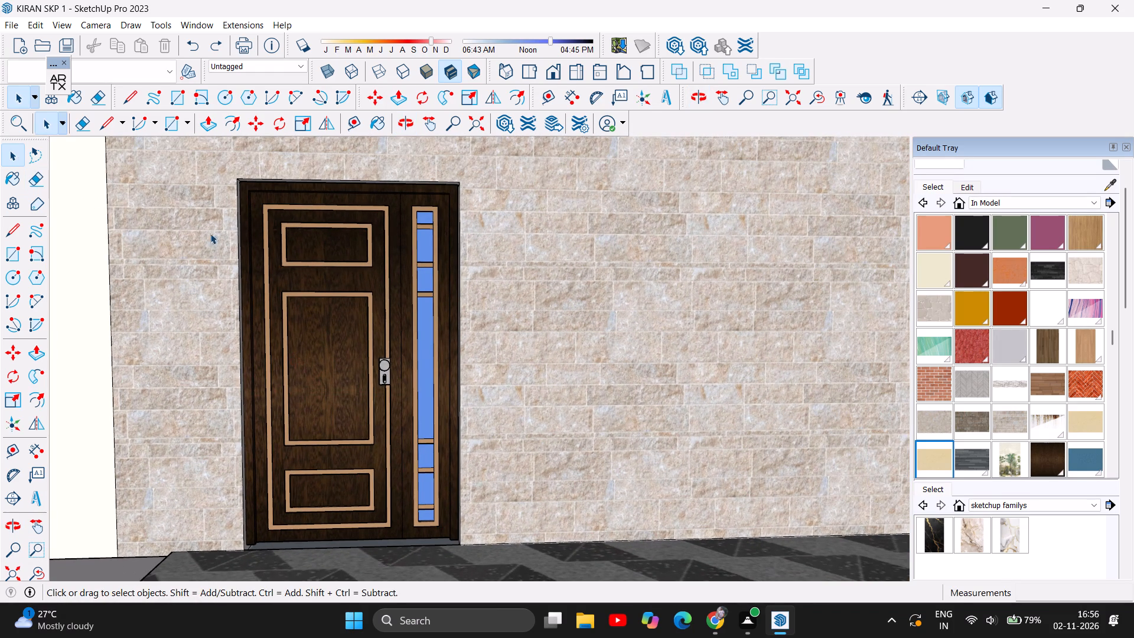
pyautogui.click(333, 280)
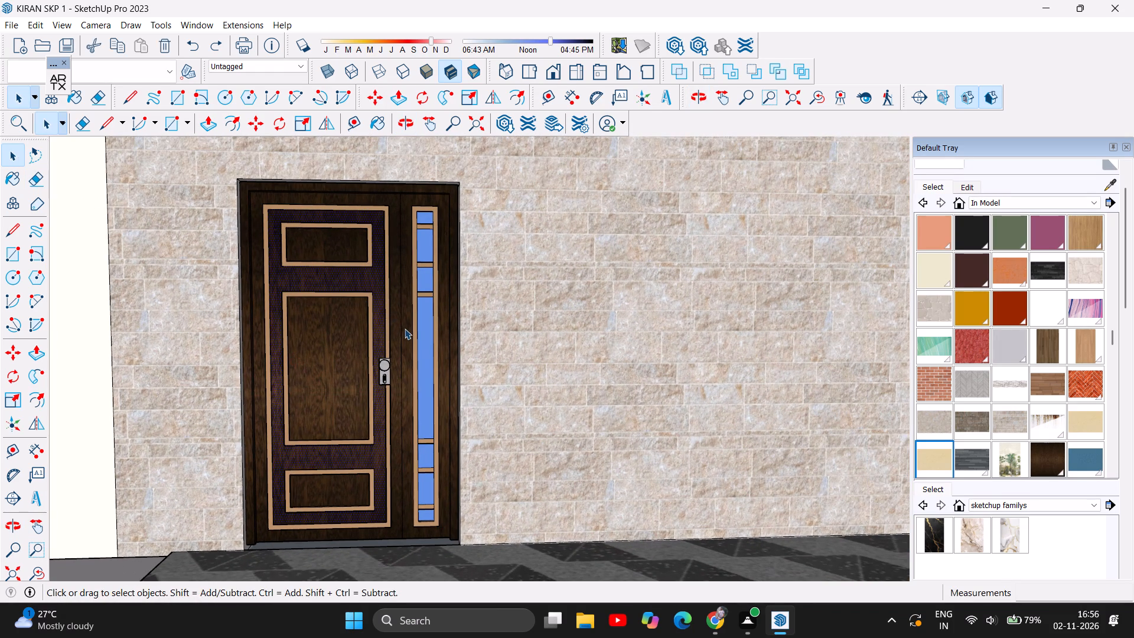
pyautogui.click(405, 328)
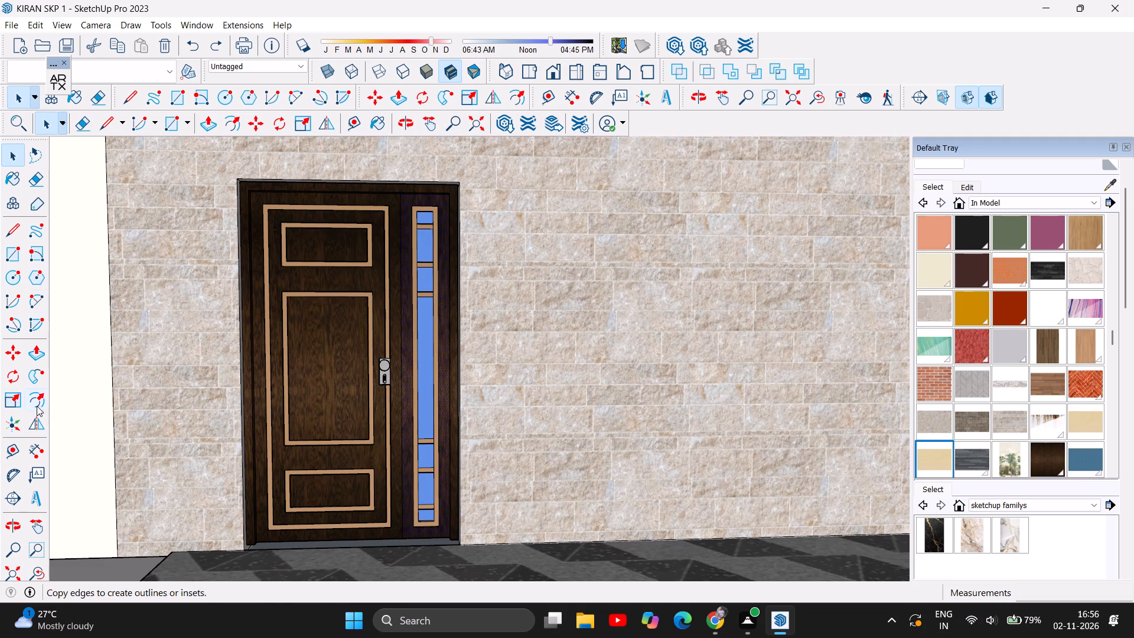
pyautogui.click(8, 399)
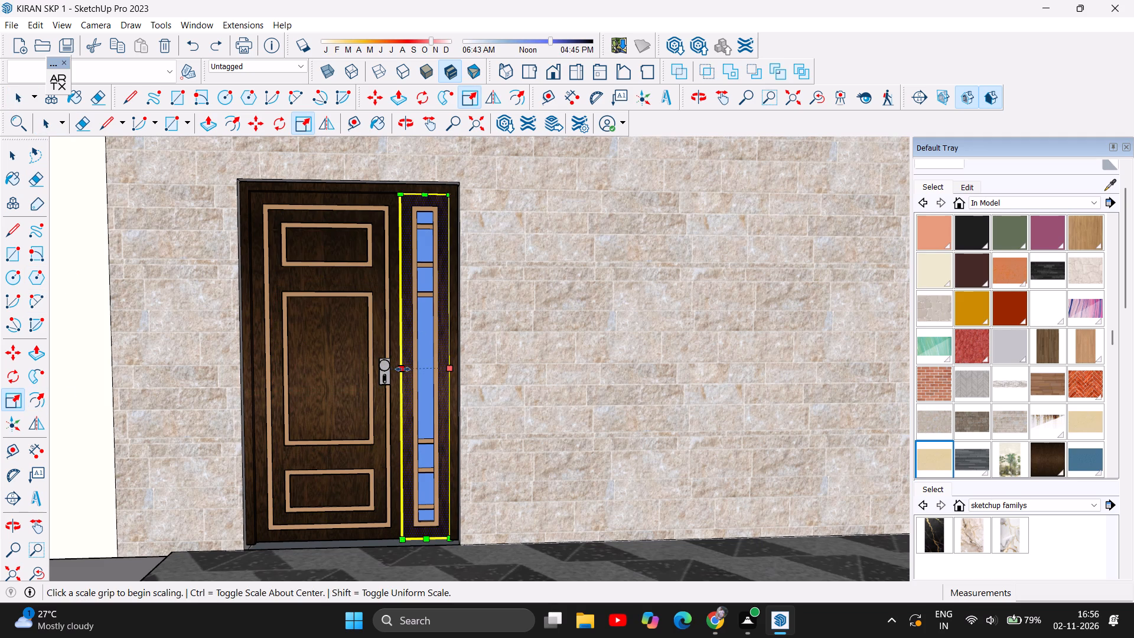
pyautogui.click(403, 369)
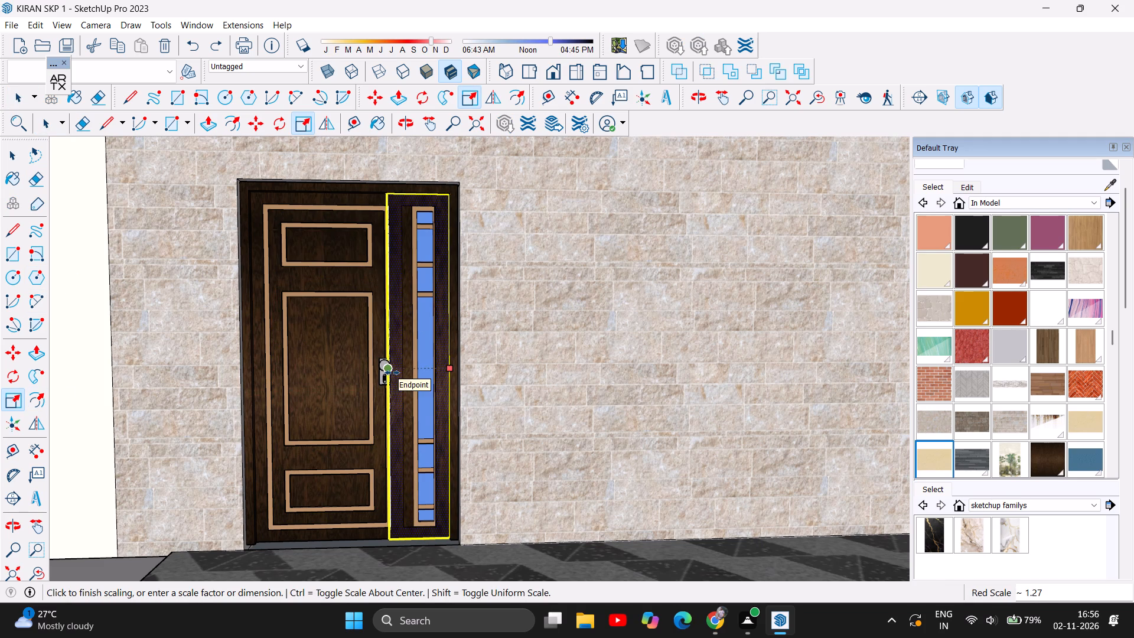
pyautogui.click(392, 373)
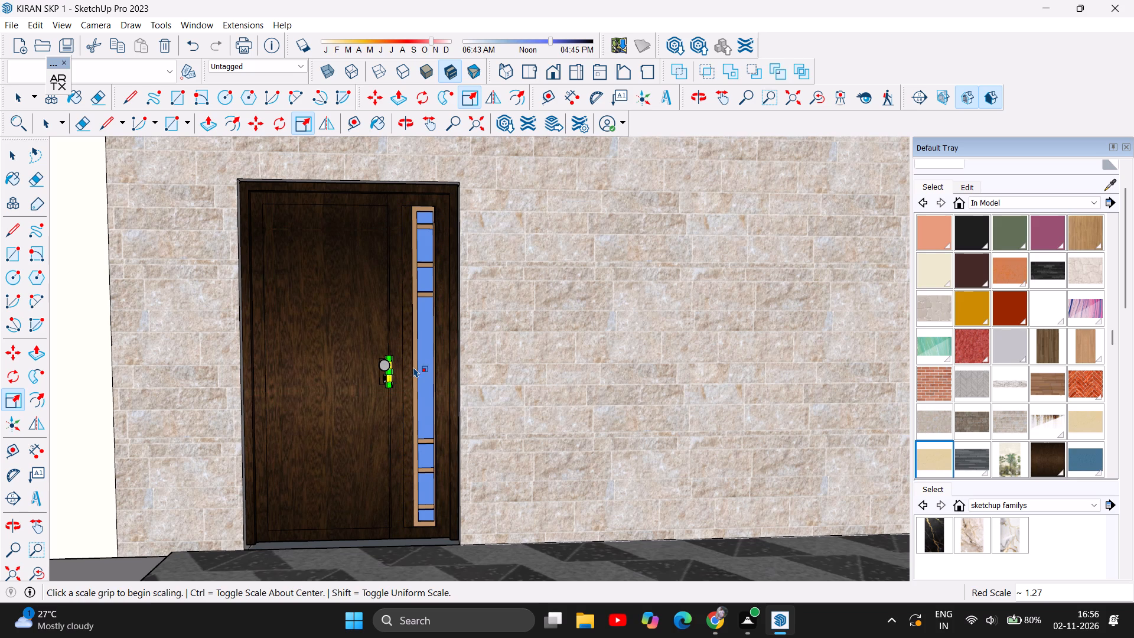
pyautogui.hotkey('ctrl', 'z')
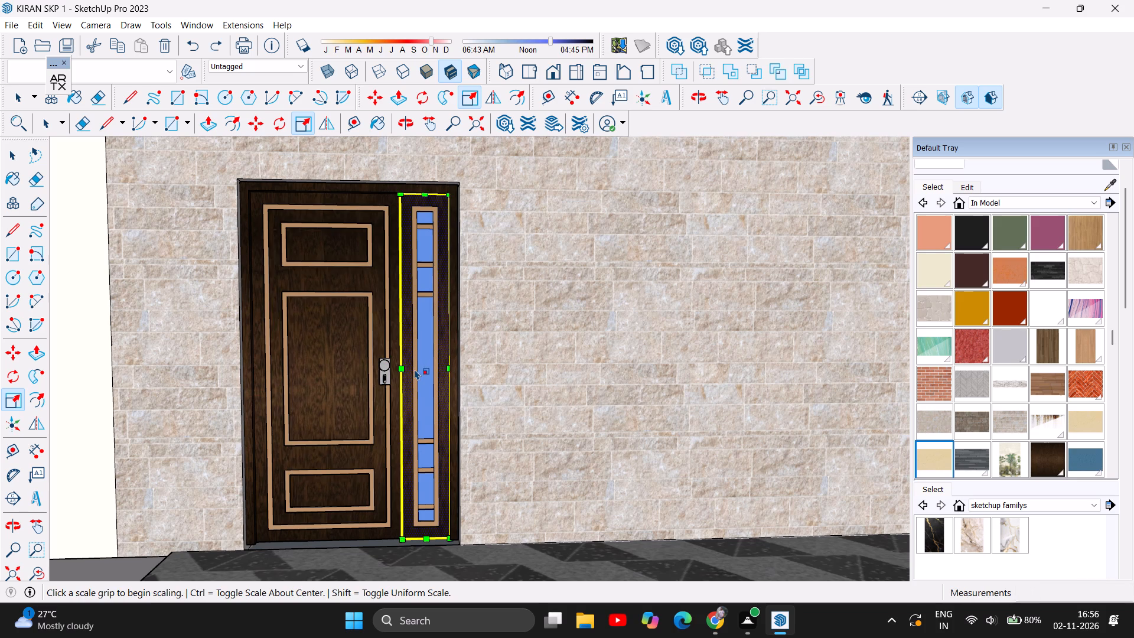
# Stretch the door's glazed side panel outward into the adjacent frame with a red scale of about 1.13.
pyautogui.click(448, 367)
pyautogui.click(456, 366)
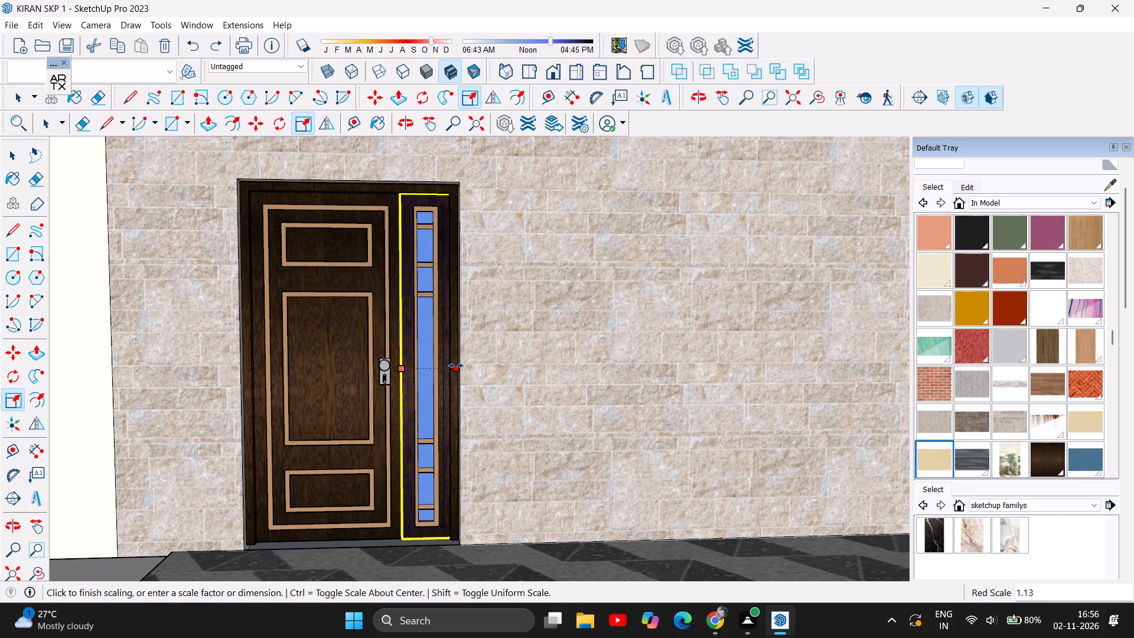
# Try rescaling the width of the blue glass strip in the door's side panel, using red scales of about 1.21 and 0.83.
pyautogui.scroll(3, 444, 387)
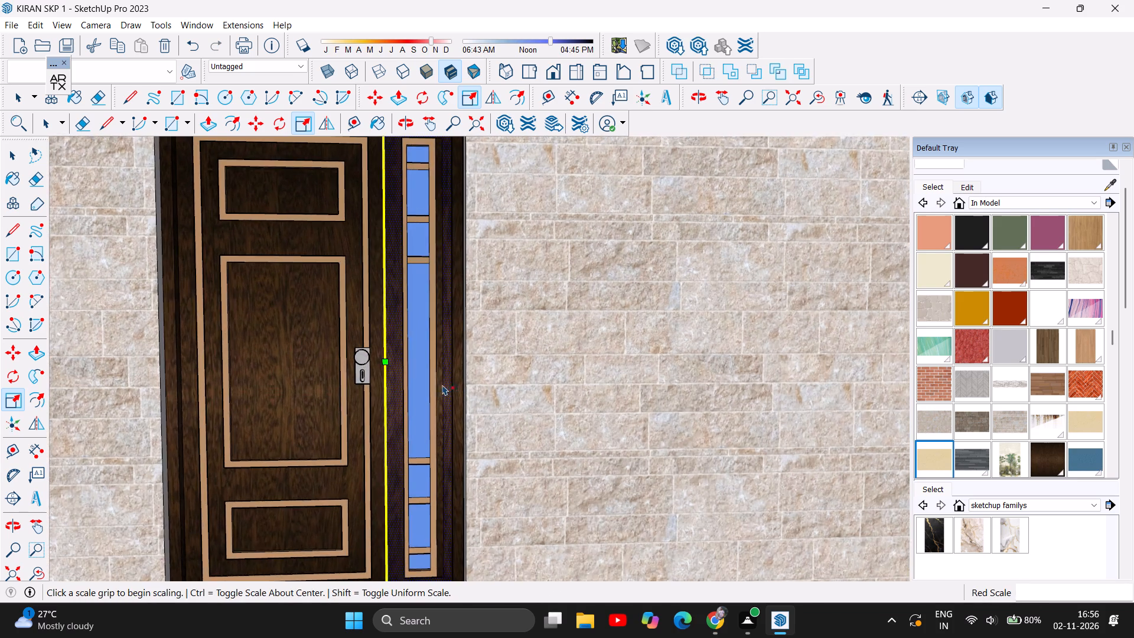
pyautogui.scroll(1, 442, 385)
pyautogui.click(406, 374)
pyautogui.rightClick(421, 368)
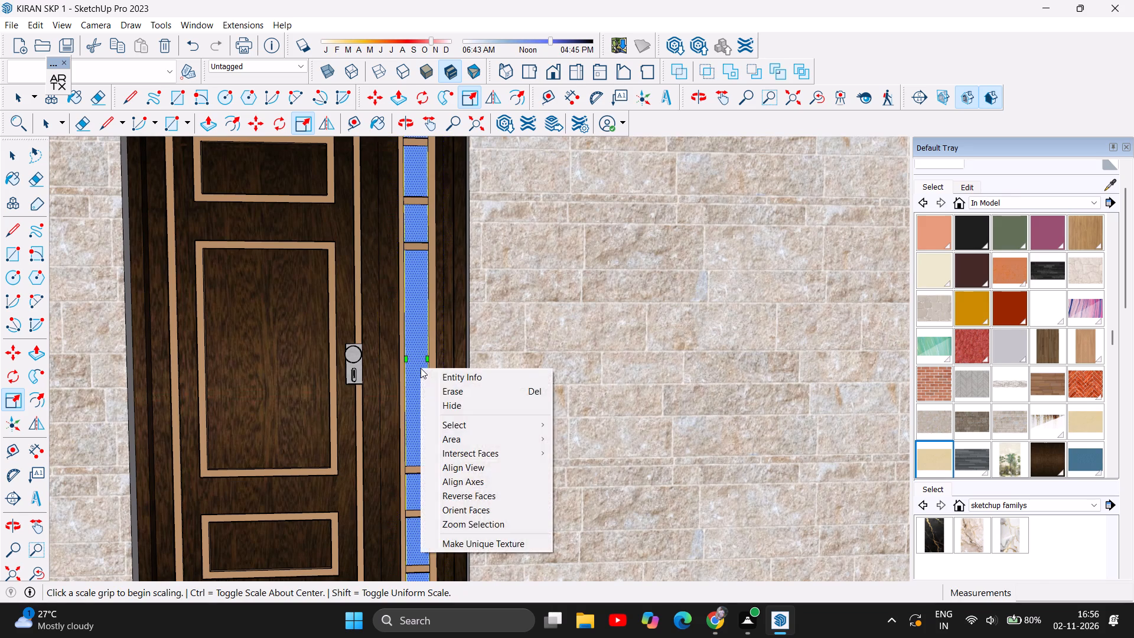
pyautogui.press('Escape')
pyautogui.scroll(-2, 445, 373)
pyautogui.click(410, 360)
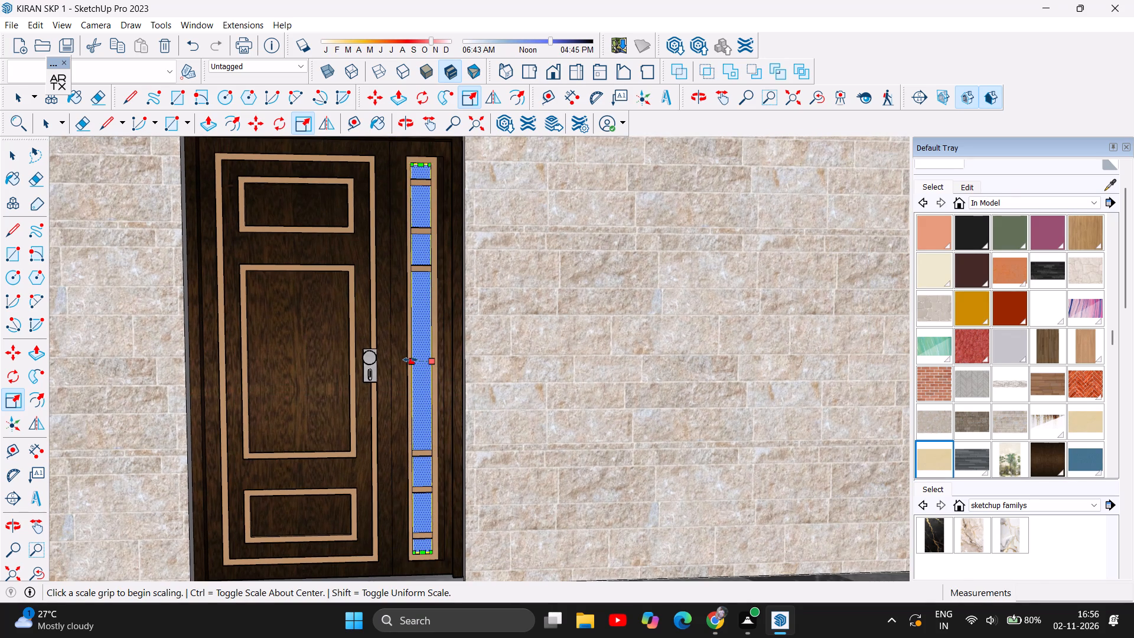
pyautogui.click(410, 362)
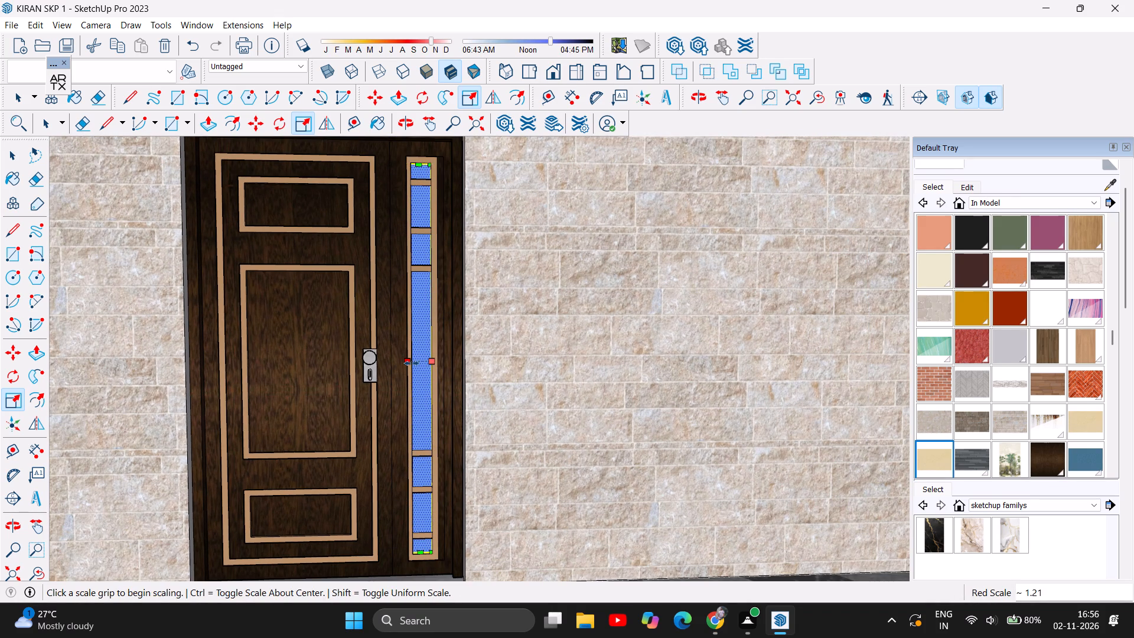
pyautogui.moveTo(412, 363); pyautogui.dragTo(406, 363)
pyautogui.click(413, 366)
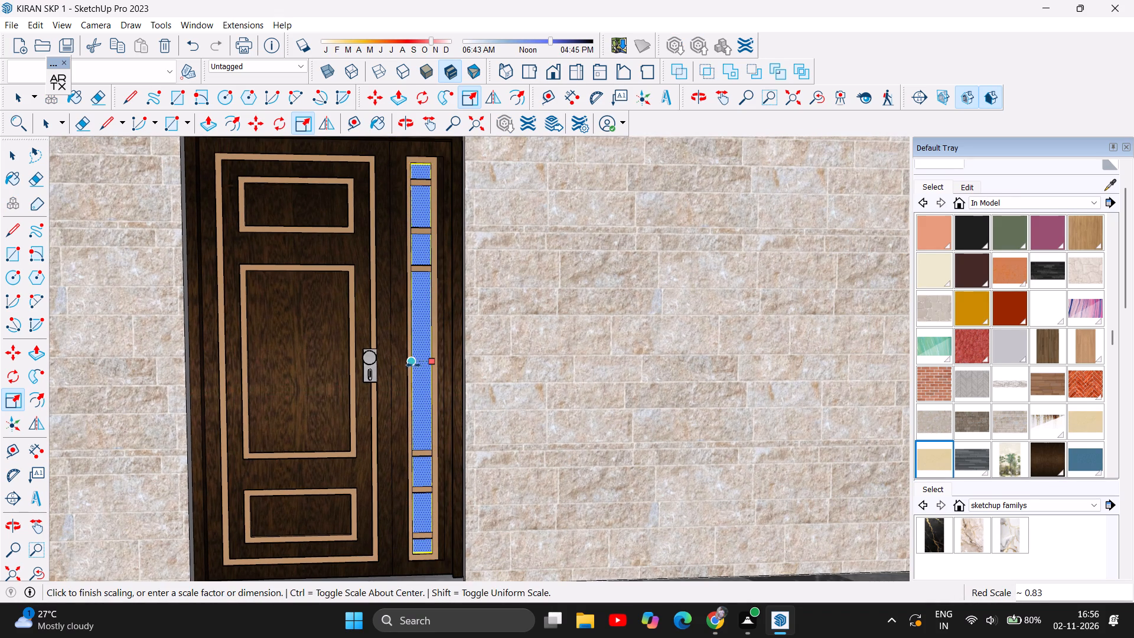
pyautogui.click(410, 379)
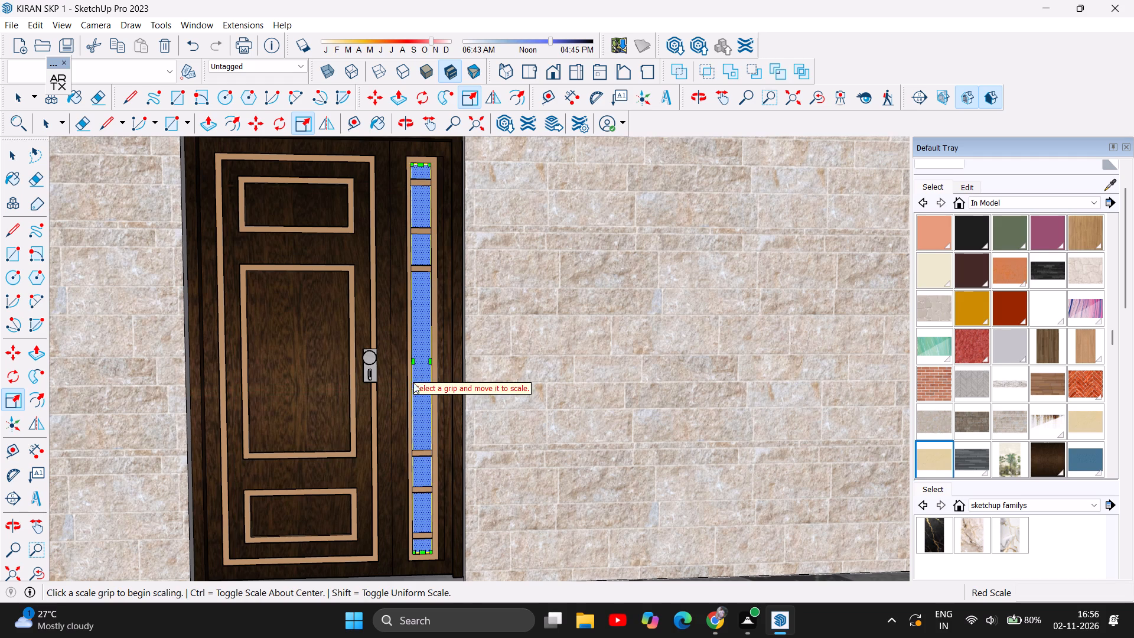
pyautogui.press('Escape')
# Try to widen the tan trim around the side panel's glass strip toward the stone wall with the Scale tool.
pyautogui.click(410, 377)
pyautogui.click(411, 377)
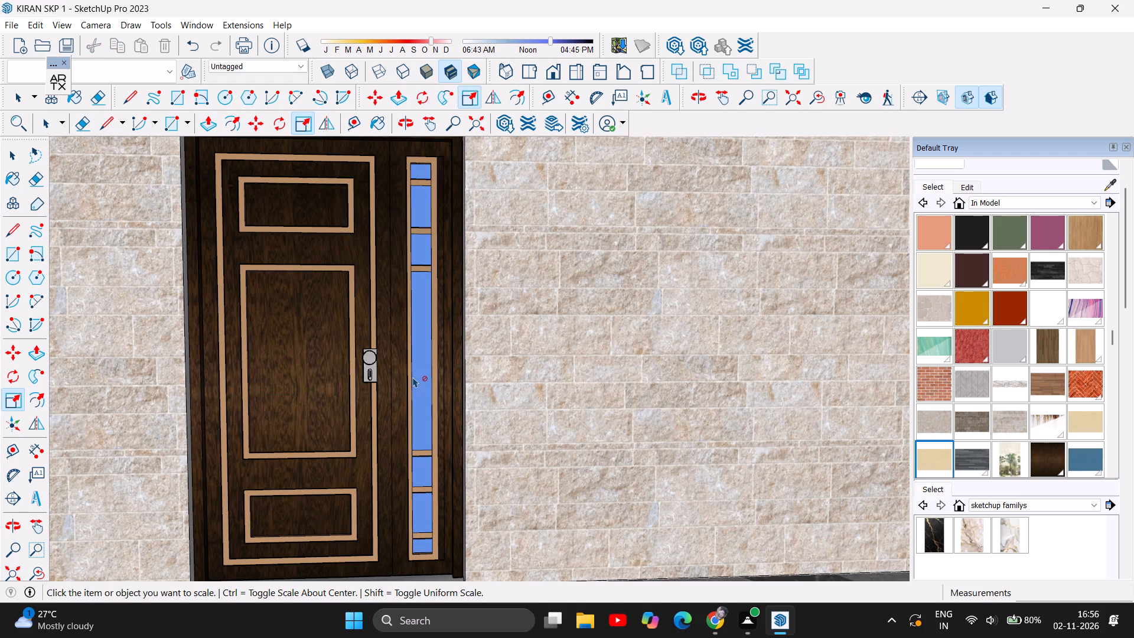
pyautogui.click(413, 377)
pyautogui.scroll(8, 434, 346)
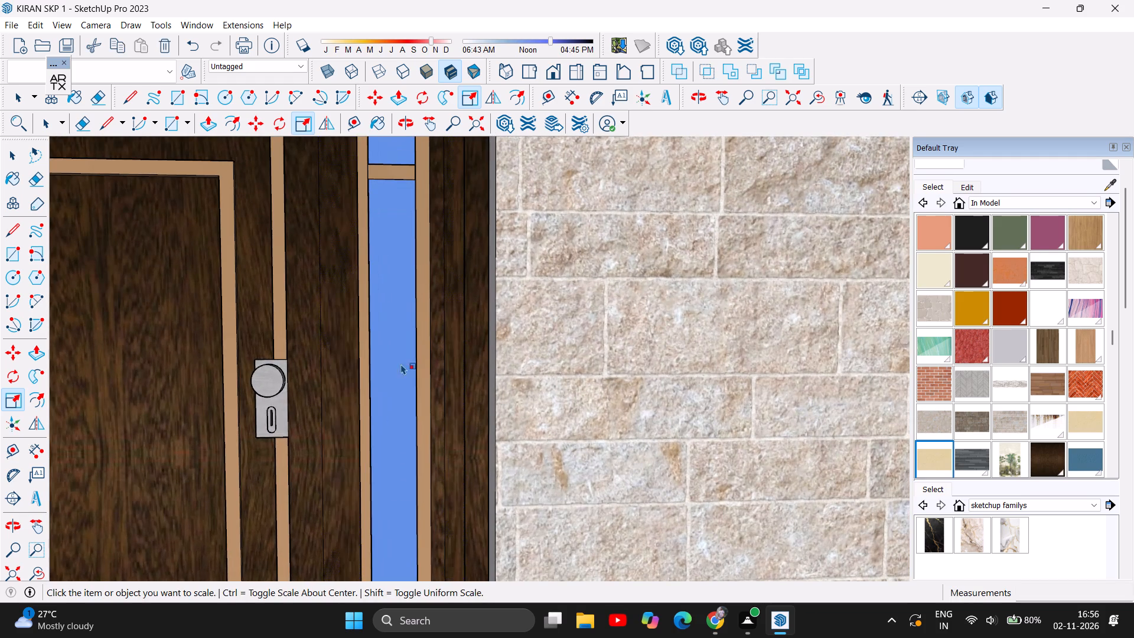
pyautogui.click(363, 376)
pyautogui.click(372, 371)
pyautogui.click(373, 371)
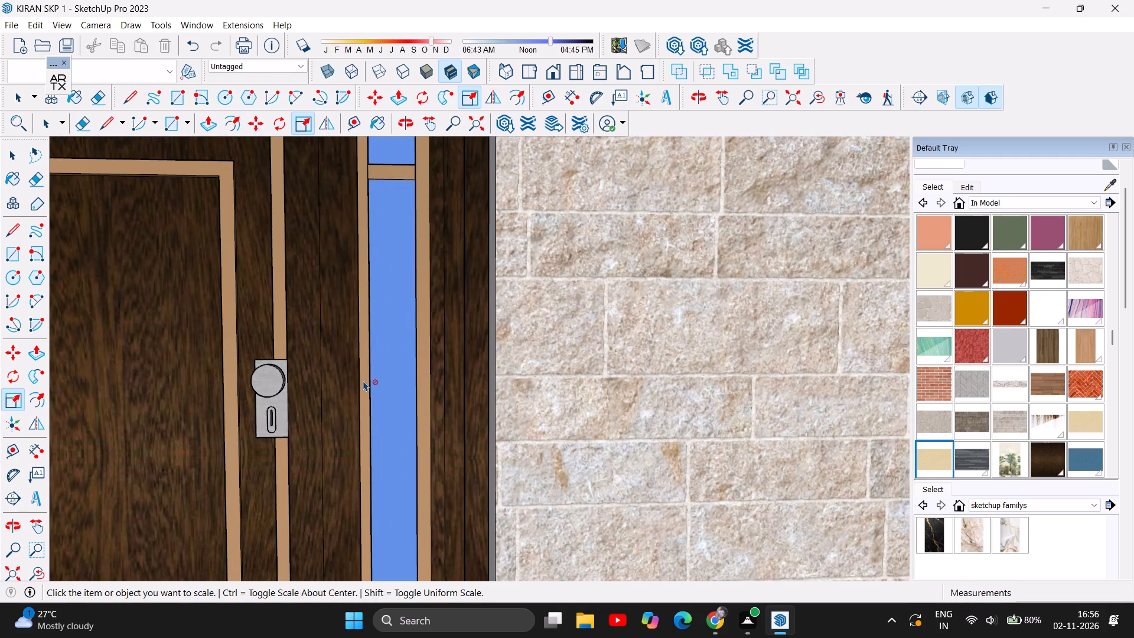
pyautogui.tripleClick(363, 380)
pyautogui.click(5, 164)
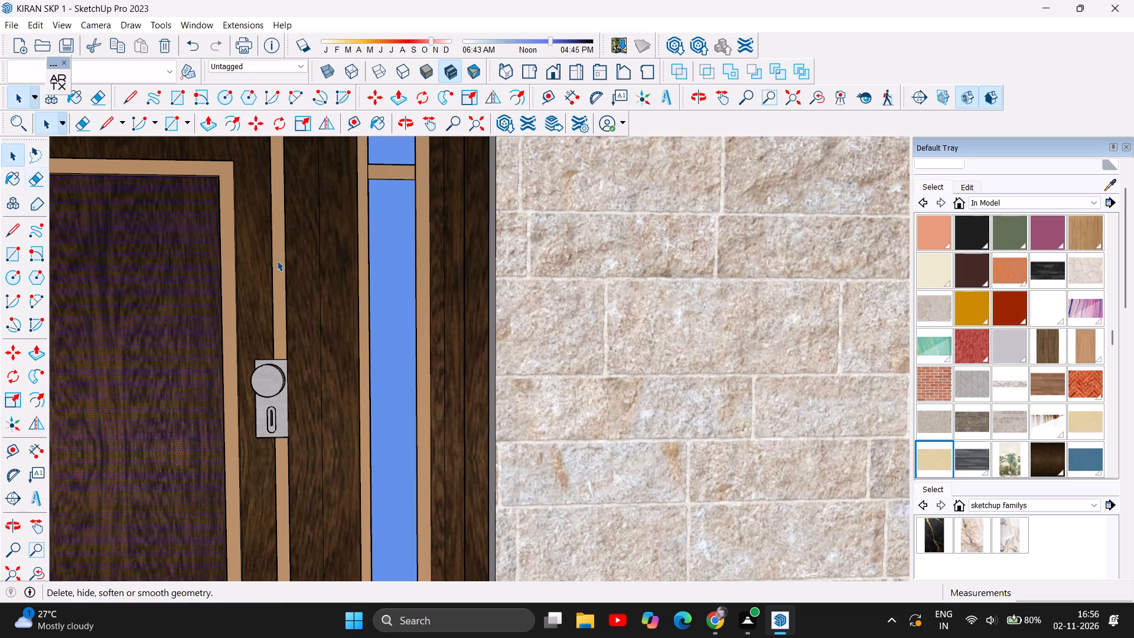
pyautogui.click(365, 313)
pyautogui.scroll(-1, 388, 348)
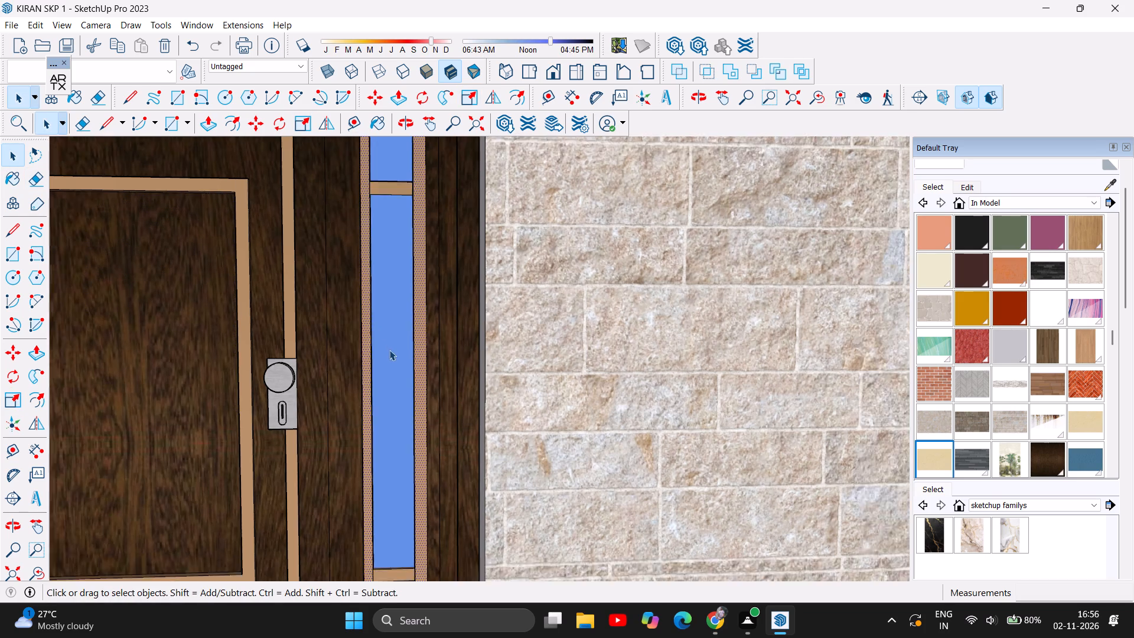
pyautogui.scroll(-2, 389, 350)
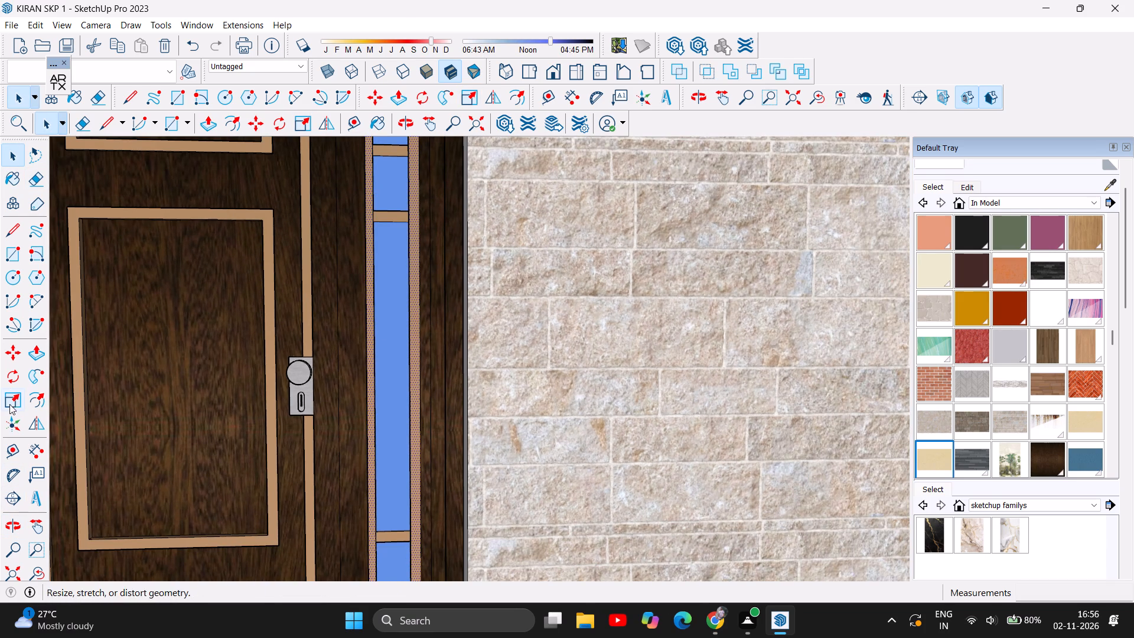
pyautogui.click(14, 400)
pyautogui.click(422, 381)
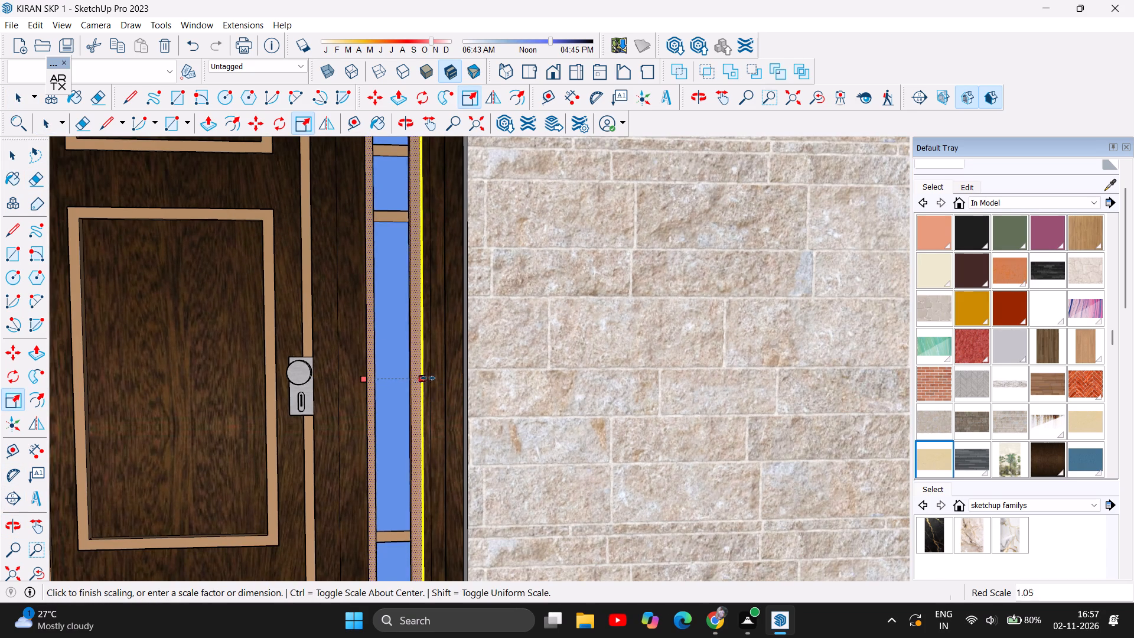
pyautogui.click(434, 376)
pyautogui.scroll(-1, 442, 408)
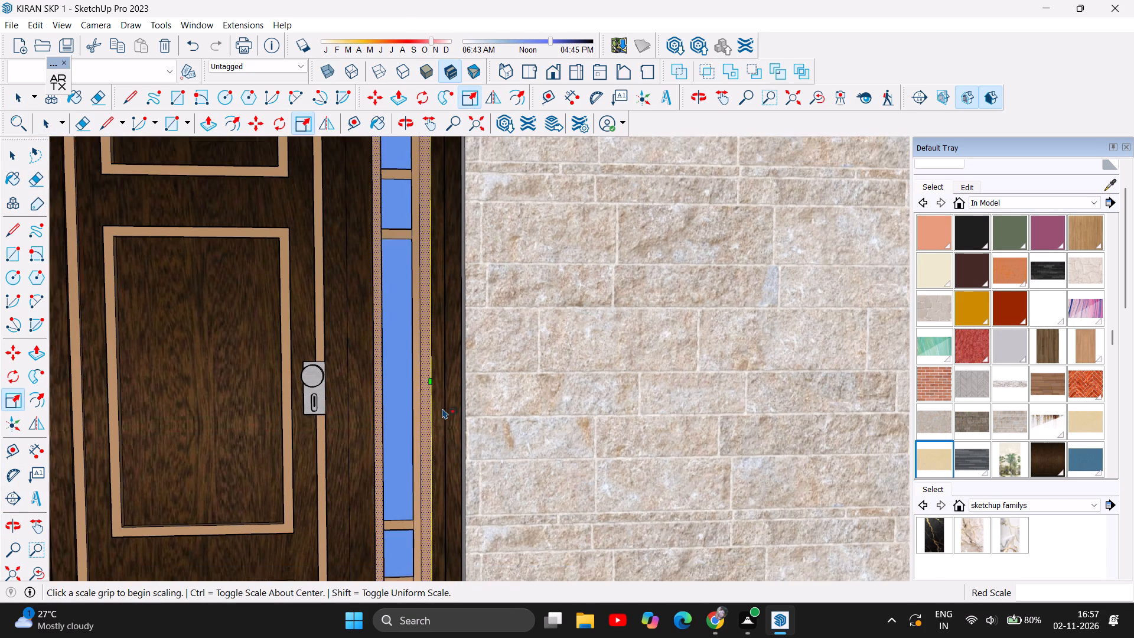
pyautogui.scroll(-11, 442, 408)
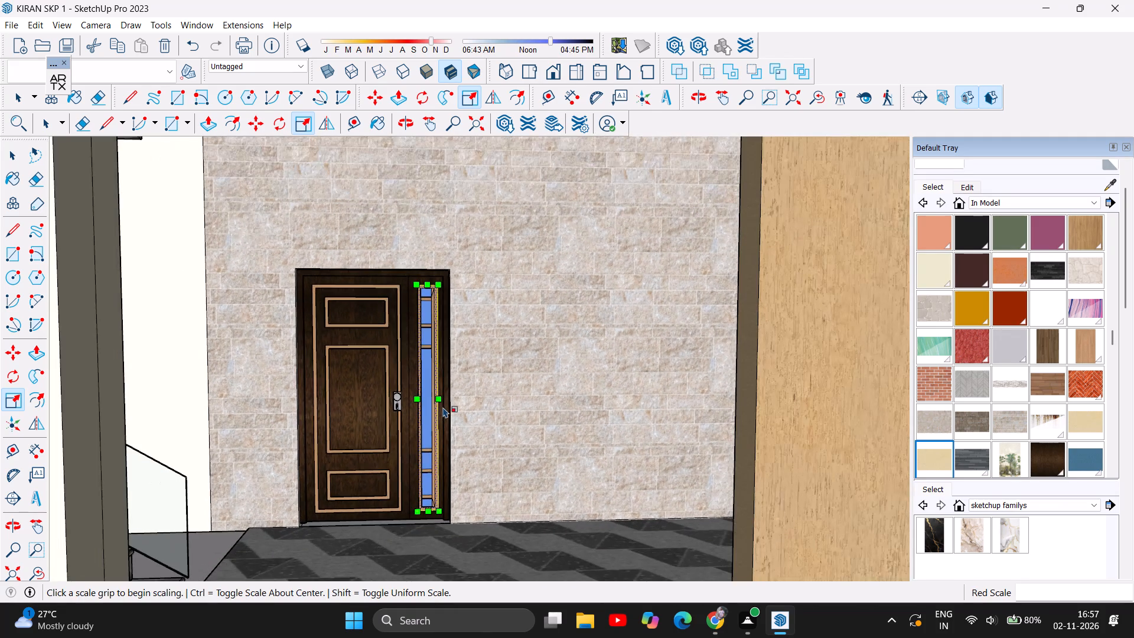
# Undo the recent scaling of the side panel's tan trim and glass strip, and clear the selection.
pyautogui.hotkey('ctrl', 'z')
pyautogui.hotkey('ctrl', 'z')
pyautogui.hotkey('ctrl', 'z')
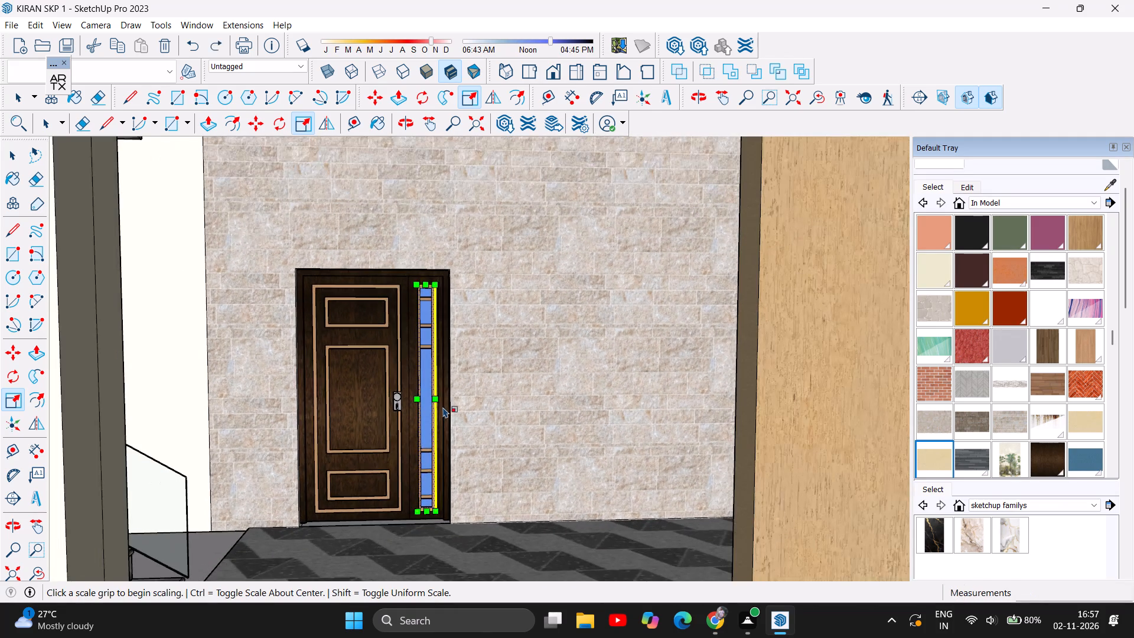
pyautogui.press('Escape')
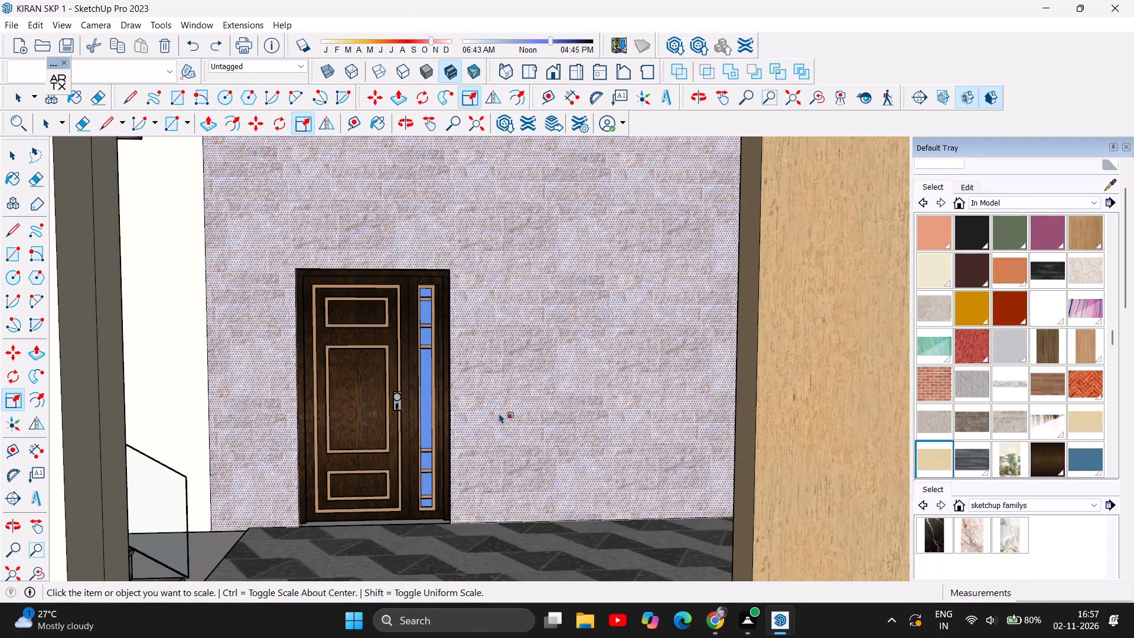
# Save the model with the whole house front in view.
pyautogui.scroll(-3, 422, 302)
pyautogui.scroll(-4, 354, 438)
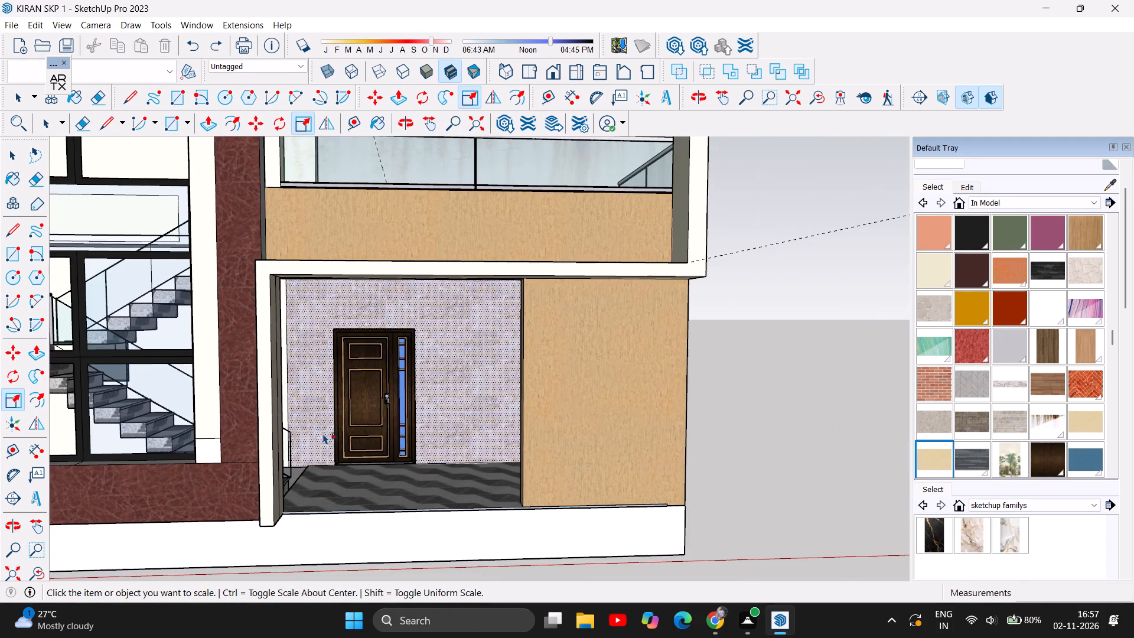
pyautogui.scroll(-2, 322, 434)
pyautogui.scroll(-5, 706, 444)
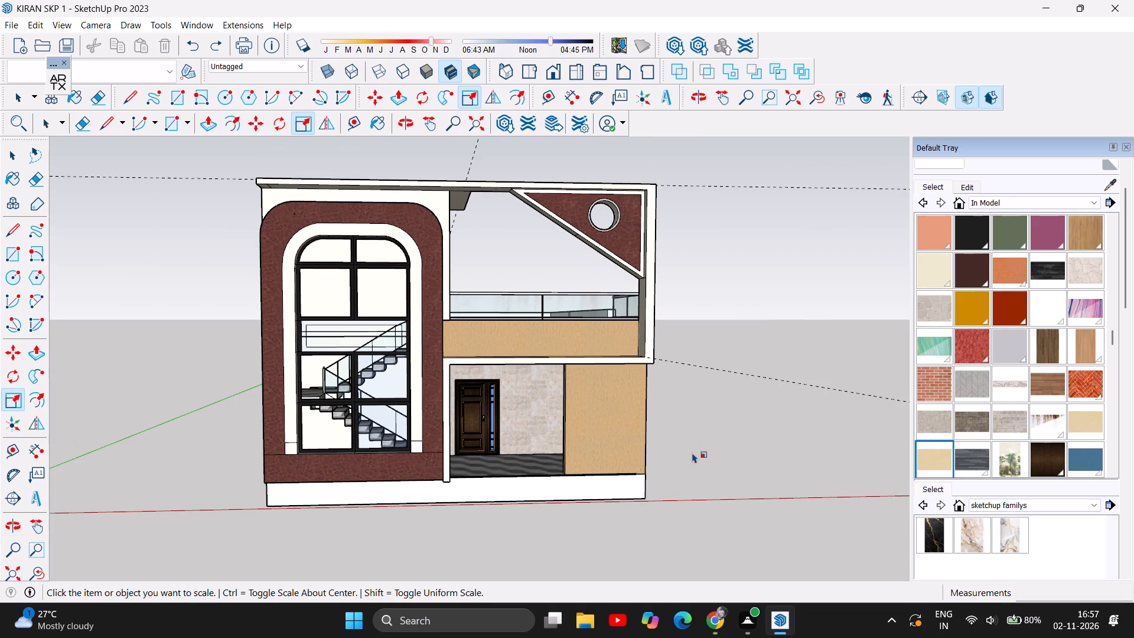
pyautogui.hotkey('ctrl', 's')
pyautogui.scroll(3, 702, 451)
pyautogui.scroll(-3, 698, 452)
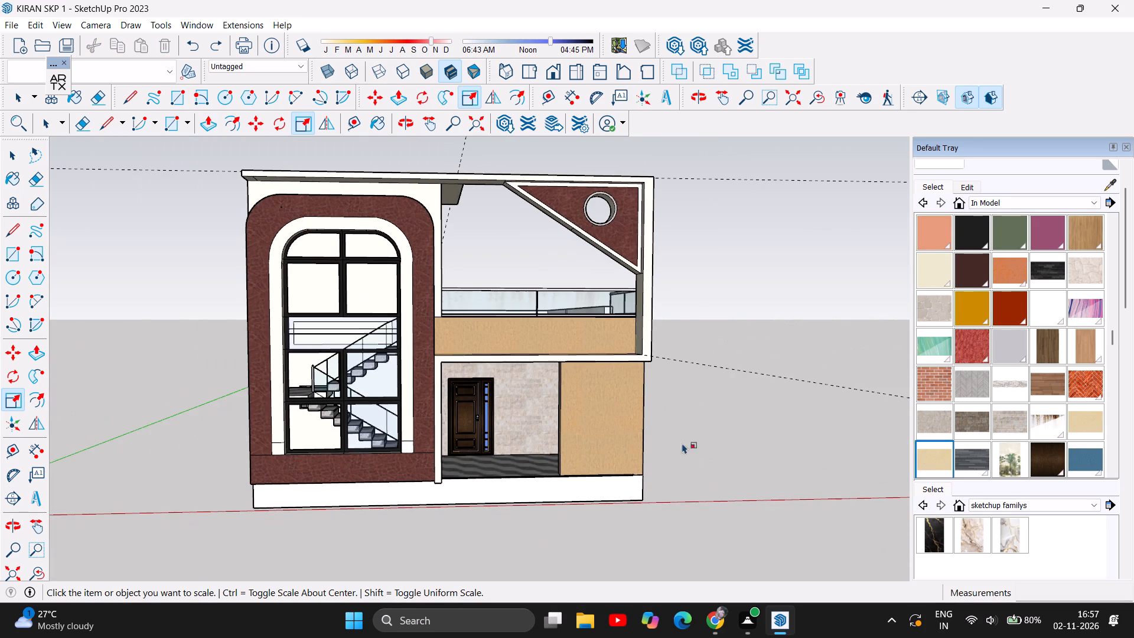
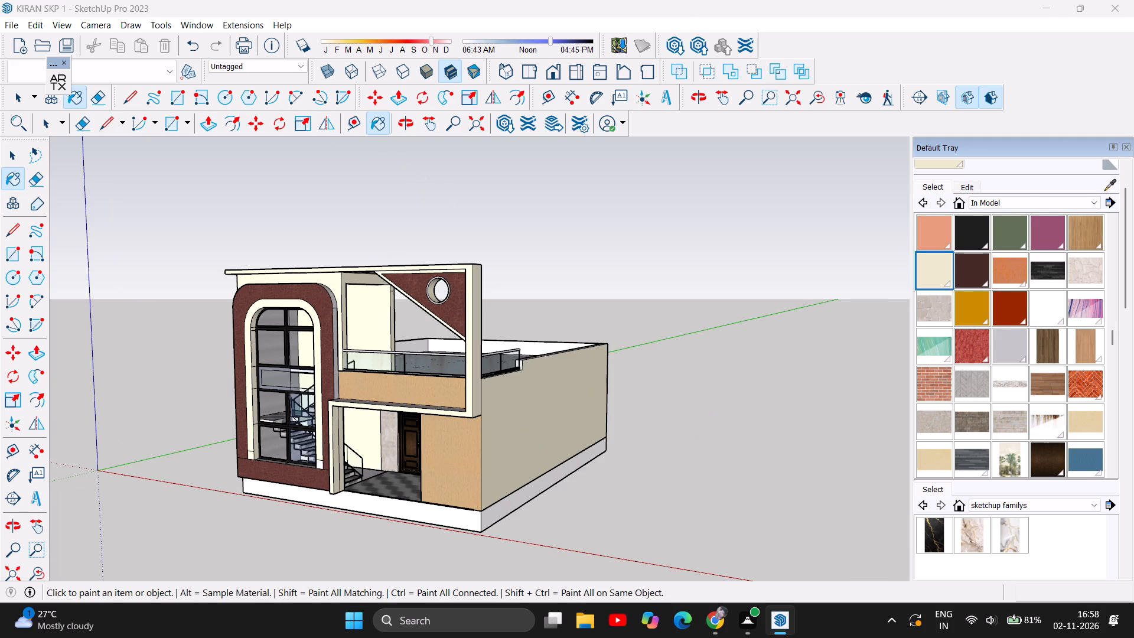
# Capture a rectangular screenshot of the whole house model in its current corner perspective.
pyautogui.click(541, 27)
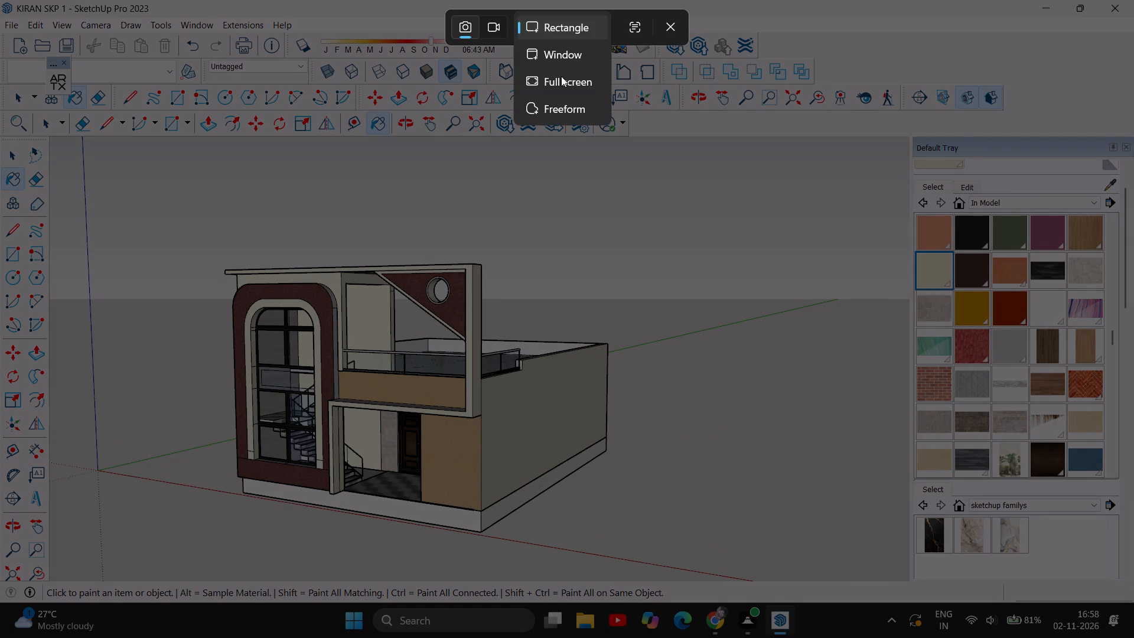
pyautogui.click(558, 25)
pyautogui.moveTo(180, 229); pyautogui.dragTo(233, 229)
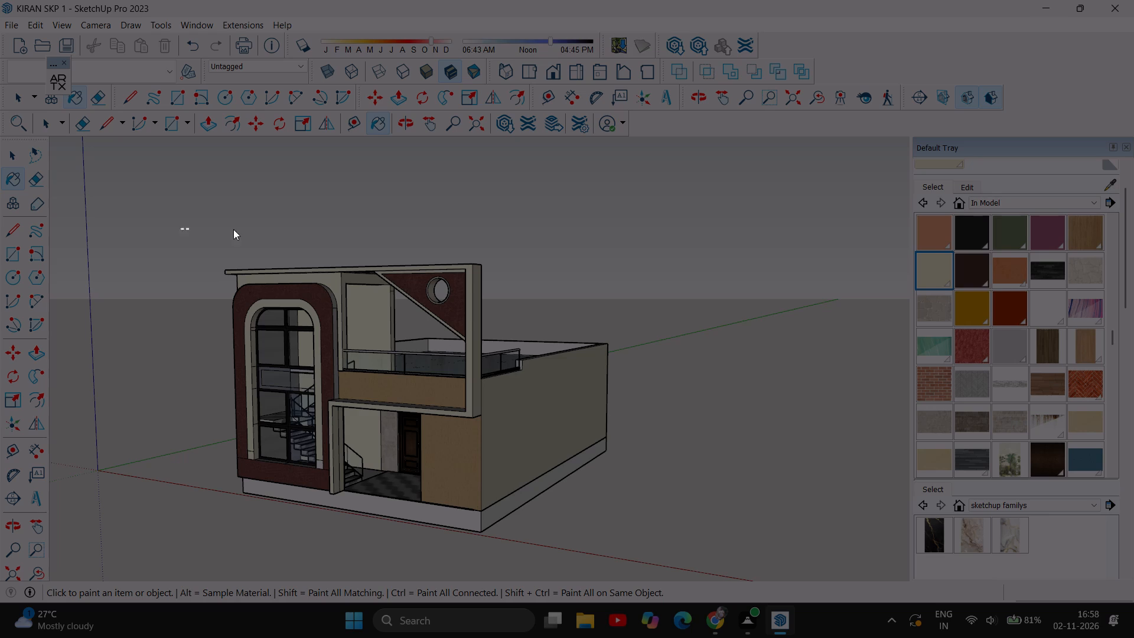
pyautogui.moveTo(233, 229); pyautogui.dragTo(663, 564)
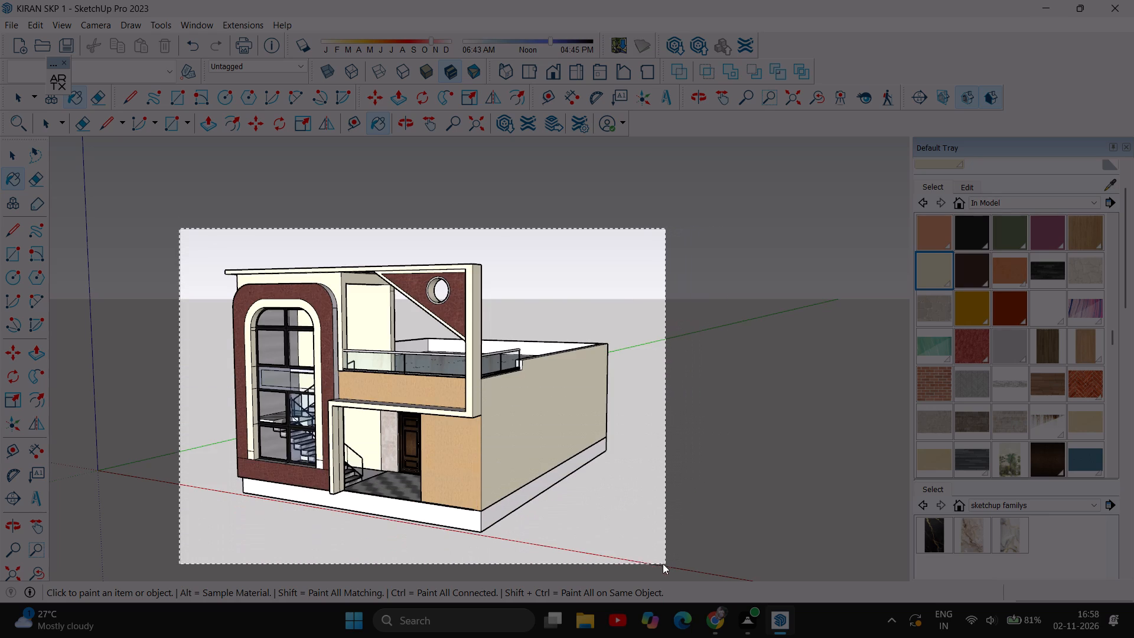
pyautogui.moveTo(663, 564); pyautogui.dragTo(649, 556)
pyautogui.doubleClick(649, 556)
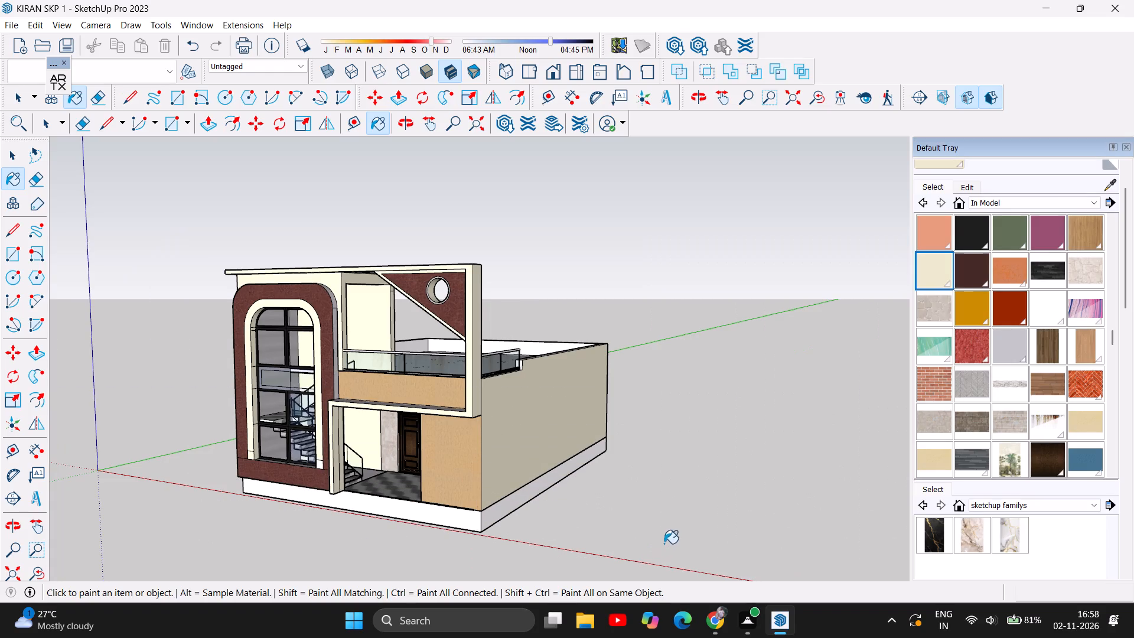
# Save the corner-view capture as a PNG in the Screenshots folder, replacing the existing file, and close the Snipping Tool.
pyautogui.click(968, 570)
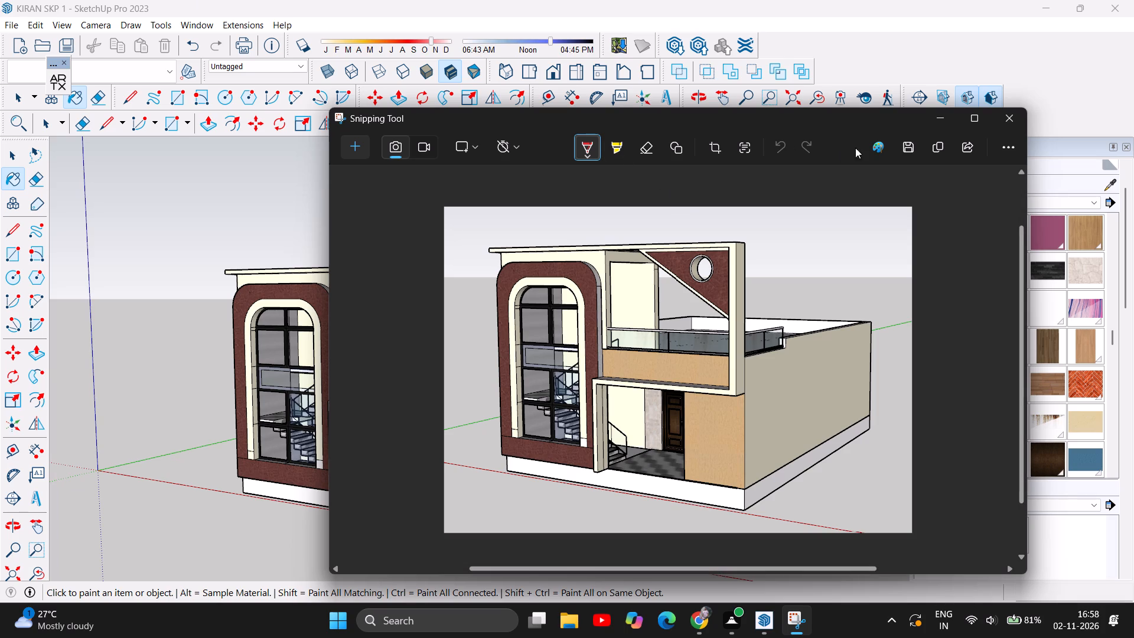
pyautogui.click(910, 144)
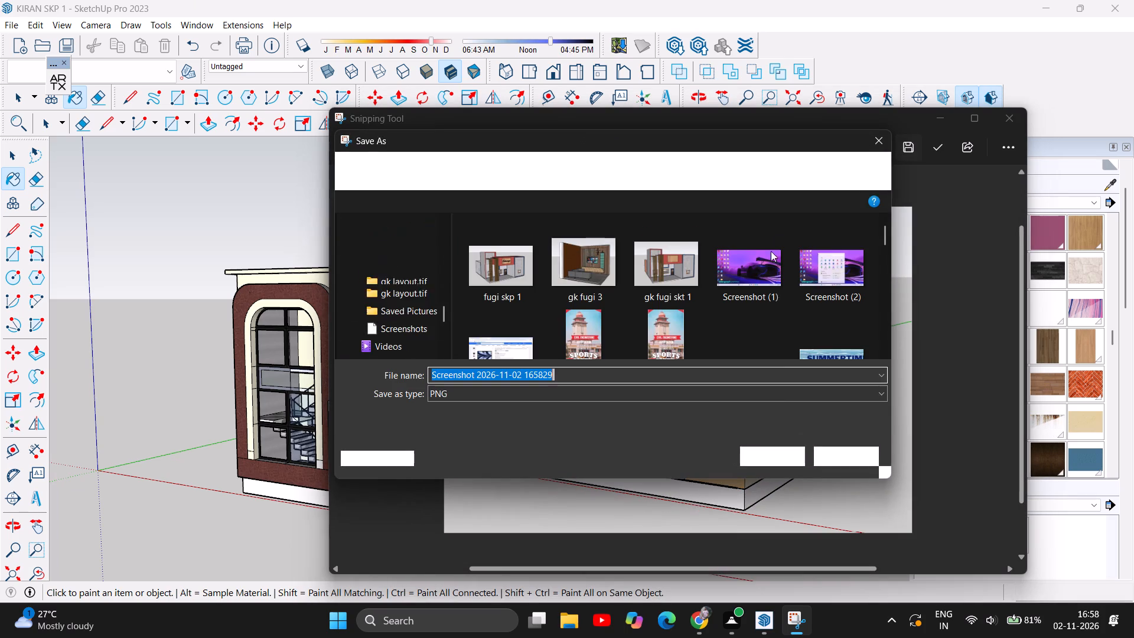
pyautogui.click(778, 457)
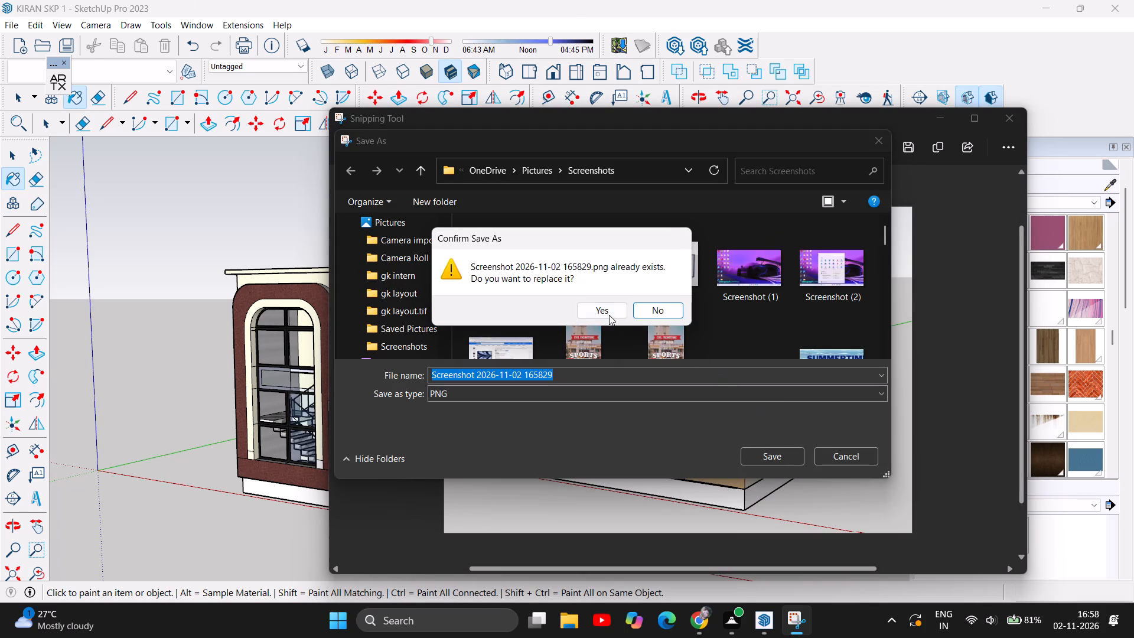
pyautogui.click(605, 311)
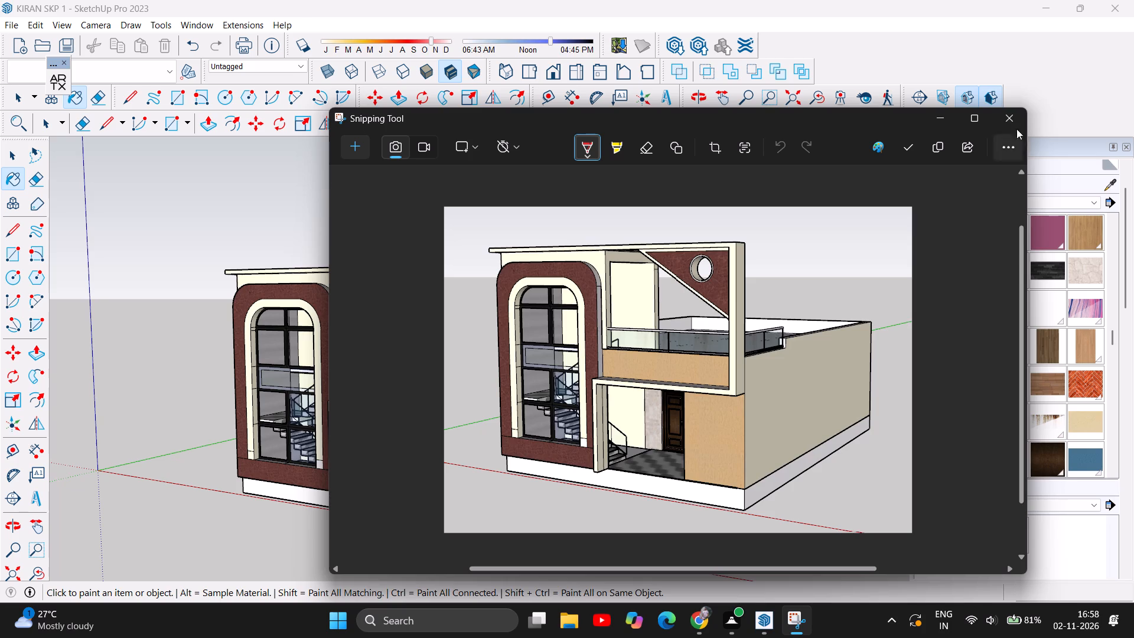
pyautogui.click(1009, 120)
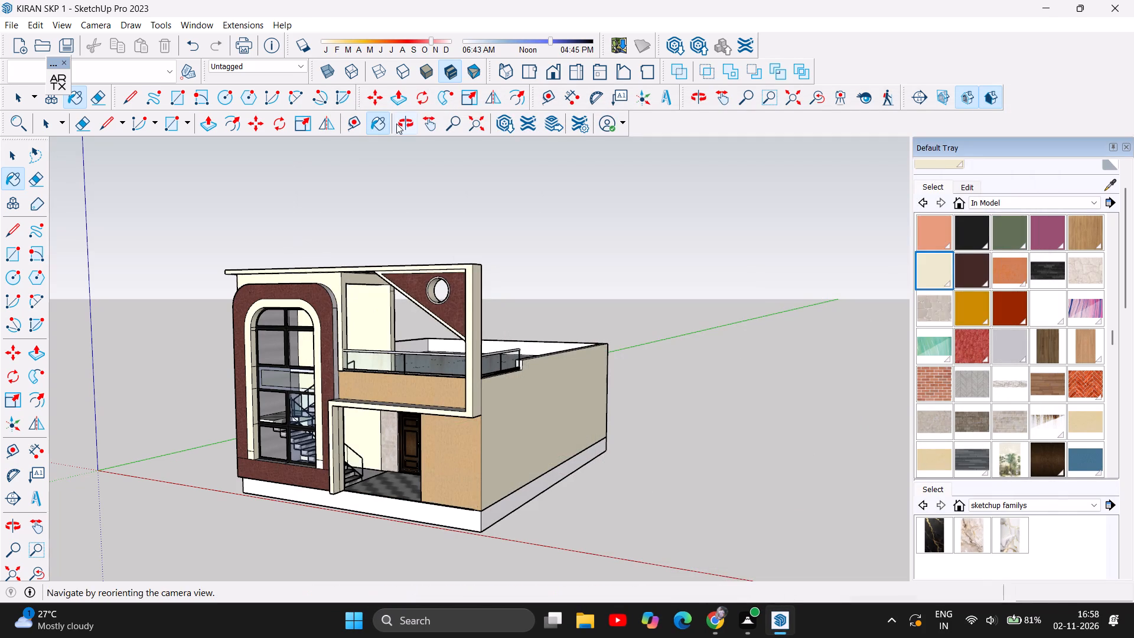
# Capture a rectangular screenshot of the house's front facade, seen close up from slightly above with the terrace showing.
pyautogui.click(396, 123)
pyautogui.moveTo(238, 394); pyautogui.dragTo(588, 353)
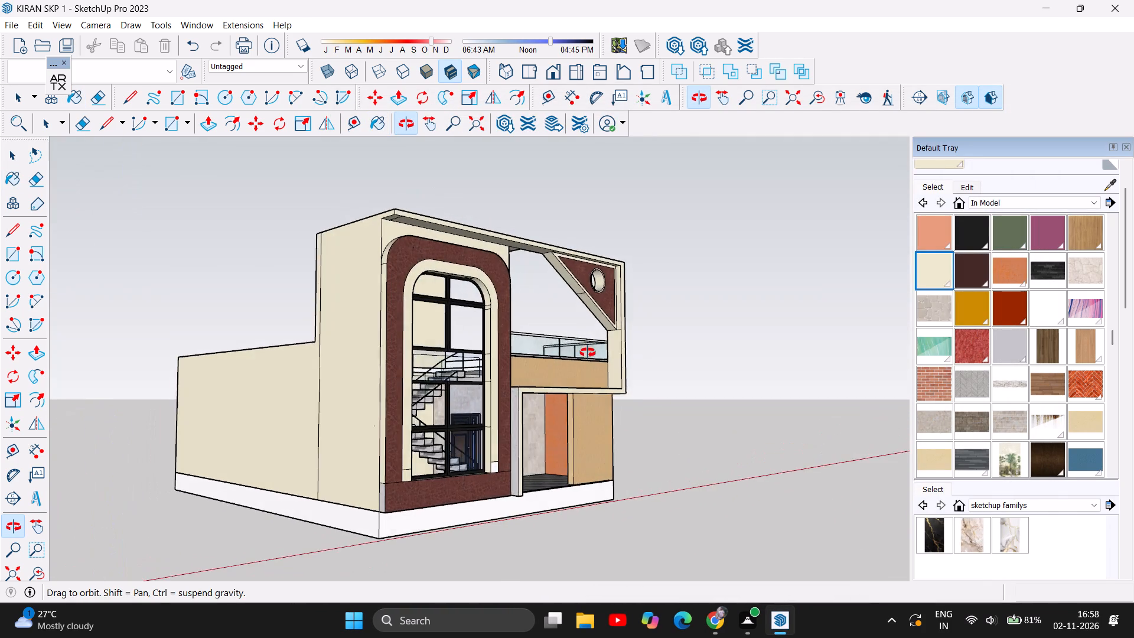
pyautogui.moveTo(588, 353); pyautogui.dragTo(447, 372)
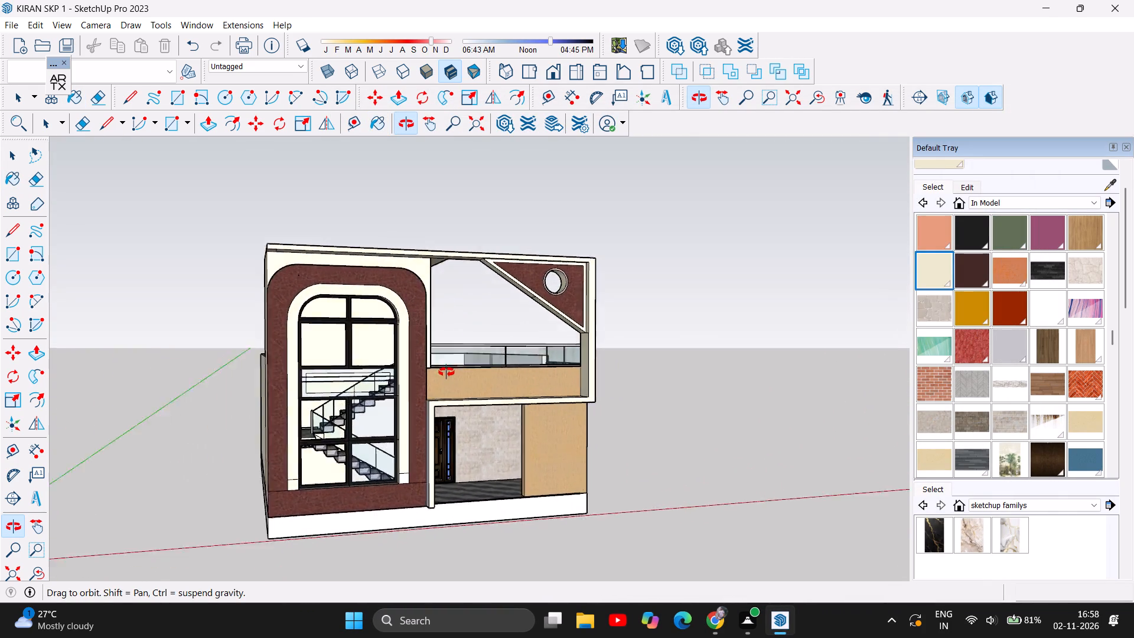
pyautogui.moveTo(447, 372); pyautogui.dragTo(389, 425)
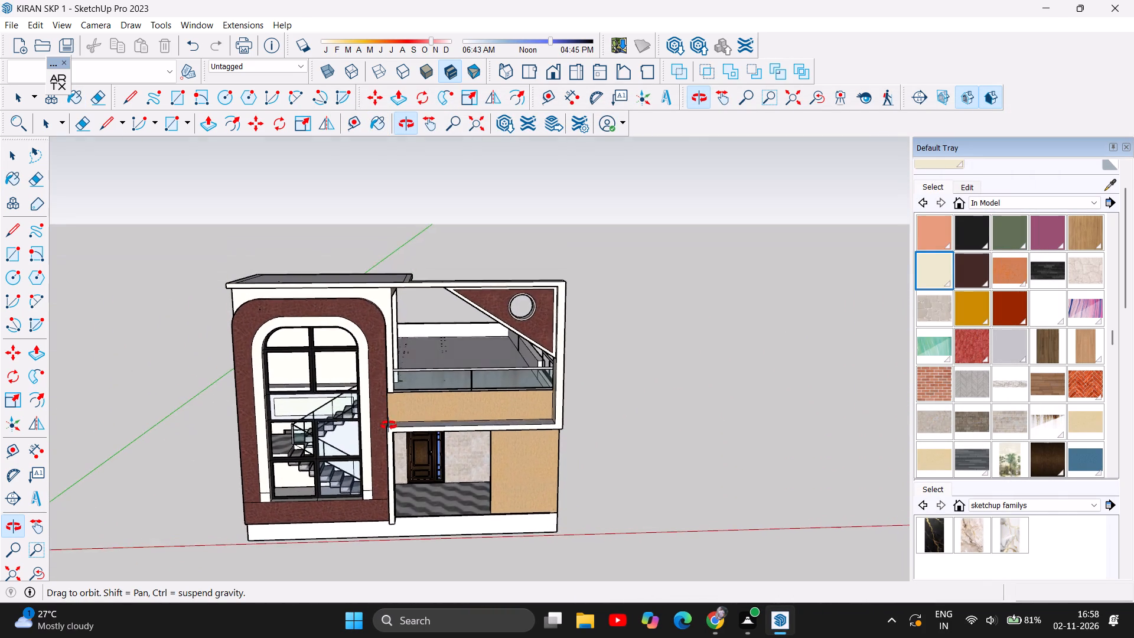
pyautogui.moveTo(389, 425); pyautogui.dragTo(392, 470)
pyautogui.click(392, 470)
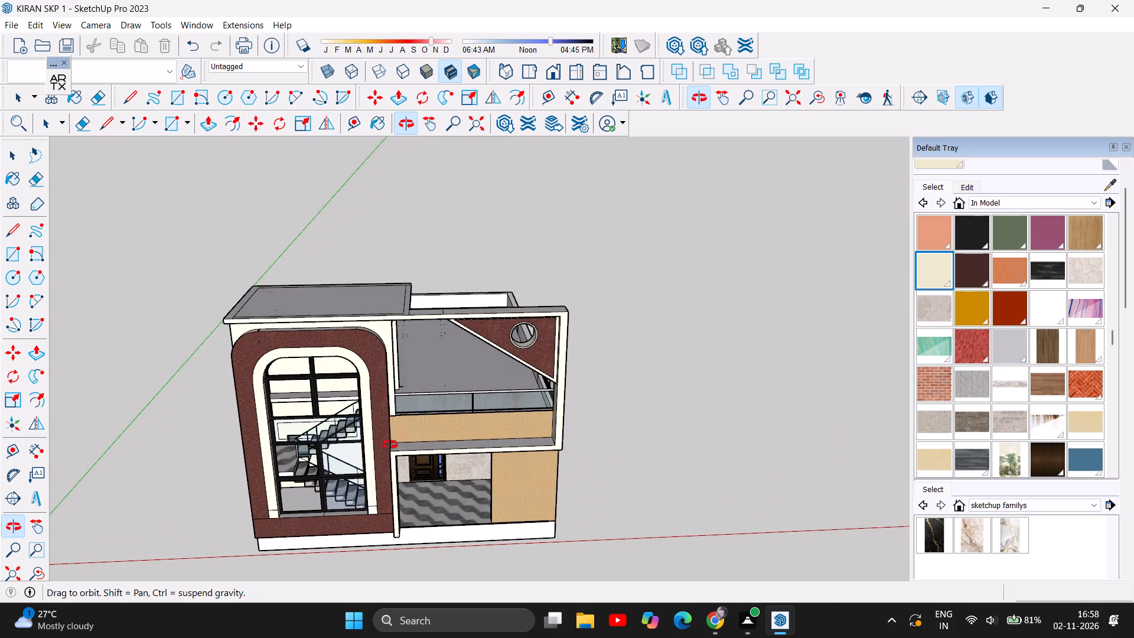
pyautogui.scroll(3, 383, 424)
pyautogui.moveTo(294, 380); pyautogui.dragTo(293, 377)
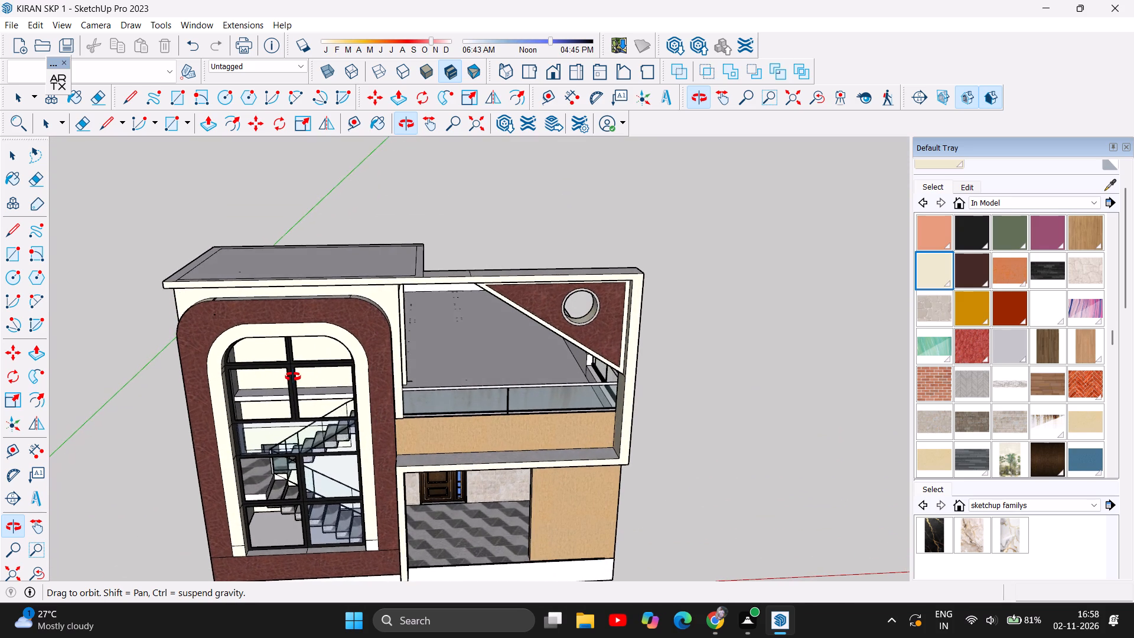
pyautogui.moveTo(293, 377); pyautogui.dragTo(286, 380)
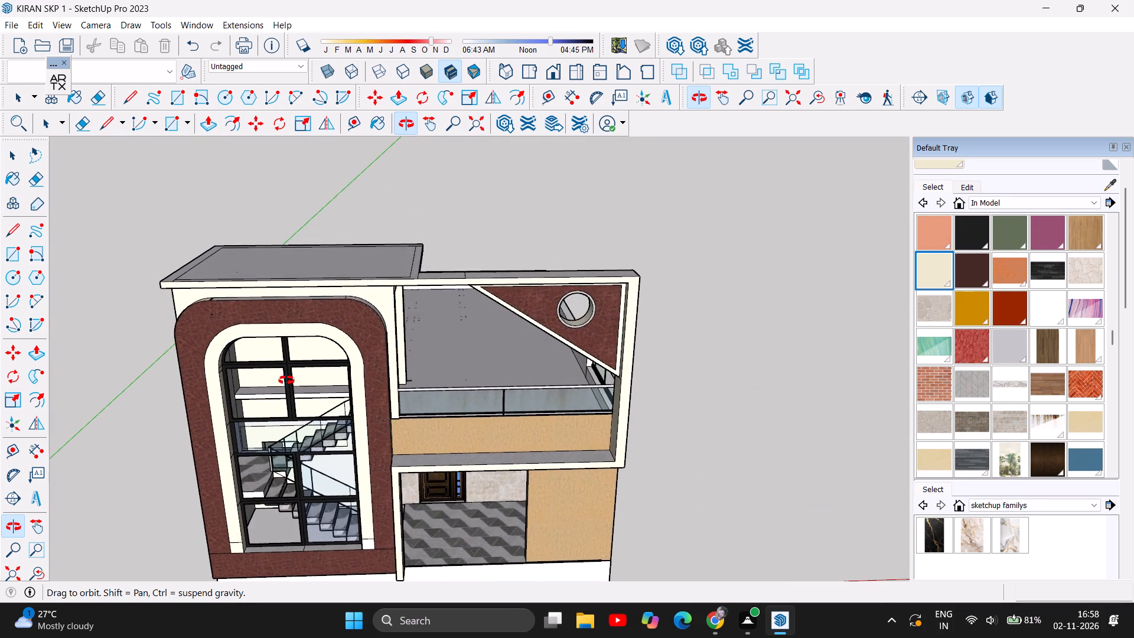
pyautogui.moveTo(286, 380); pyautogui.dragTo(301, 363)
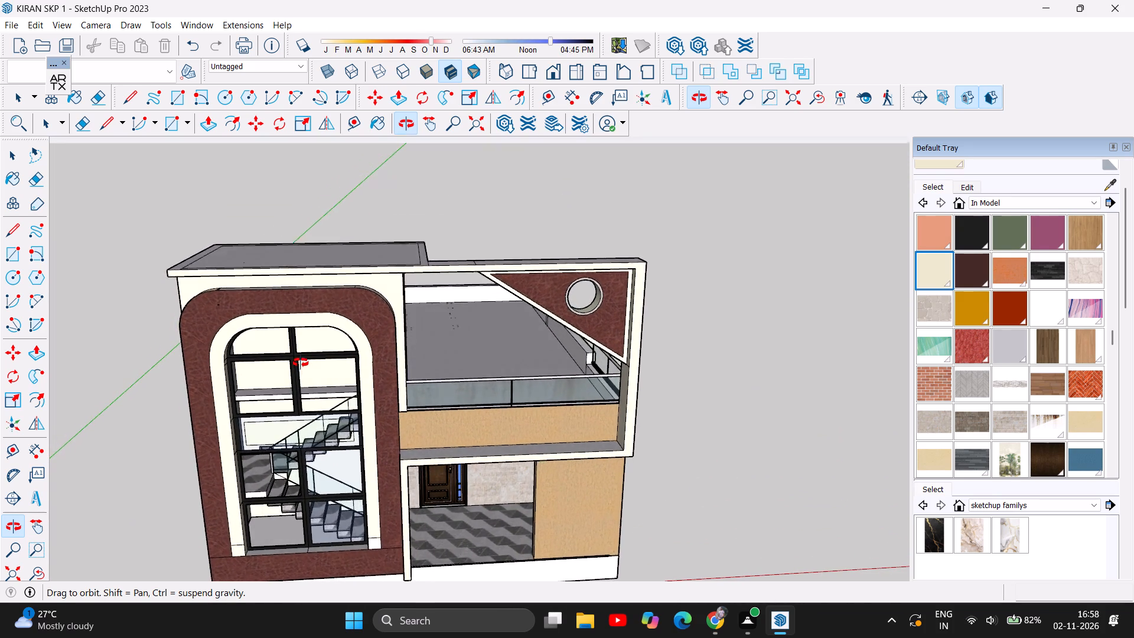
pyautogui.moveTo(301, 363); pyautogui.dragTo(301, 343)
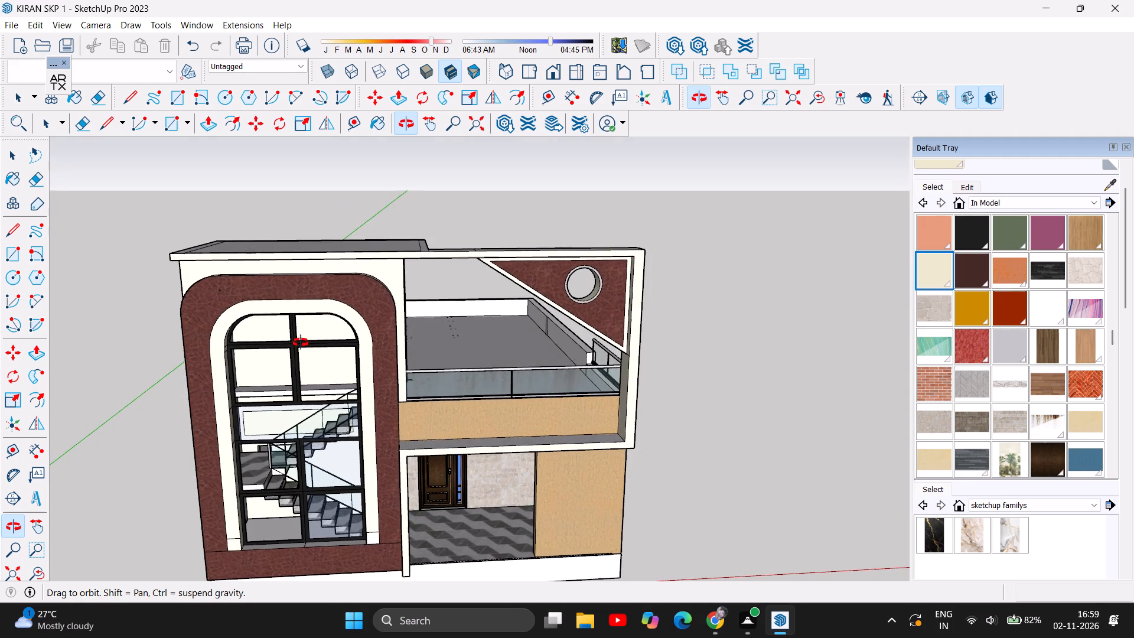
pyautogui.moveTo(301, 343); pyautogui.dragTo(285, 336)
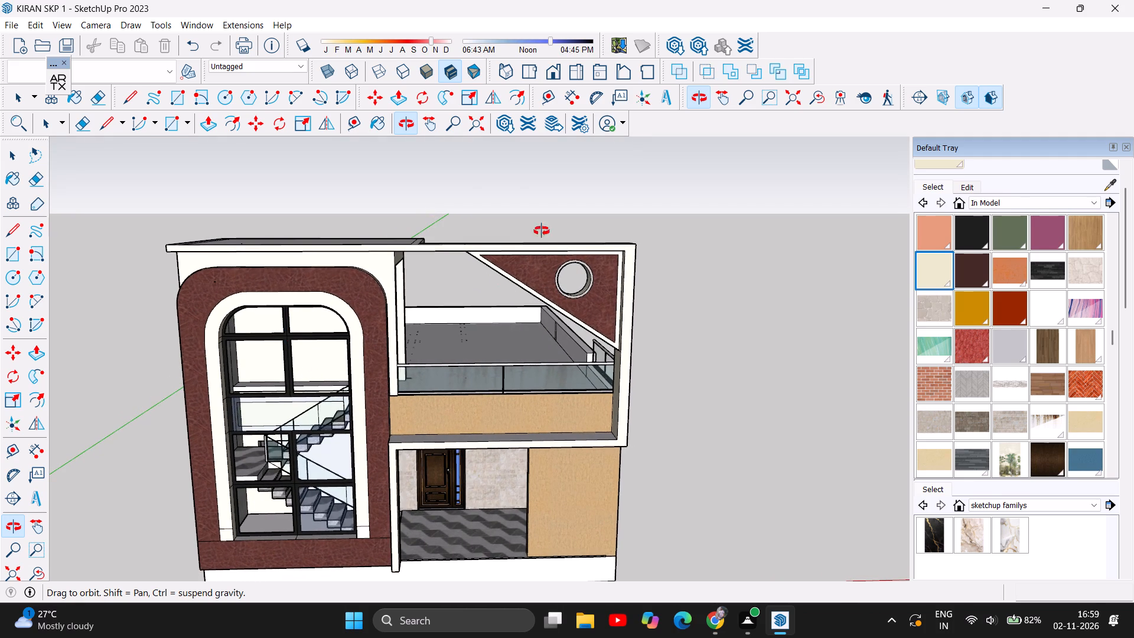
pyautogui.press('Print')
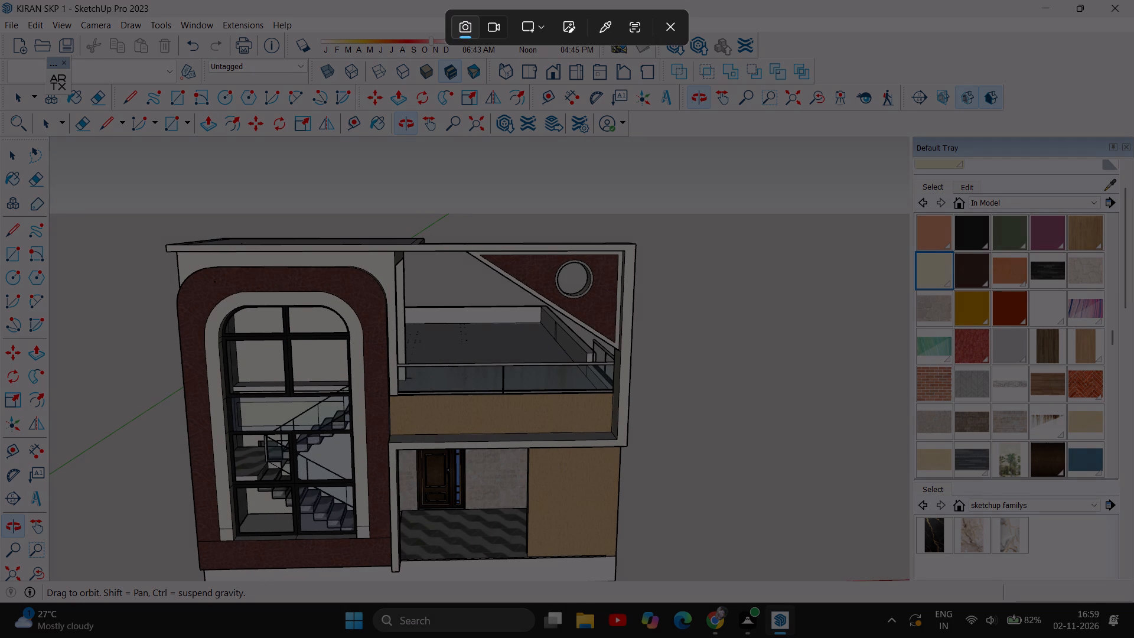
pyautogui.click(539, 35)
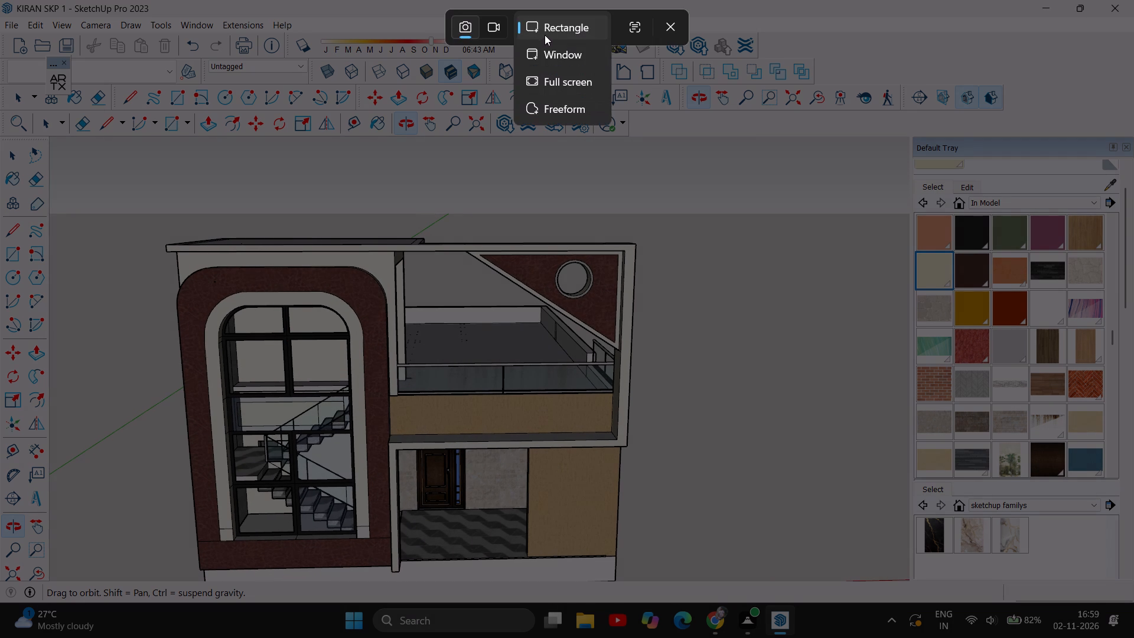
pyautogui.click(552, 21)
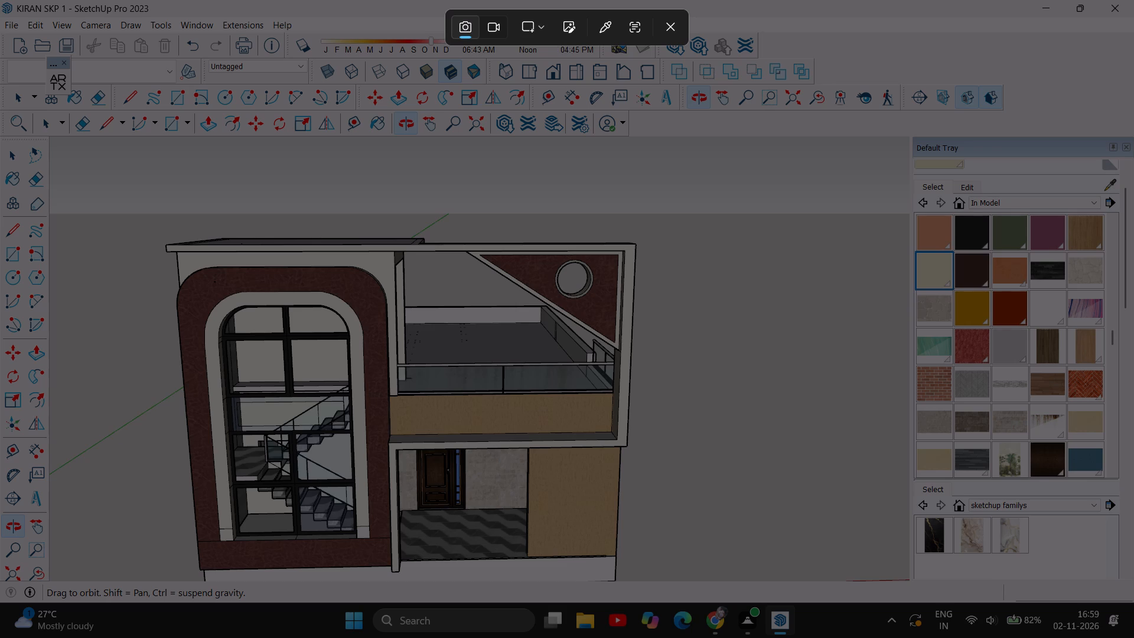
pyautogui.moveTo(125, 209); pyautogui.dragTo(697, 578)
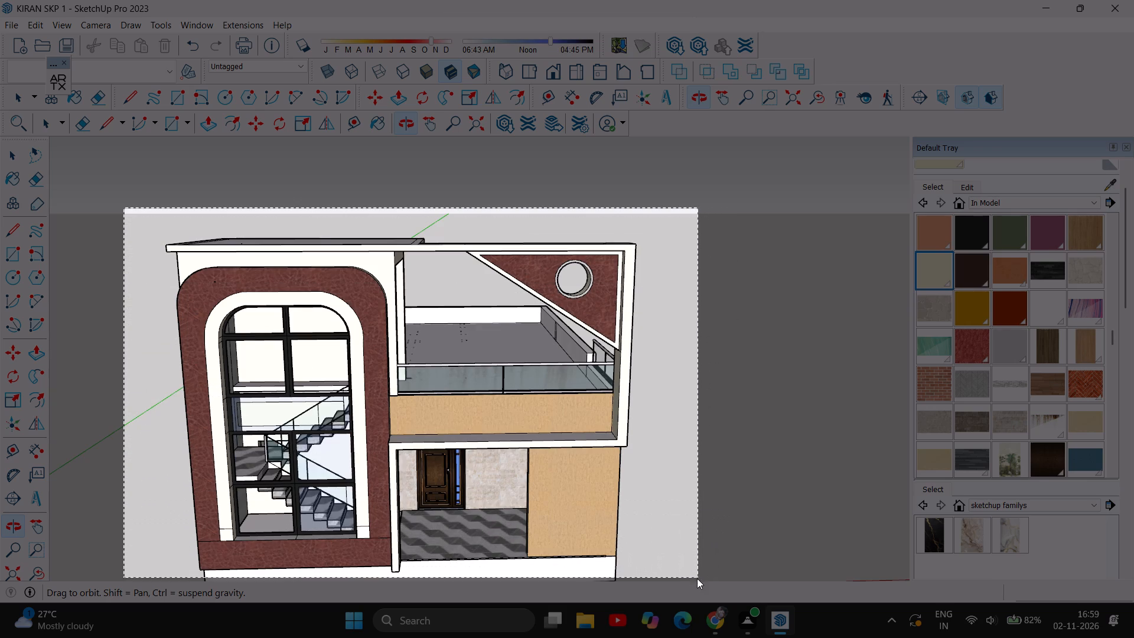
pyautogui.moveTo(697, 578); pyautogui.dragTo(670, 579)
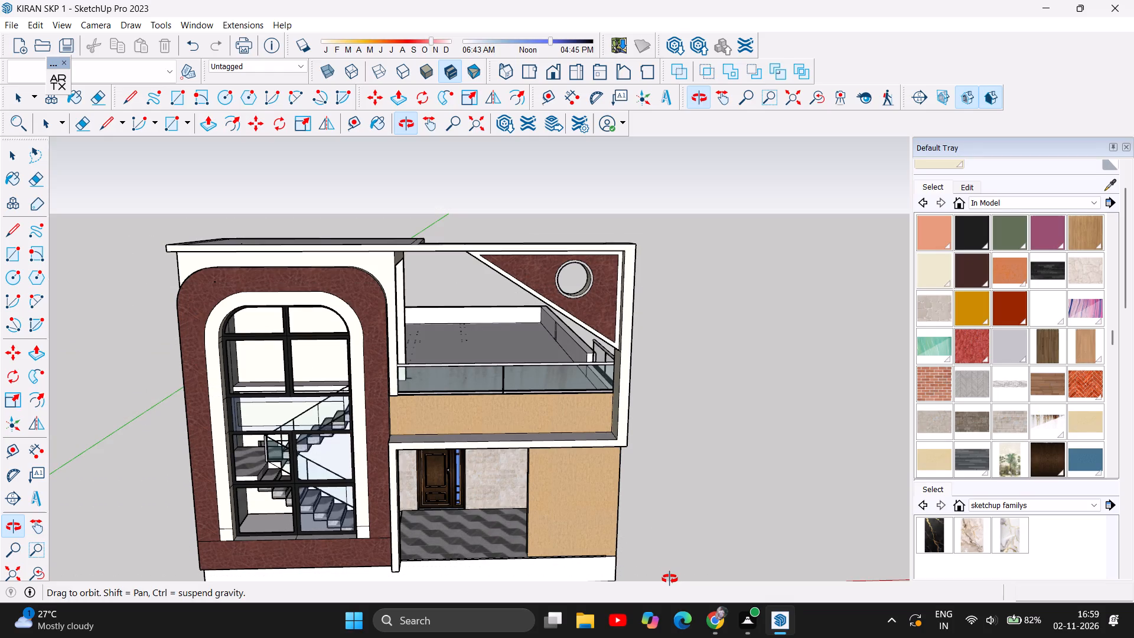
# Save the front-facade capture as a PNG in the Screenshots folder, replacing the existing file, and close the Snipping Tool.
pyautogui.click(980, 565)
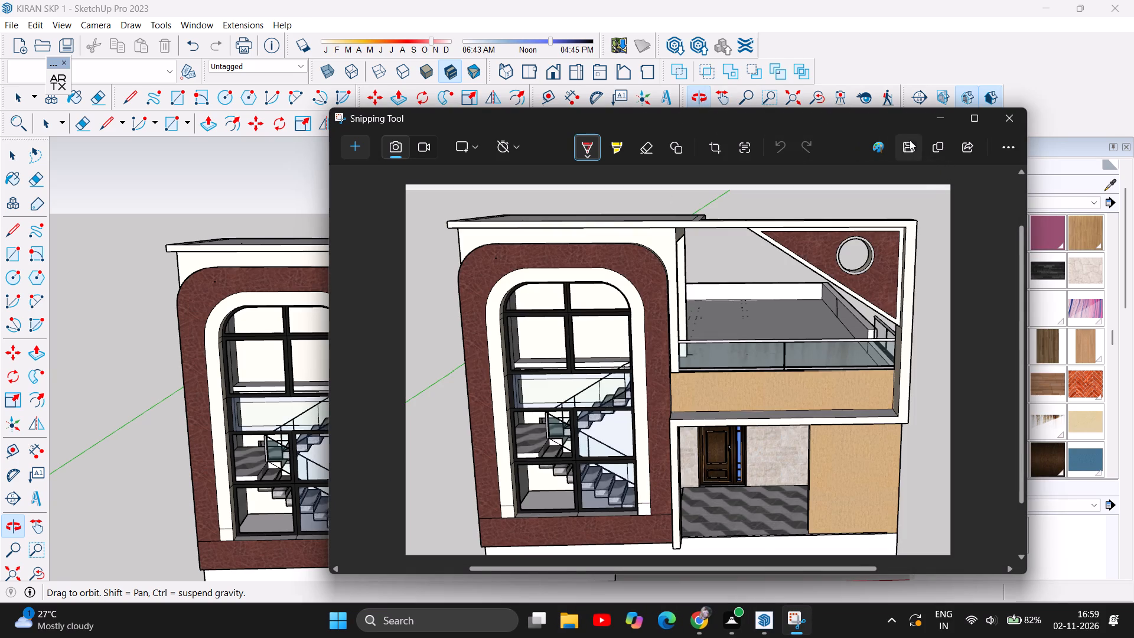
pyautogui.click(908, 145)
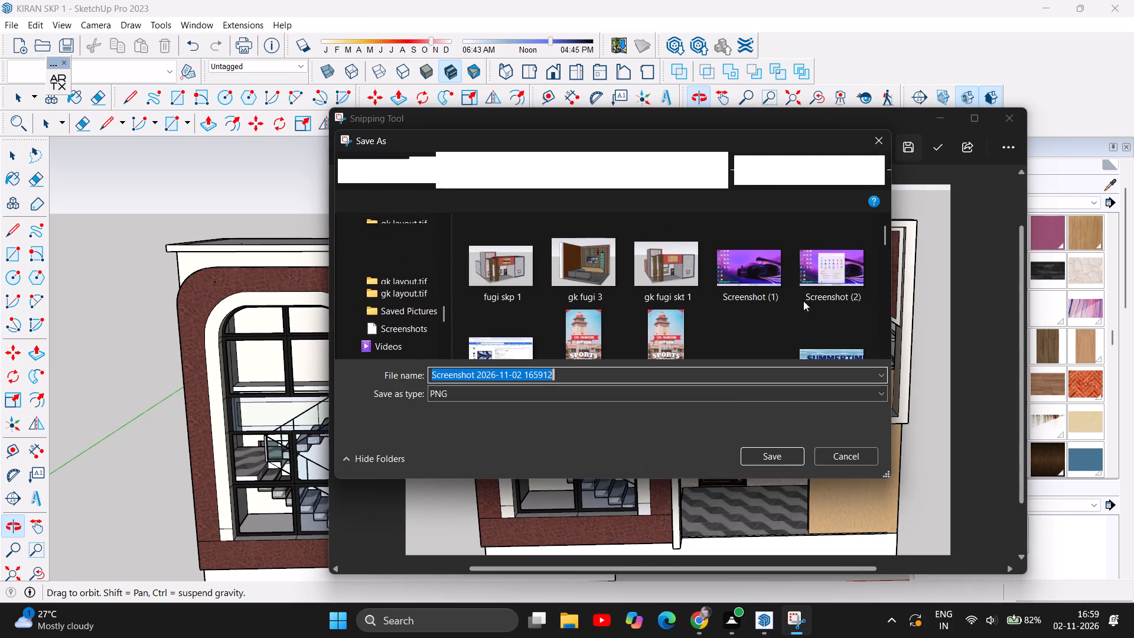
pyautogui.click(777, 458)
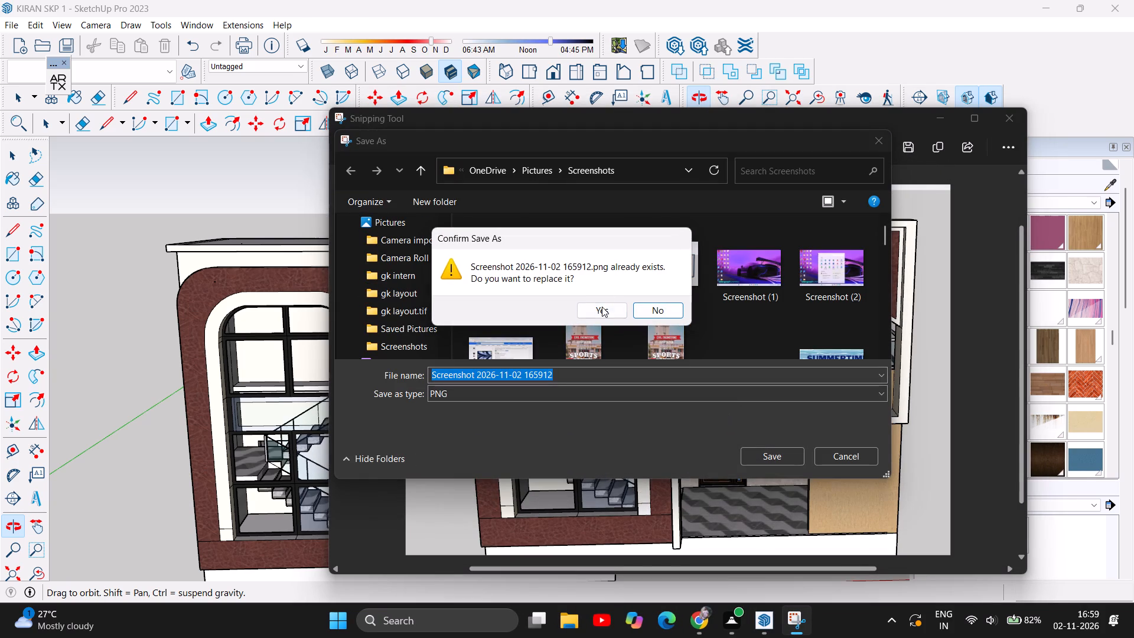
pyautogui.click(602, 307)
pyautogui.click(1015, 118)
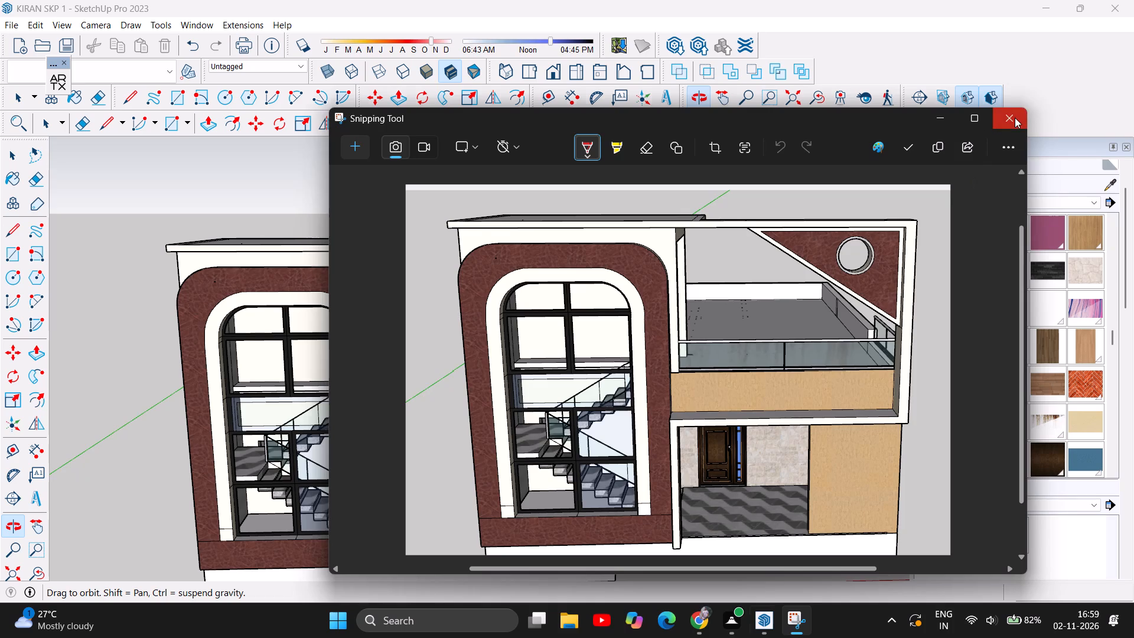
# Examine the house exterior from the side, the rear and below, ending at a front view.
pyautogui.scroll(-3, 519, 410)
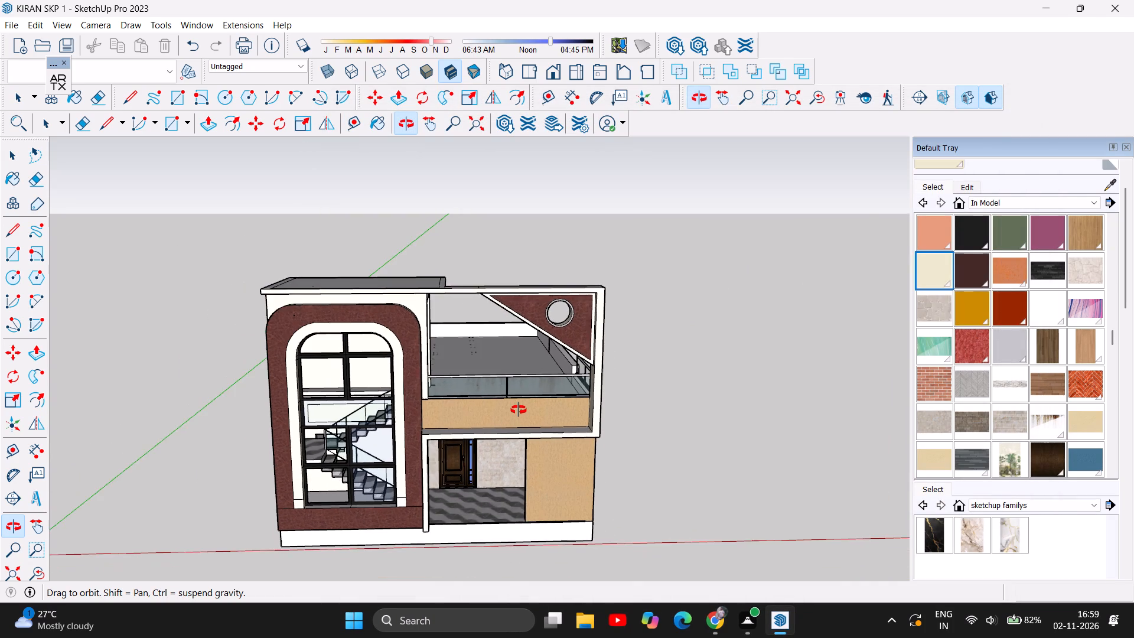
pyautogui.scroll(-1, 519, 410)
pyautogui.moveTo(670, 455); pyautogui.dragTo(384, 429)
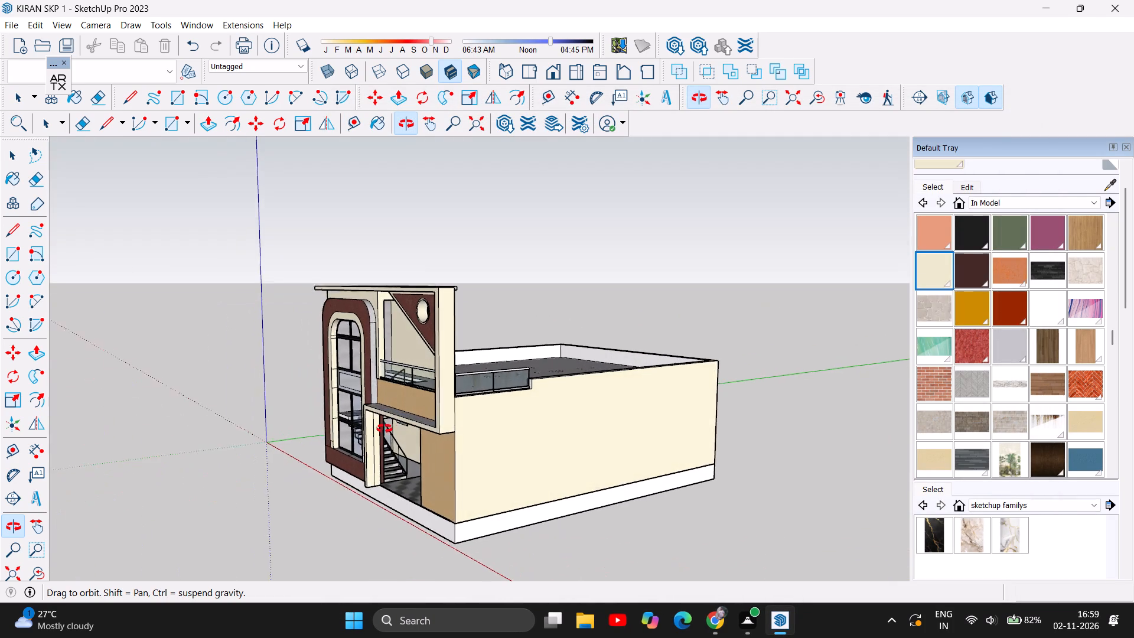
pyautogui.moveTo(384, 429); pyautogui.dragTo(383, 430)
pyautogui.moveTo(494, 416); pyautogui.dragTo(174, 457)
pyautogui.moveTo(759, 541); pyautogui.dragTo(569, 480)
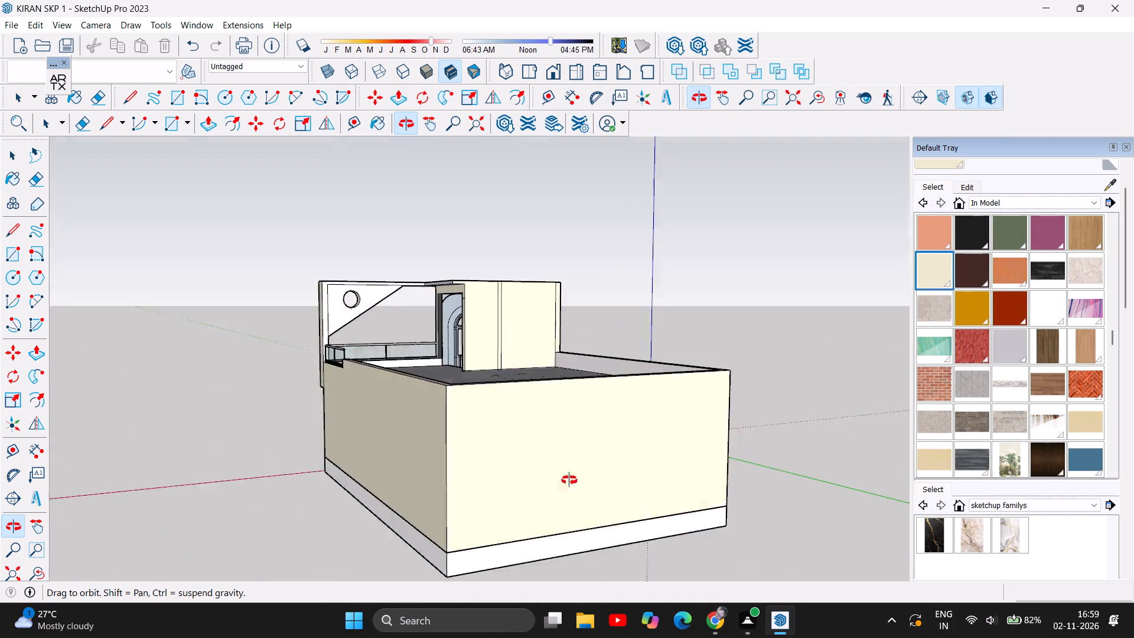
pyautogui.moveTo(569, 480); pyautogui.dragTo(270, 448)
pyautogui.moveTo(729, 457); pyautogui.dragTo(162, 411)
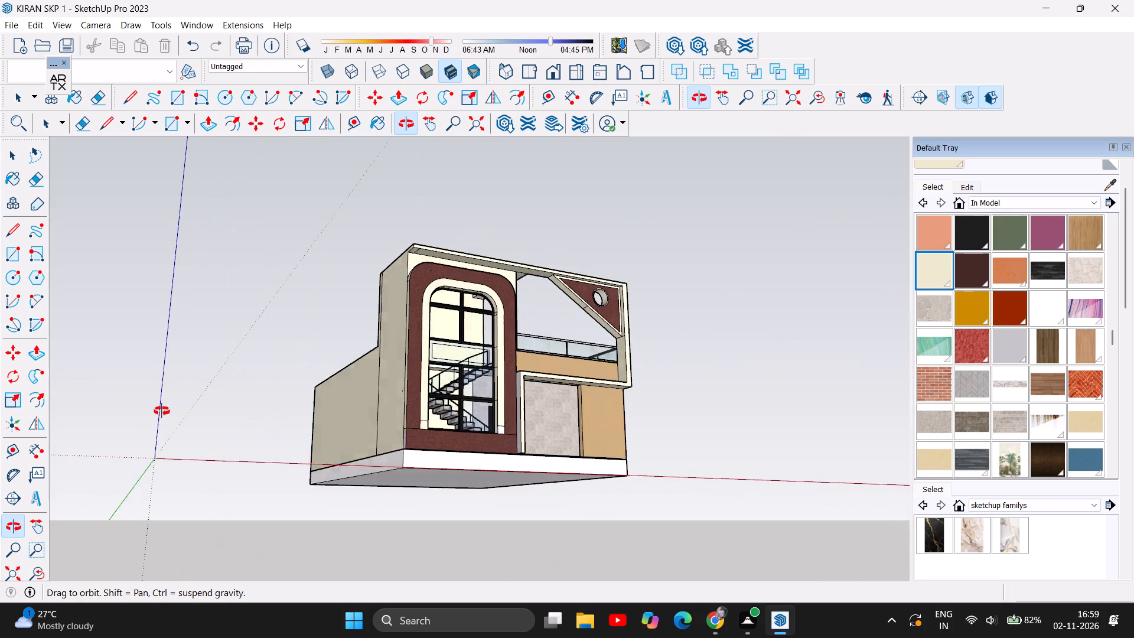
pyautogui.moveTo(162, 411); pyautogui.dragTo(122, 403)
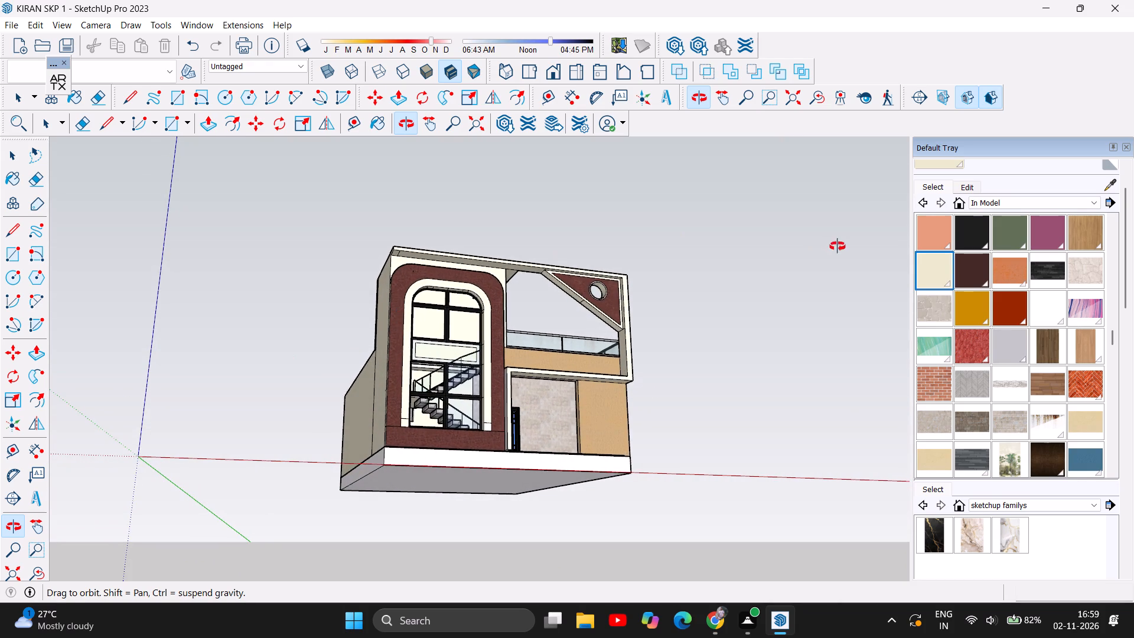
pyautogui.moveTo(514, 435); pyautogui.dragTo(492, 493)
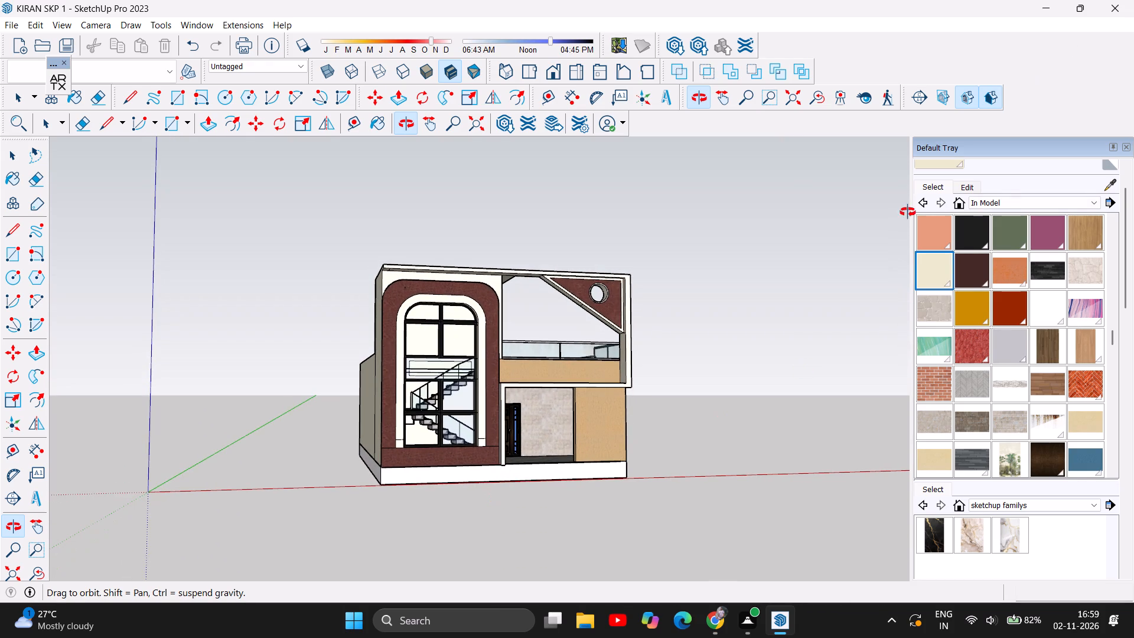
# Save the house model.
pyautogui.hotkey('ctrl', 's')
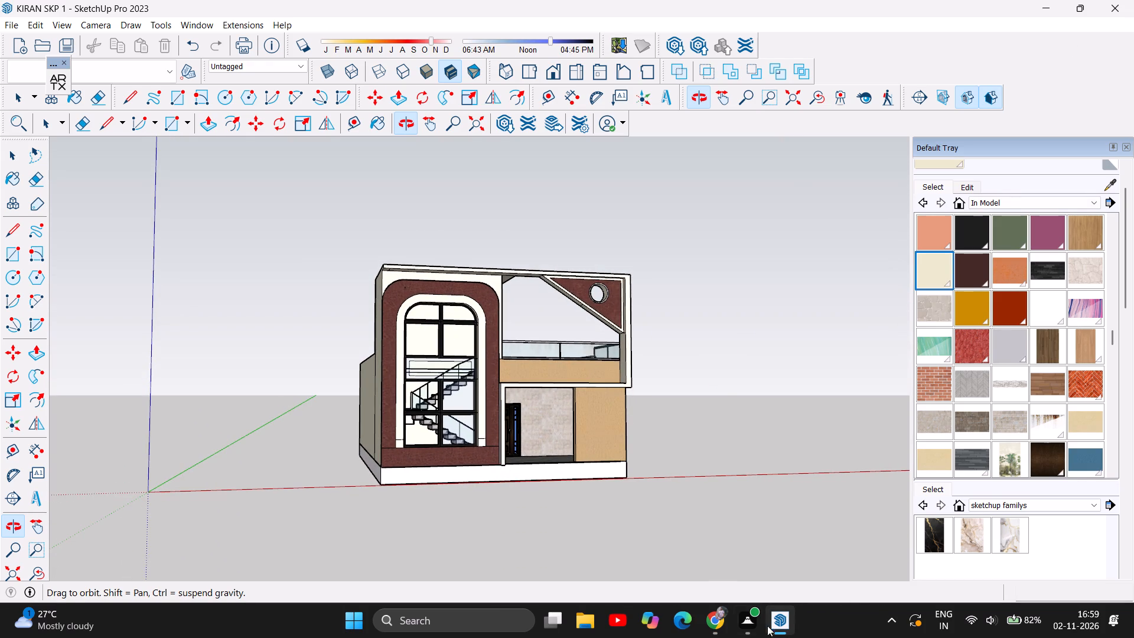
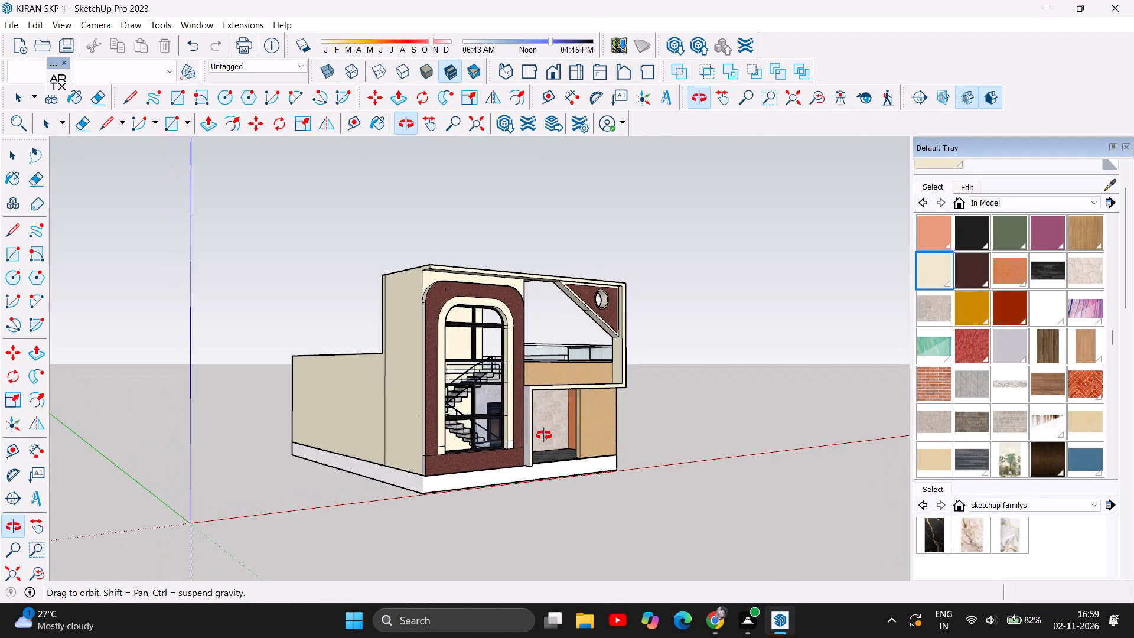
# Examine the house's front facade up close, including the arched stair window, the terrace railing and the triangular corner panel.
pyautogui.scroll(1, 425, 311)
pyautogui.scroll(1, 395, 274)
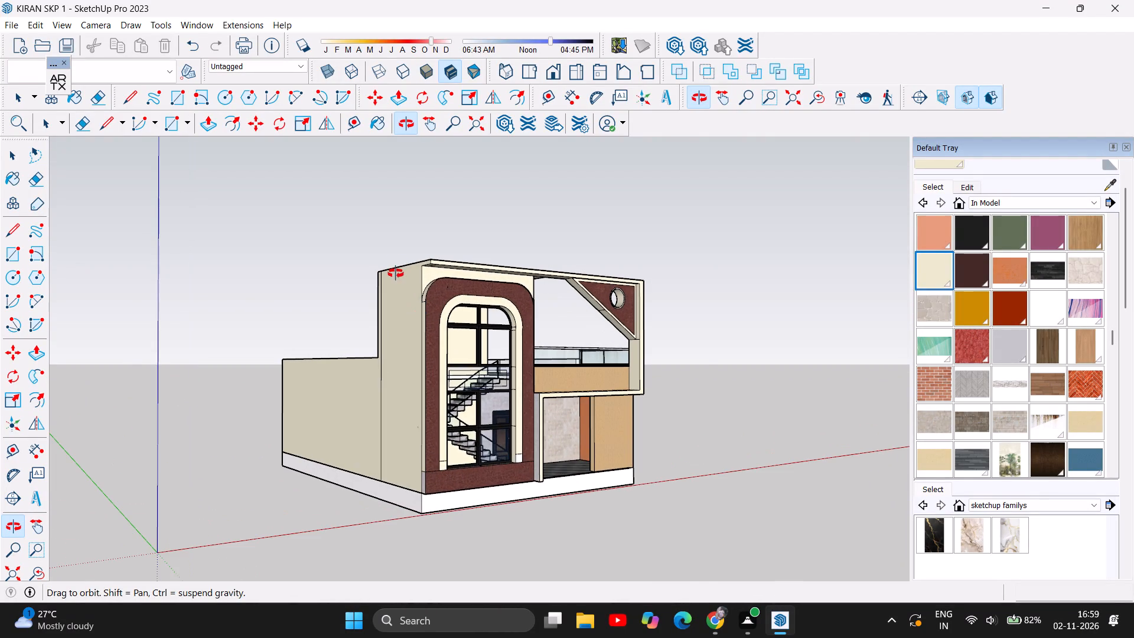
pyautogui.scroll(3, 396, 274)
pyautogui.scroll(1, 461, 306)
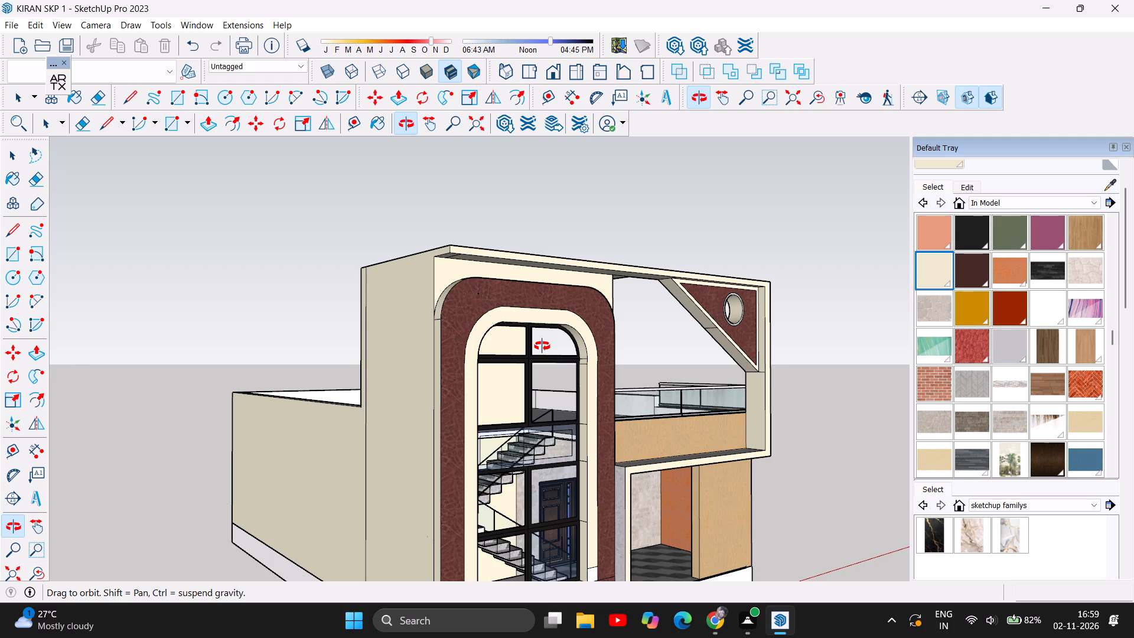
pyautogui.scroll(1, 449, 330)
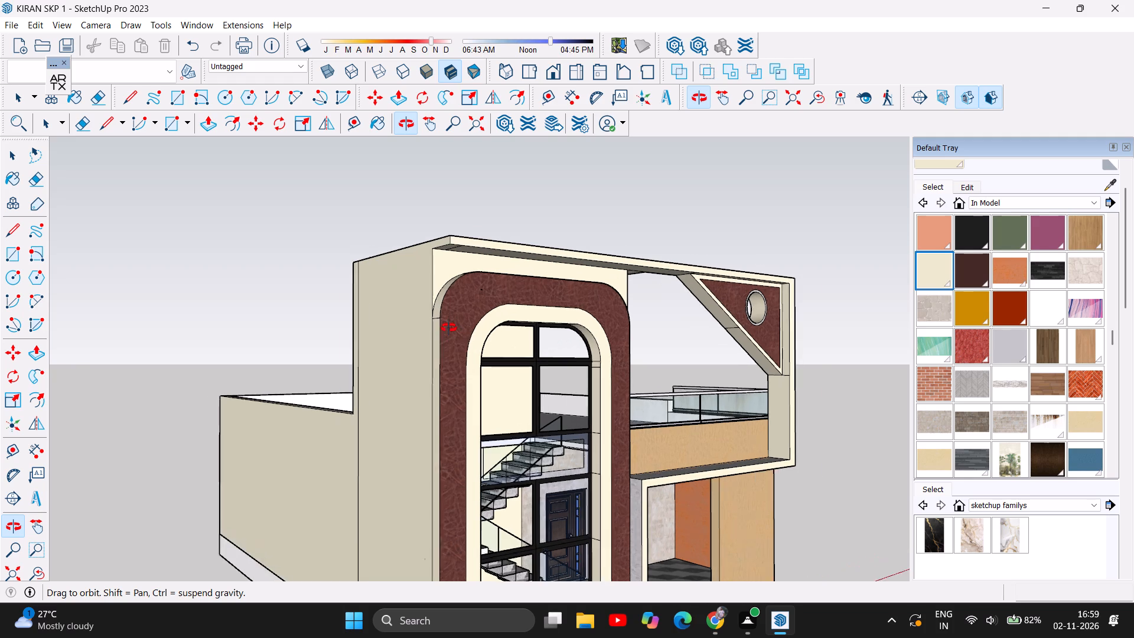
pyautogui.scroll(2, 449, 328)
pyautogui.moveTo(421, 327); pyautogui.dragTo(130, 299)
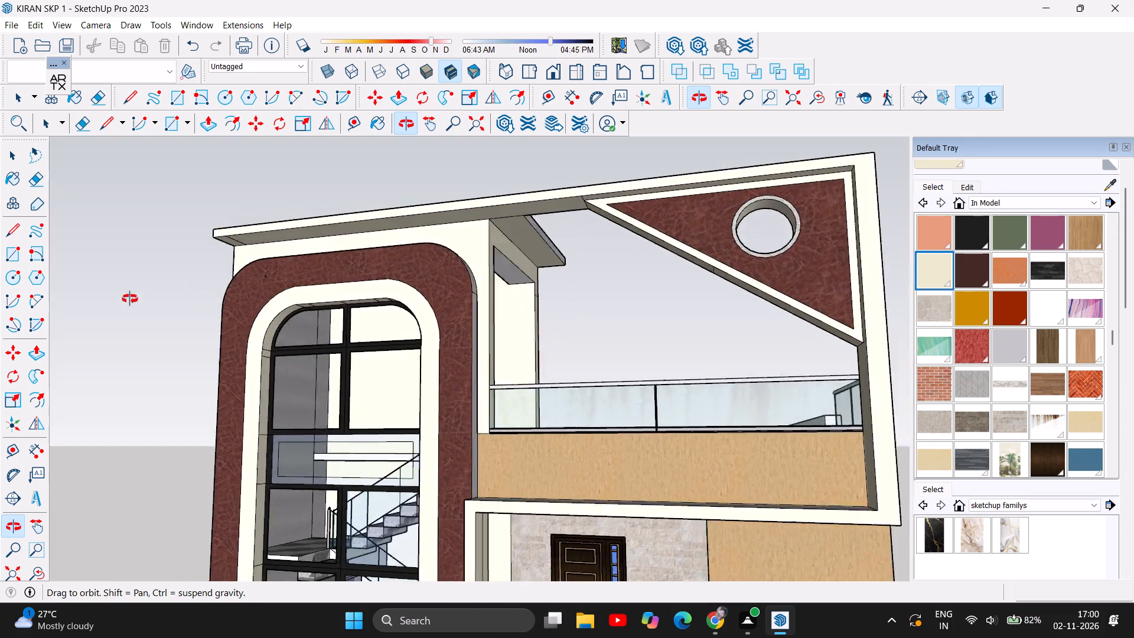
pyautogui.moveTo(130, 299); pyautogui.dragTo(307, 334)
pyautogui.scroll(1, 307, 334)
pyautogui.scroll(-2, 307, 334)
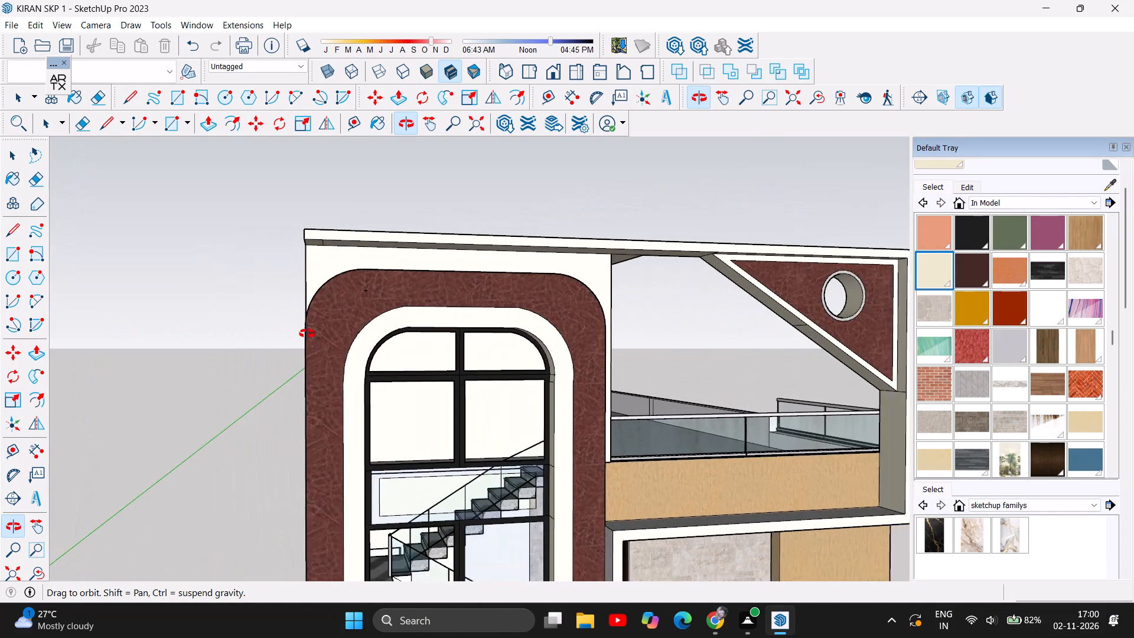
pyautogui.scroll(-1, 307, 334)
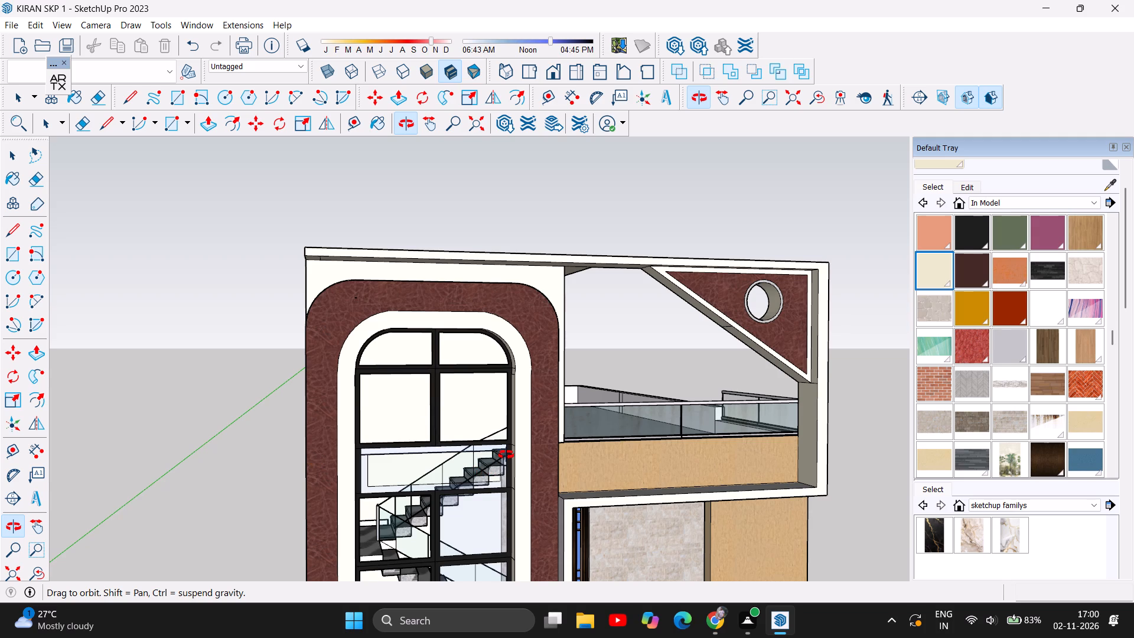
pyautogui.scroll(-3, 634, 262)
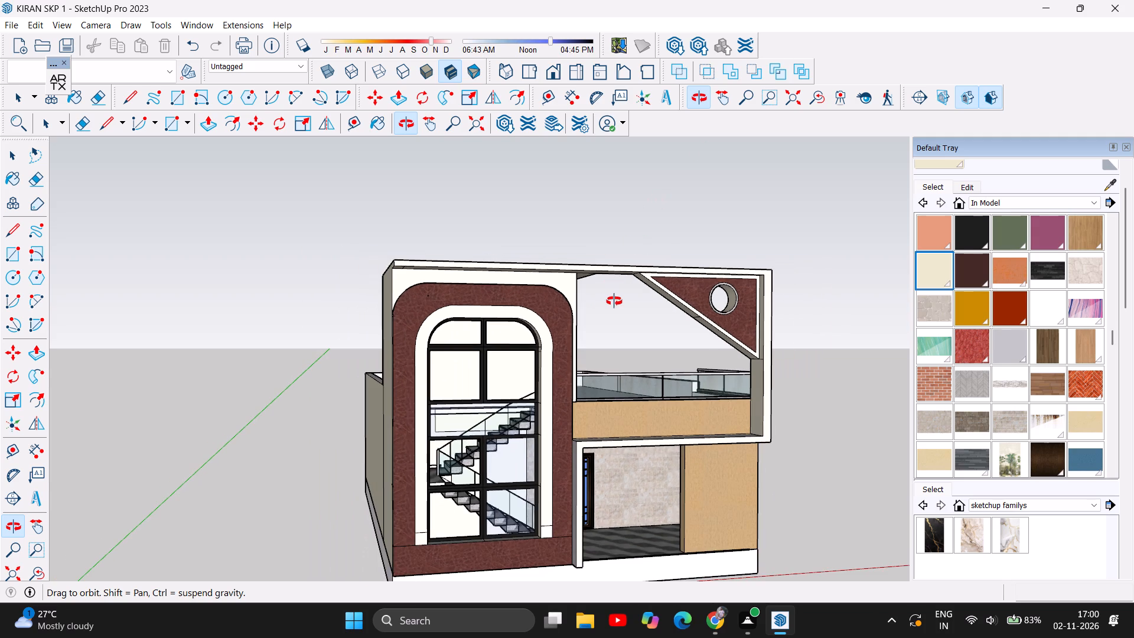
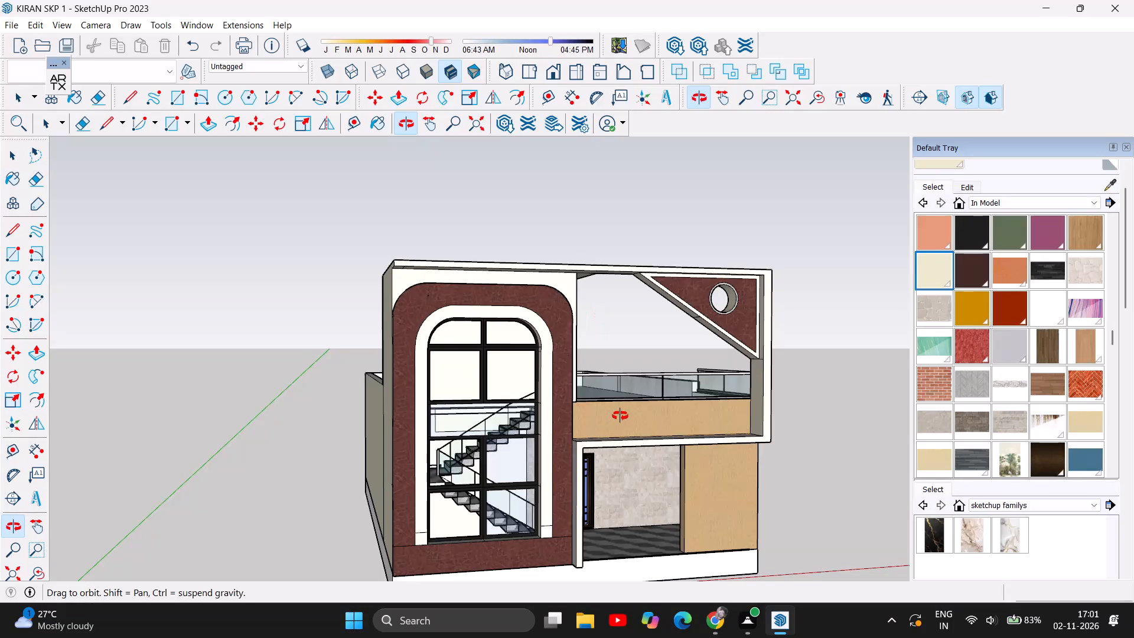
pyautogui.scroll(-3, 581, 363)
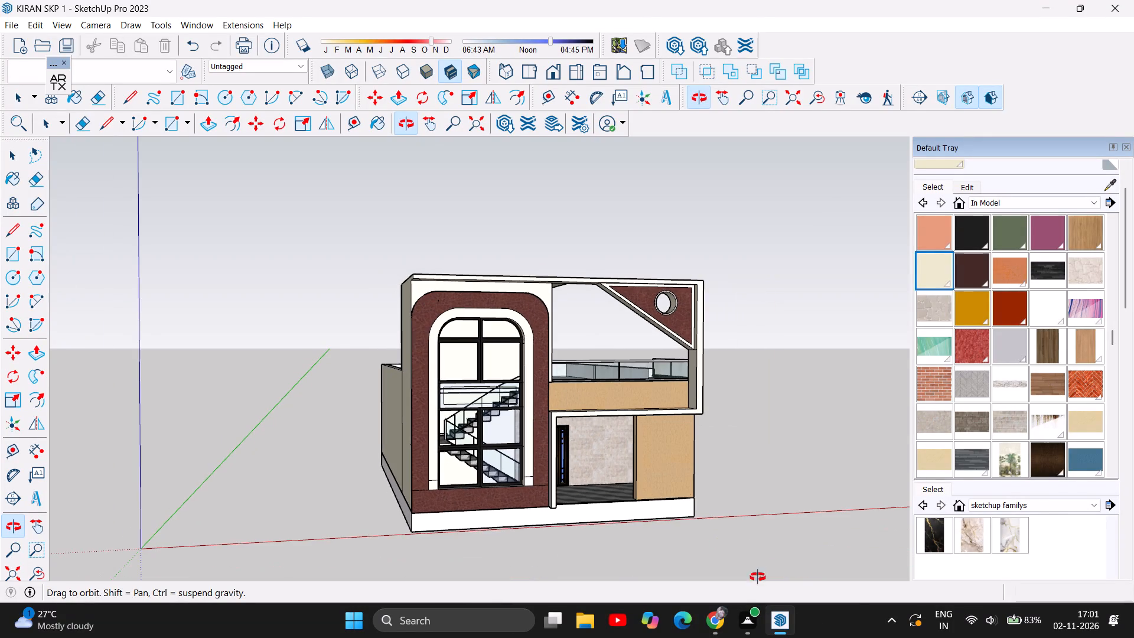
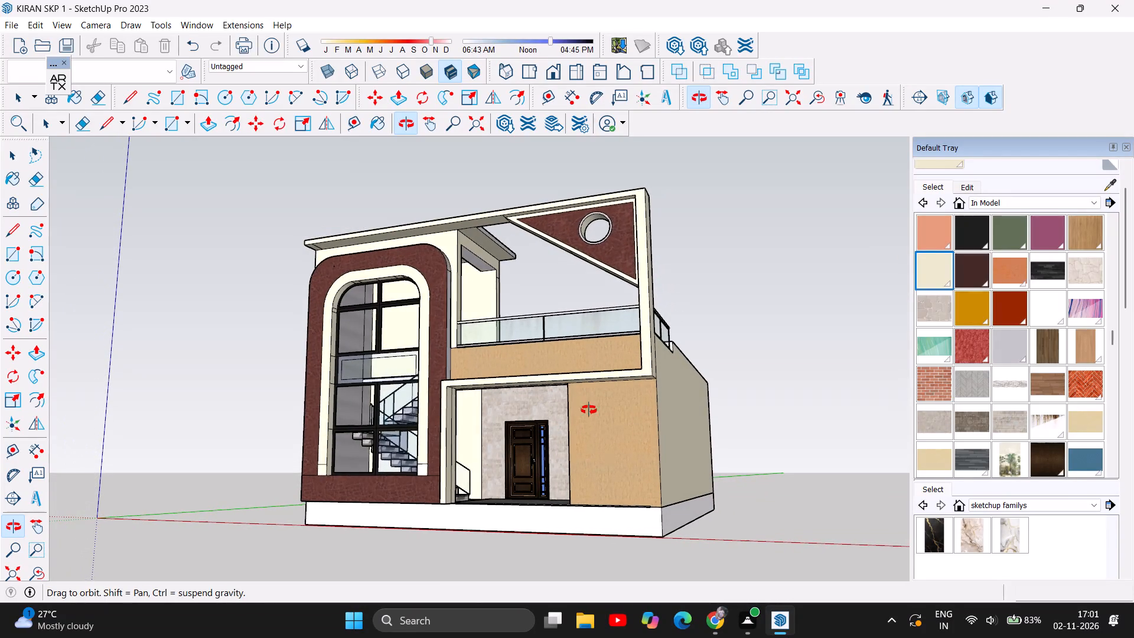
# Examine the front facade of the house from several angles, including the arched window, entrance and balcony.
pyautogui.scroll(3, 636, 401)
pyautogui.moveTo(602, 455); pyautogui.dragTo(608, 460)
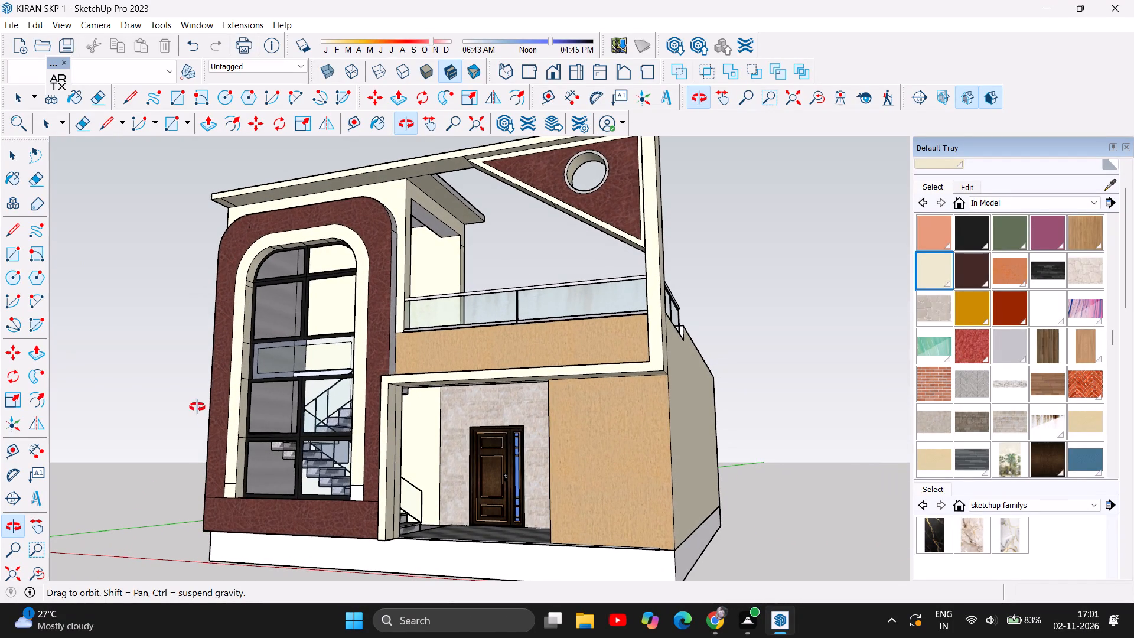
pyautogui.scroll(2, 226, 381)
pyautogui.scroll(-1, 333, 364)
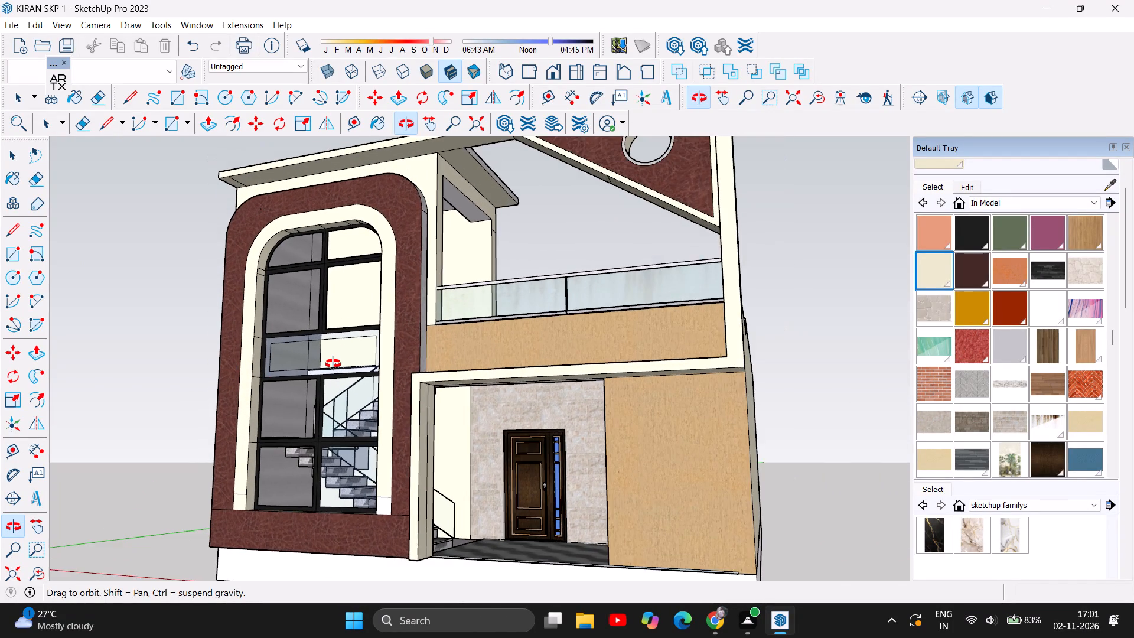
pyautogui.scroll(-2, 333, 364)
pyautogui.moveTo(308, 375); pyautogui.dragTo(515, 472)
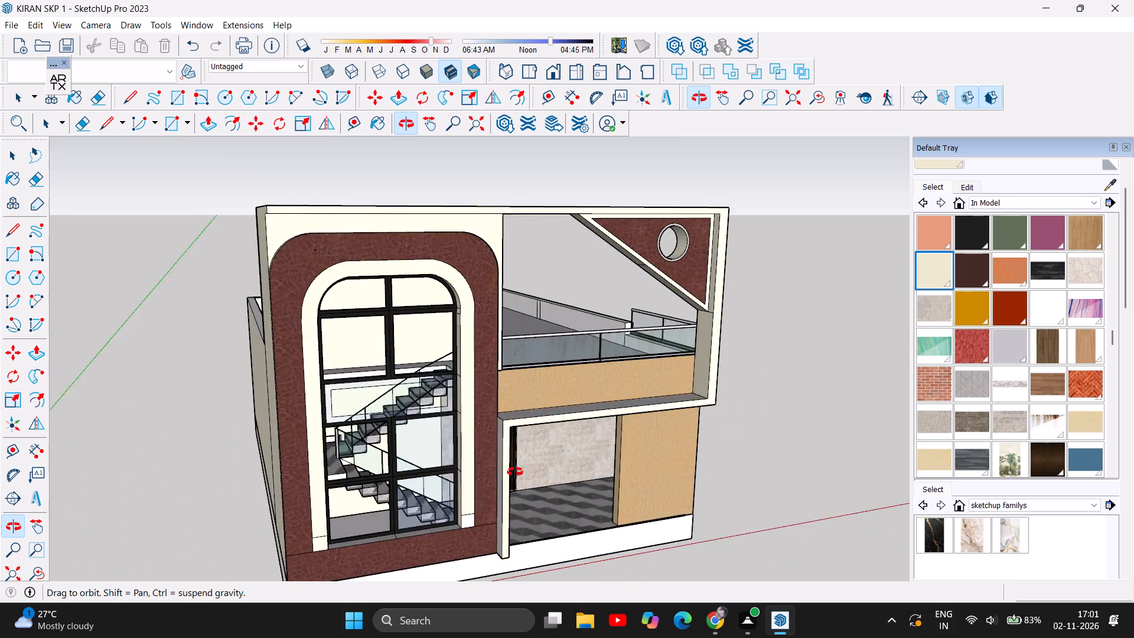
pyautogui.moveTo(515, 472); pyautogui.dragTo(434, 422)
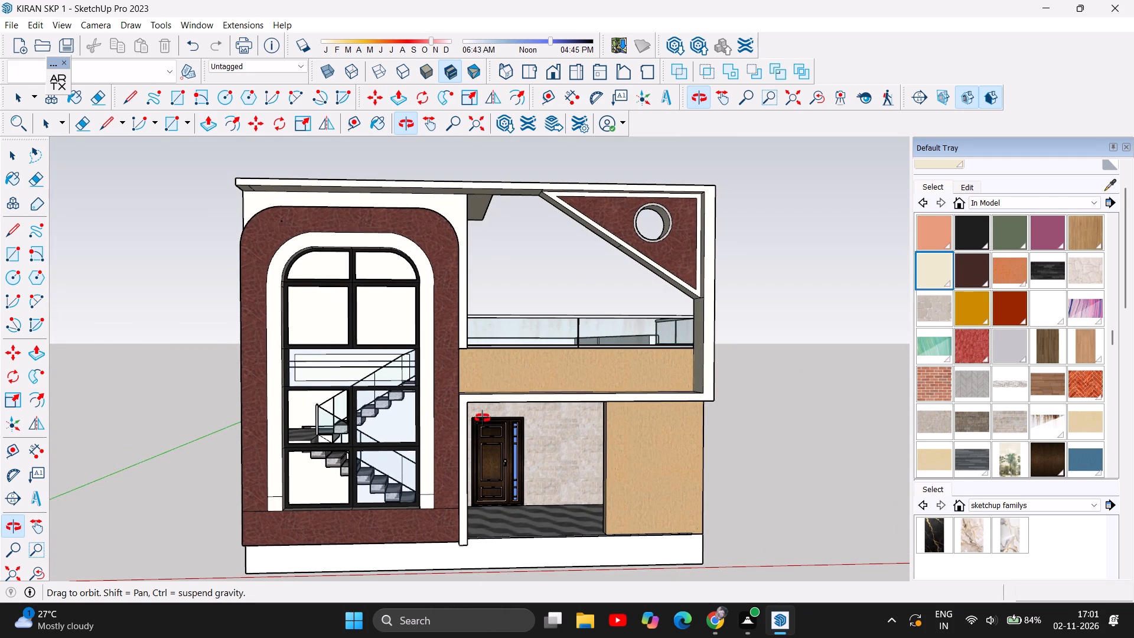
pyautogui.scroll(-1, 612, 489)
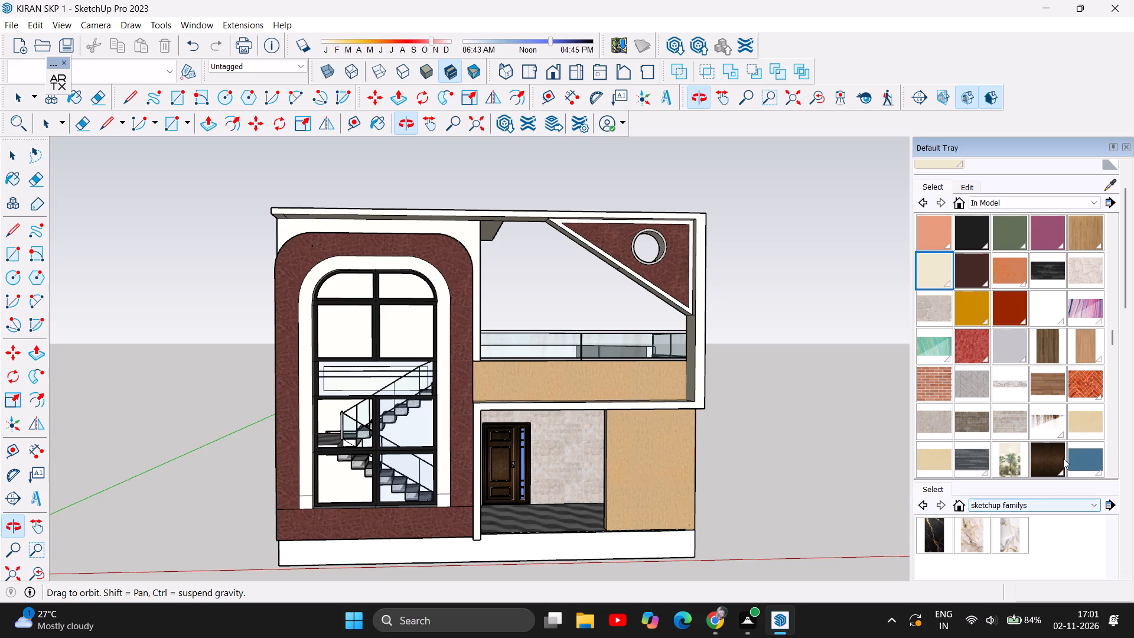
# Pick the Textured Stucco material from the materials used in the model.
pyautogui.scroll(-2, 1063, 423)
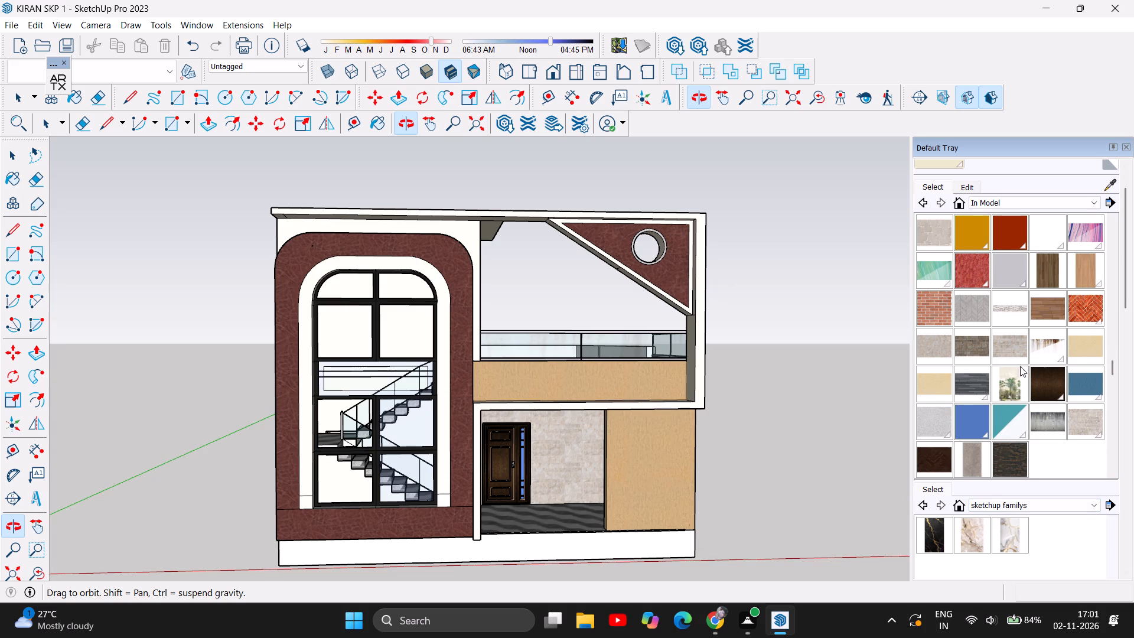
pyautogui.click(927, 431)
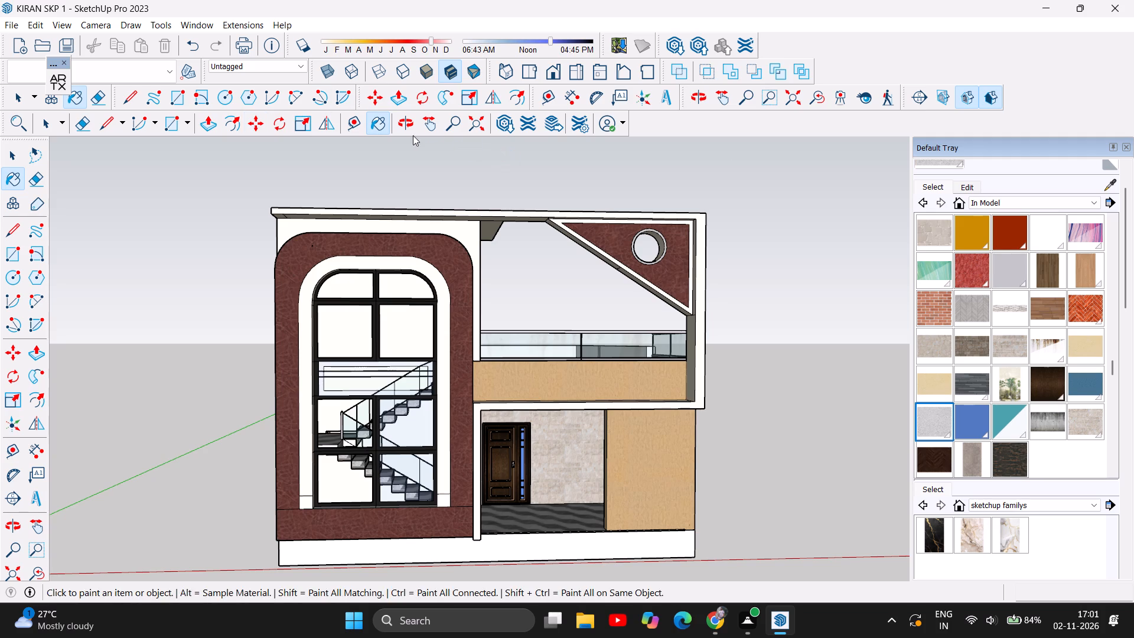
# Paint the rear faces of the triangular panel with the round opening and its frame, facing the roof terrace, with the cream material.
pyautogui.click(402, 122)
pyautogui.moveTo(571, 292); pyautogui.dragTo(377, 279)
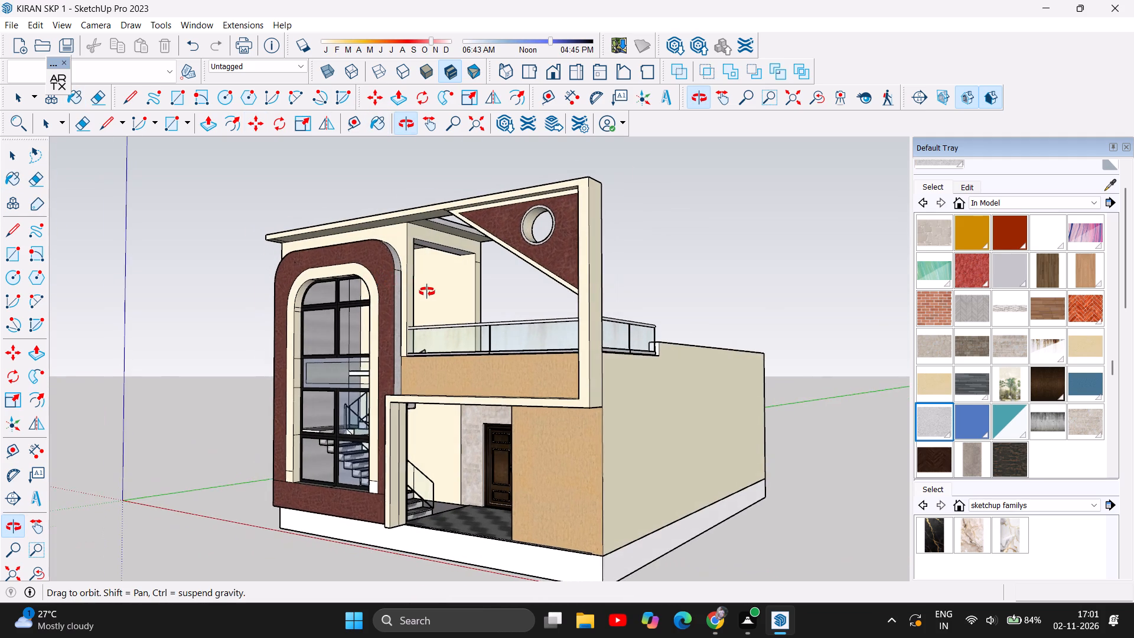
pyautogui.scroll(4, 428, 292)
pyautogui.moveTo(467, 334); pyautogui.dragTo(228, 395)
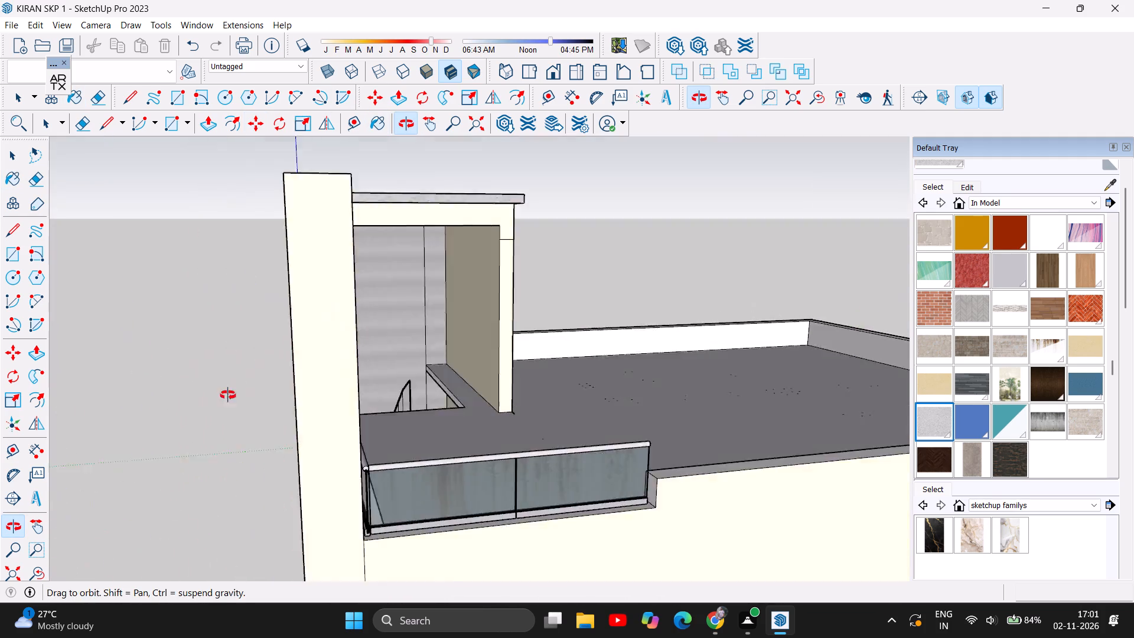
pyautogui.moveTo(228, 395); pyautogui.dragTo(0, 410)
pyautogui.moveTo(379, 381); pyautogui.dragTo(296, 391)
pyautogui.moveTo(129, 334); pyautogui.dragTo(151, 331)
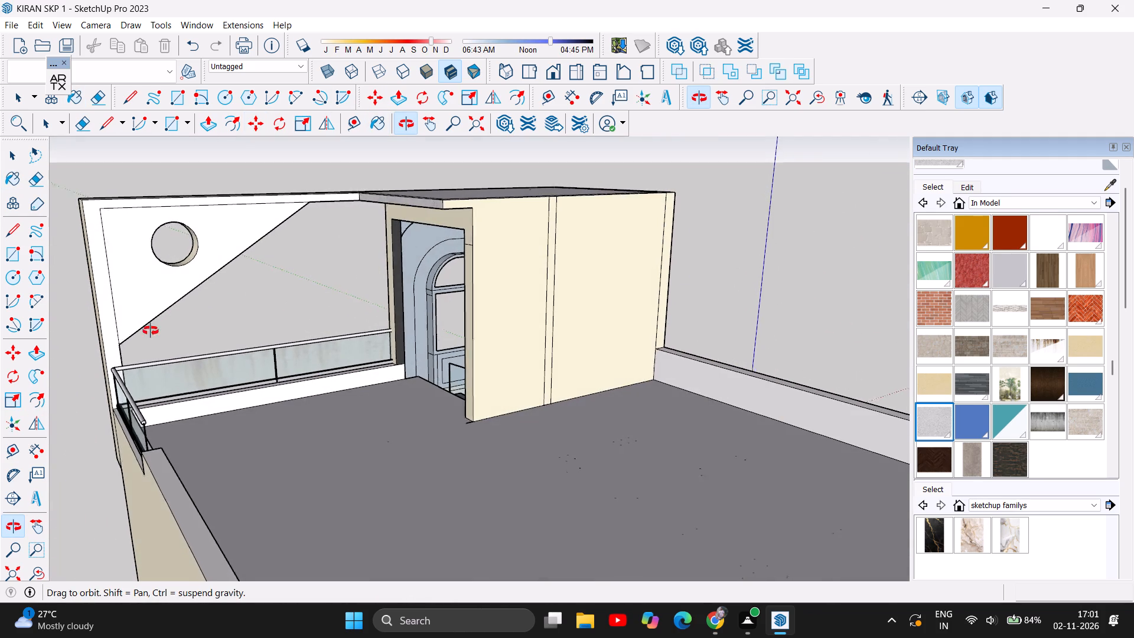
pyautogui.moveTo(151, 331); pyautogui.dragTo(96, 307)
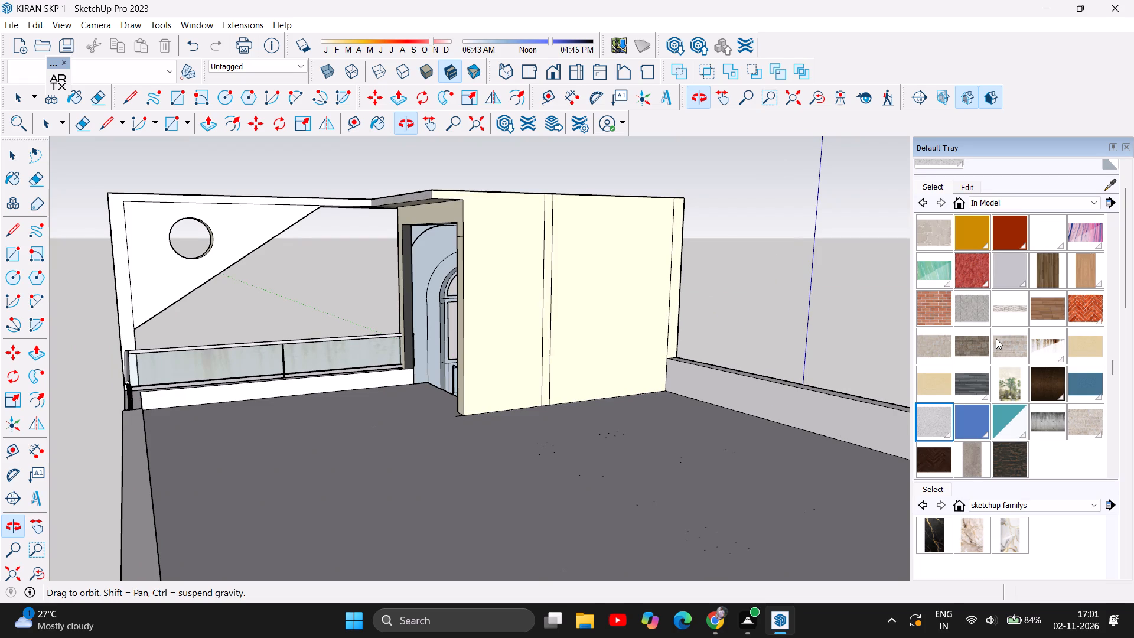
pyautogui.scroll(2, 977, 295)
pyautogui.scroll(3, 1044, 325)
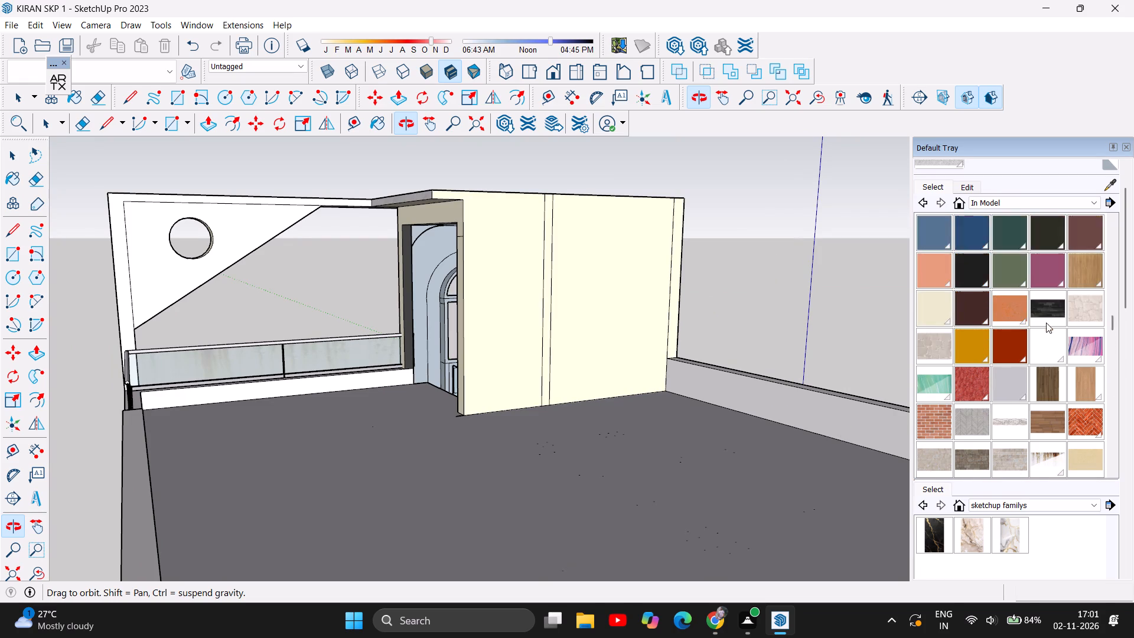
pyautogui.click(928, 387)
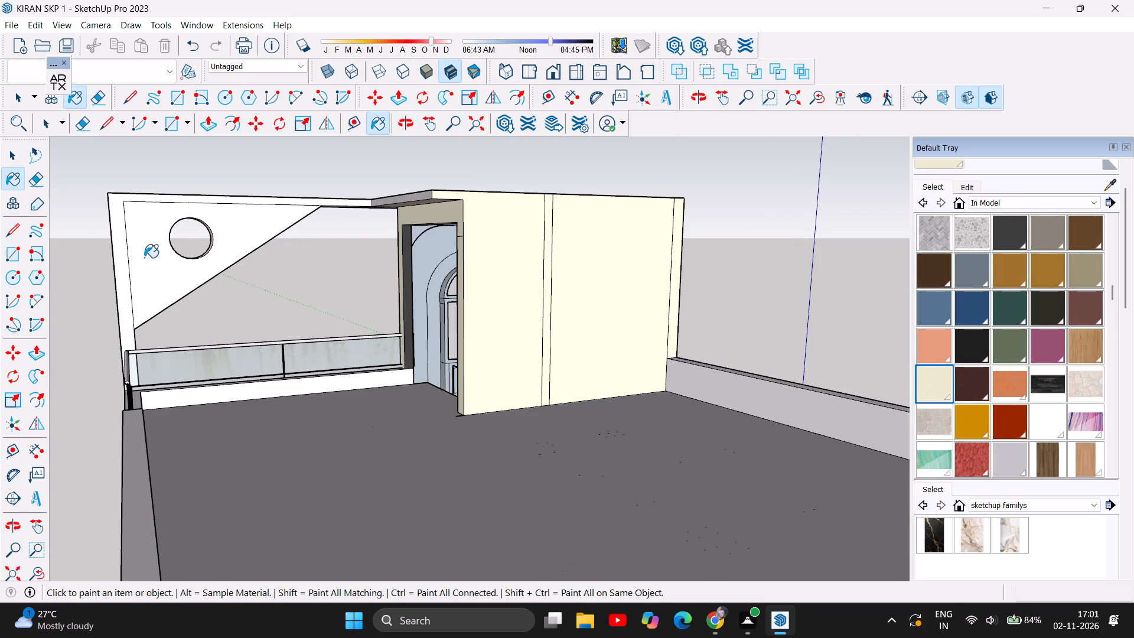
pyautogui.click(144, 258)
pyautogui.click(118, 254)
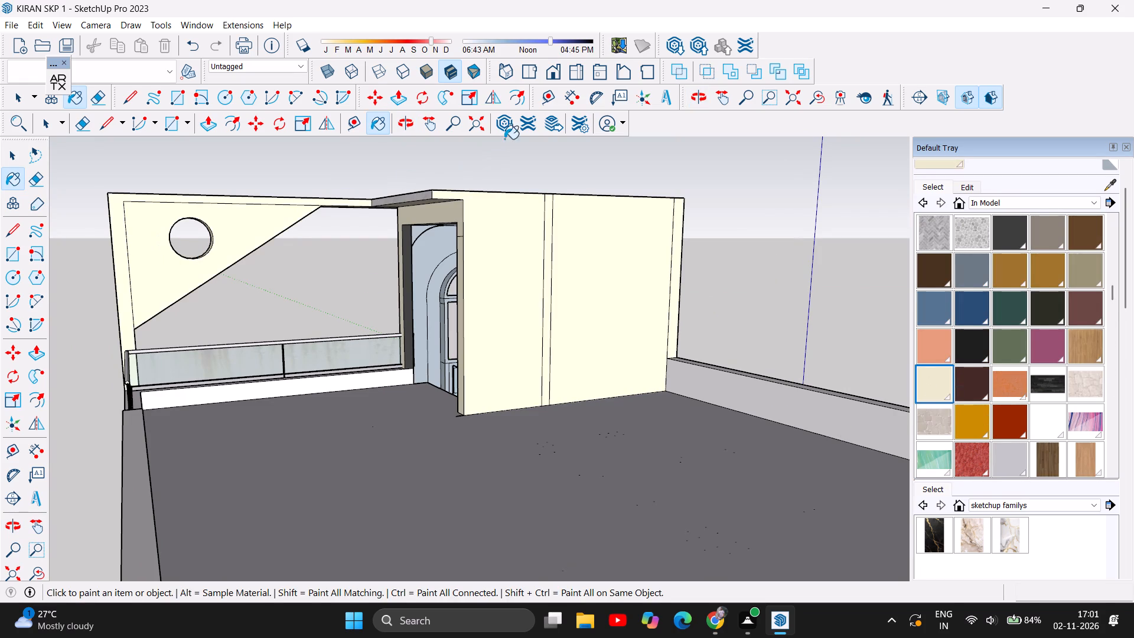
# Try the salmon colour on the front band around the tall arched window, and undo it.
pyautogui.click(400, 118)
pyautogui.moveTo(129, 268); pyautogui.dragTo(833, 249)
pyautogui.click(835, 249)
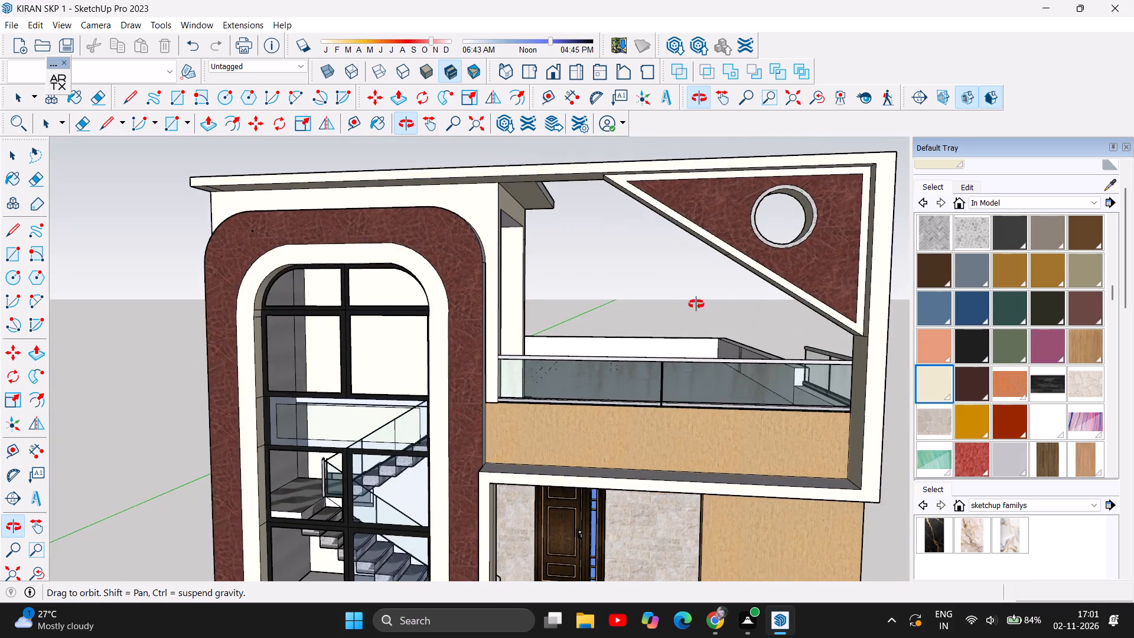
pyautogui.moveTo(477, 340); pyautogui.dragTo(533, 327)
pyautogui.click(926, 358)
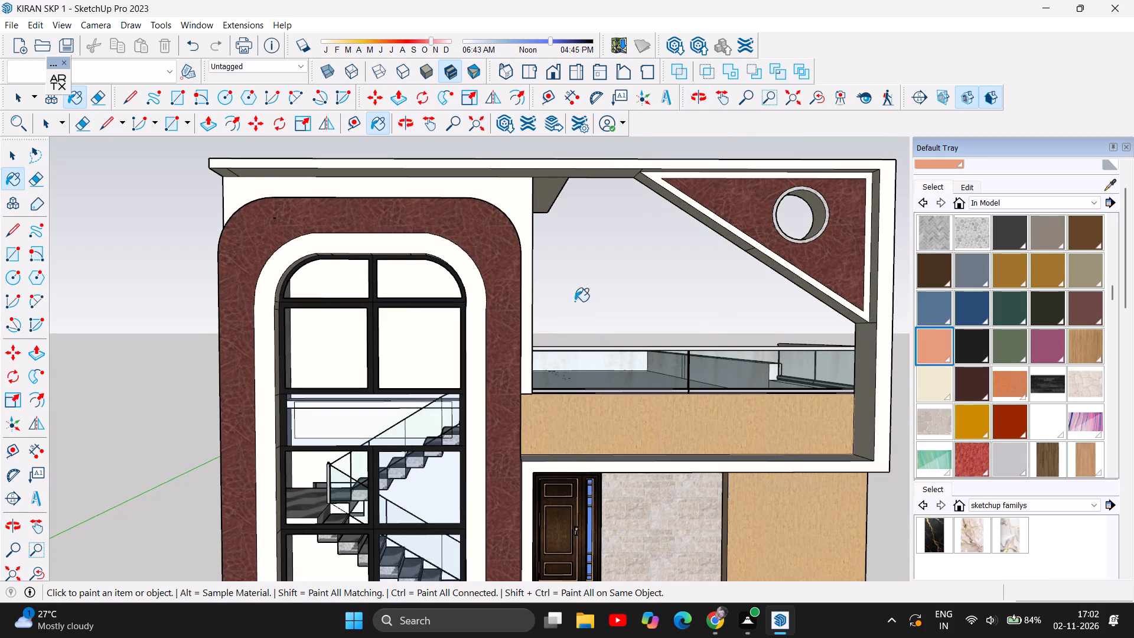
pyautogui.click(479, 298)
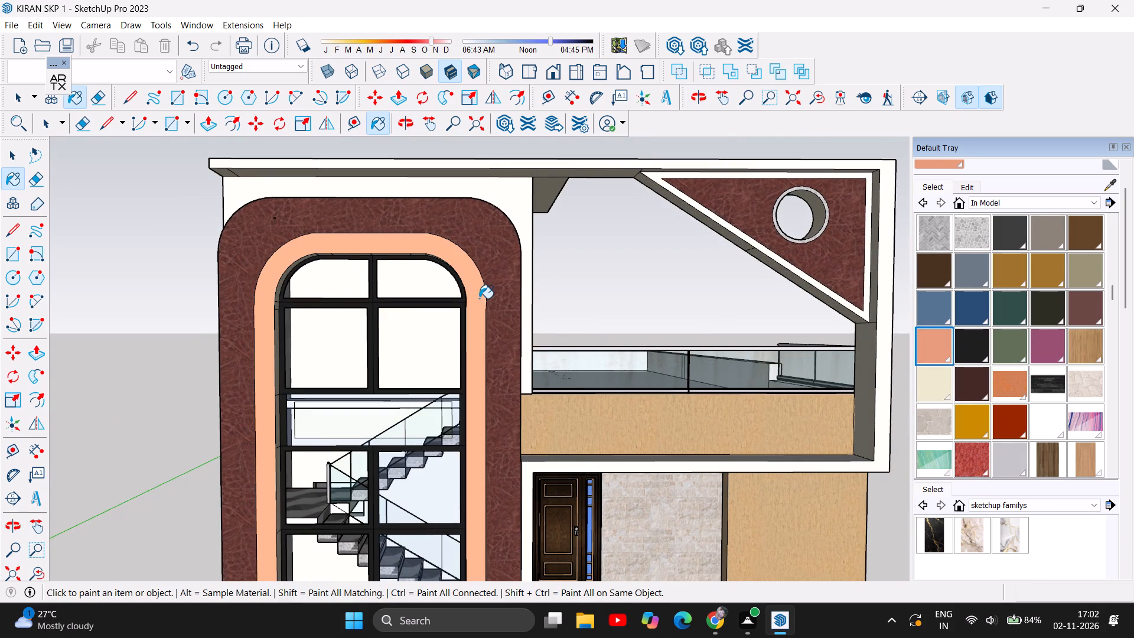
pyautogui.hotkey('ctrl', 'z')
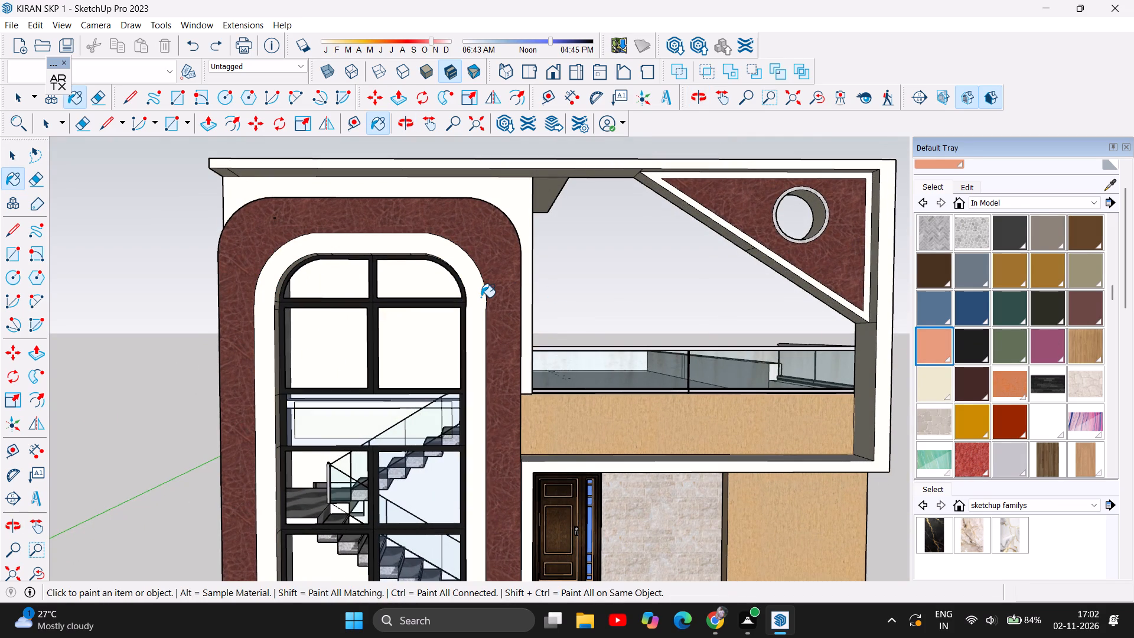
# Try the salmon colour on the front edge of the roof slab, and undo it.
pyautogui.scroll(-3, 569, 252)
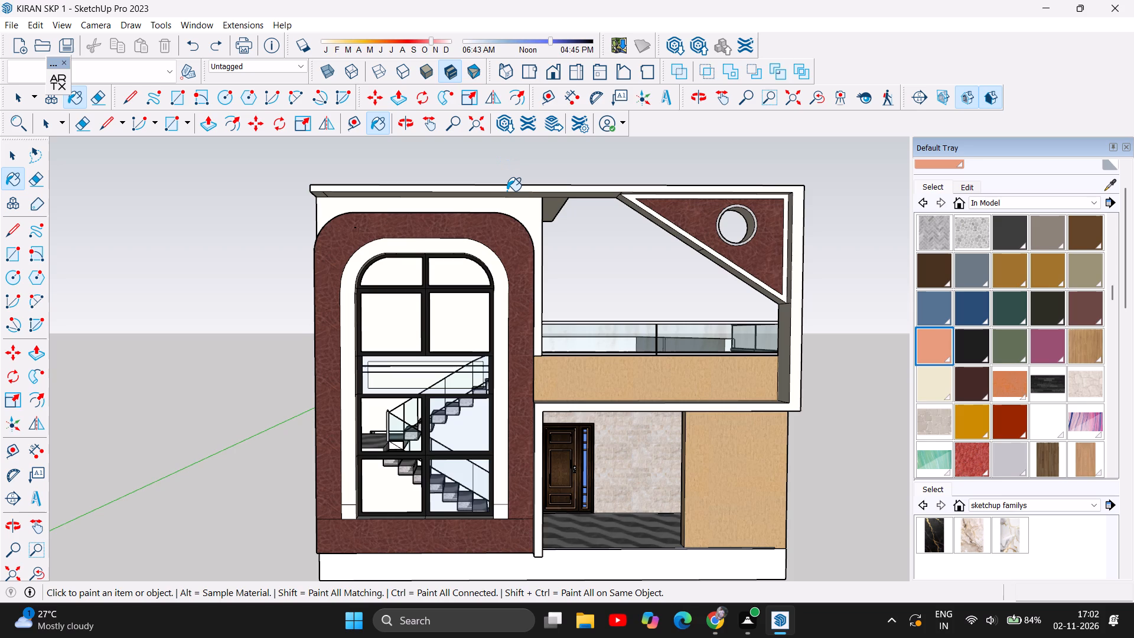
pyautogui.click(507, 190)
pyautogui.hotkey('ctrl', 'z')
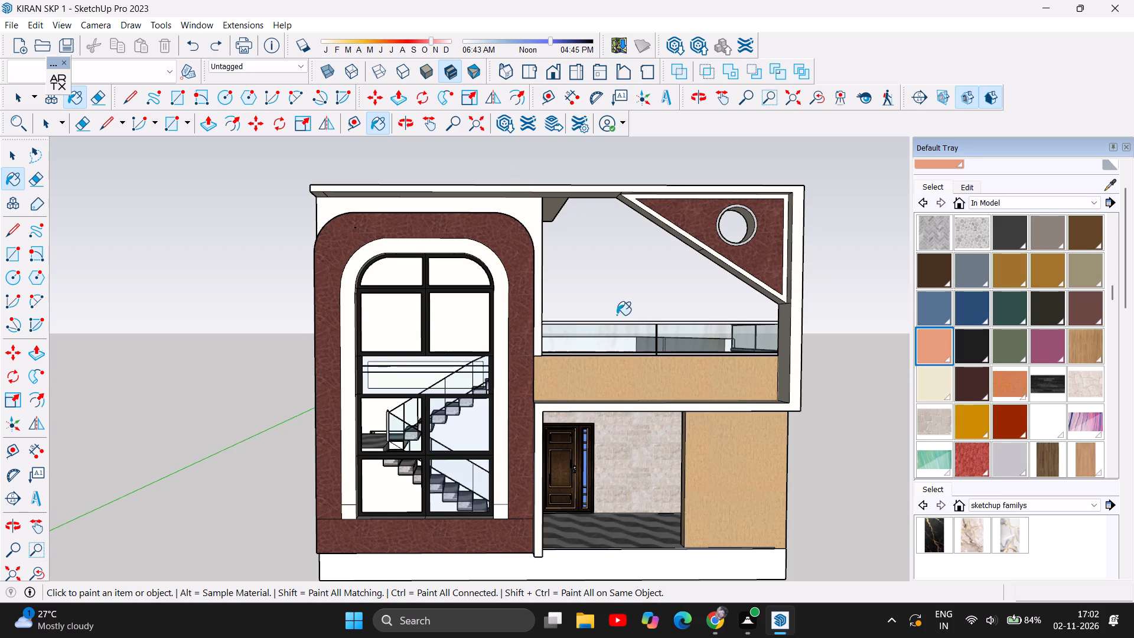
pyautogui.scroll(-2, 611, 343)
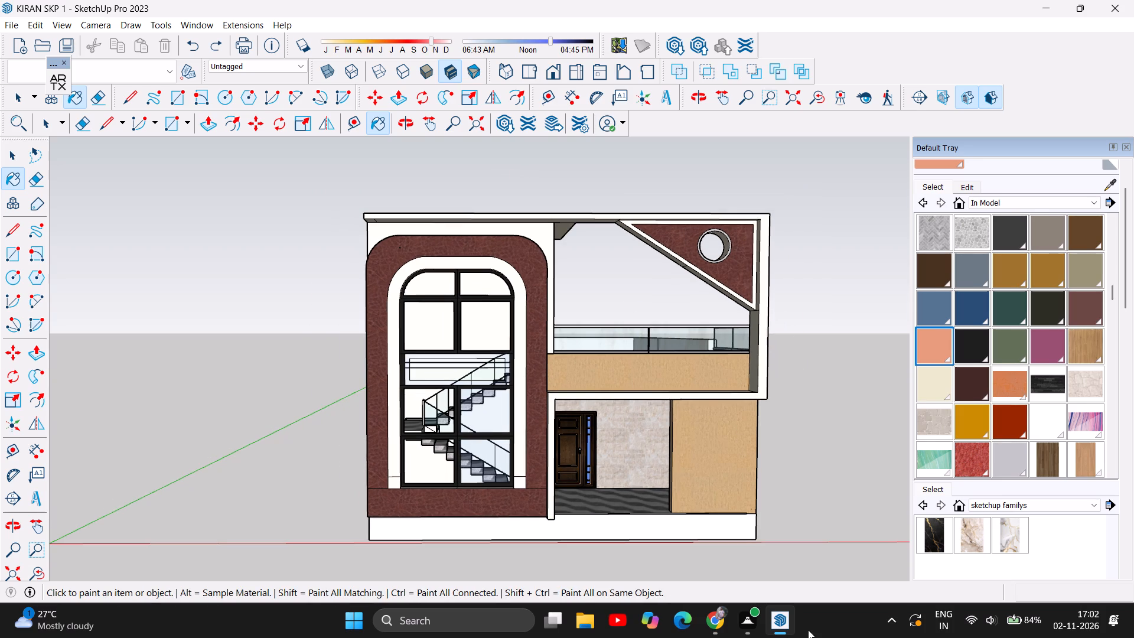
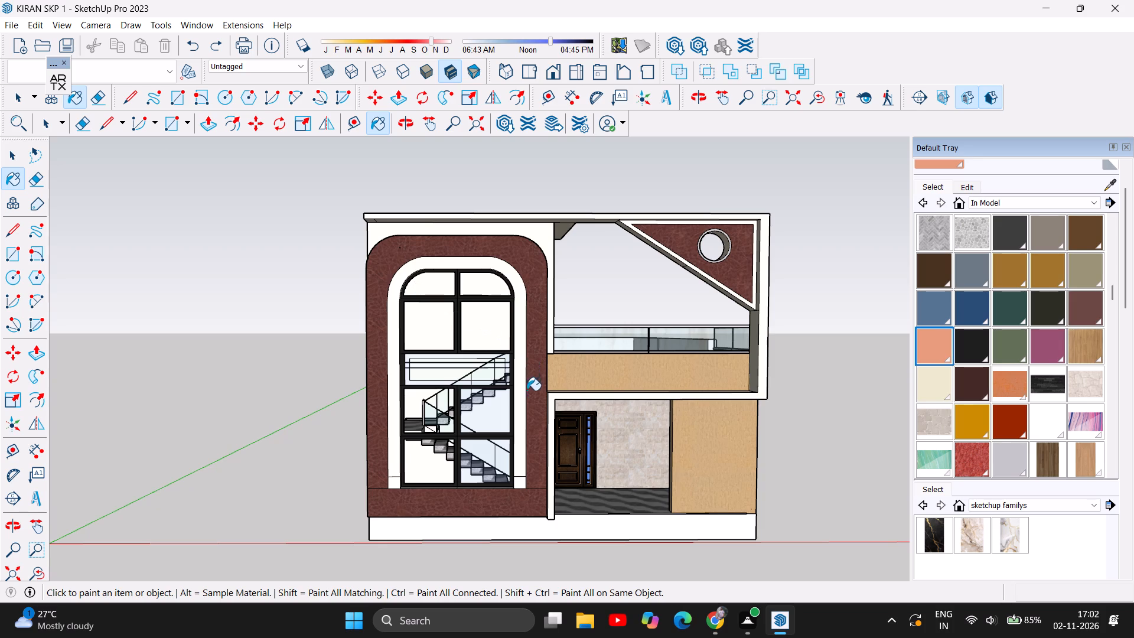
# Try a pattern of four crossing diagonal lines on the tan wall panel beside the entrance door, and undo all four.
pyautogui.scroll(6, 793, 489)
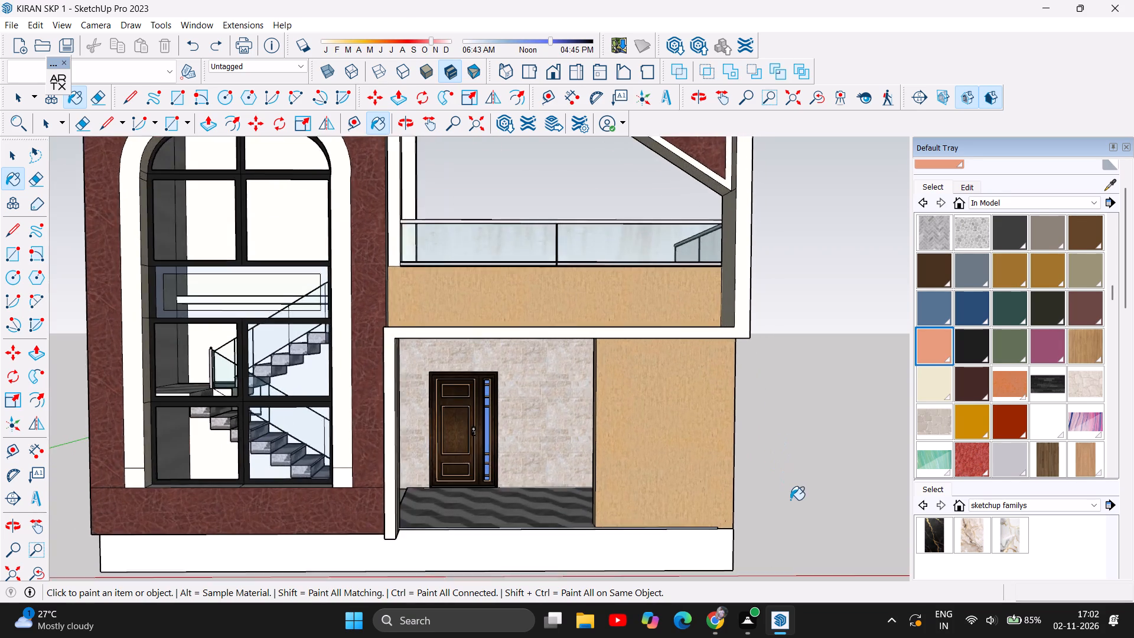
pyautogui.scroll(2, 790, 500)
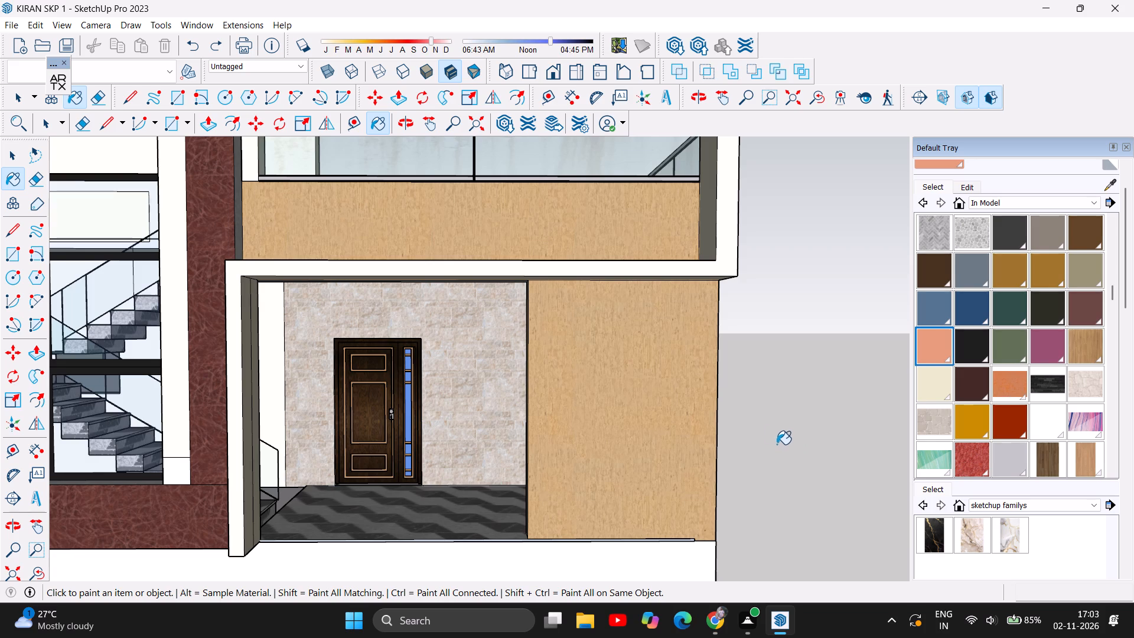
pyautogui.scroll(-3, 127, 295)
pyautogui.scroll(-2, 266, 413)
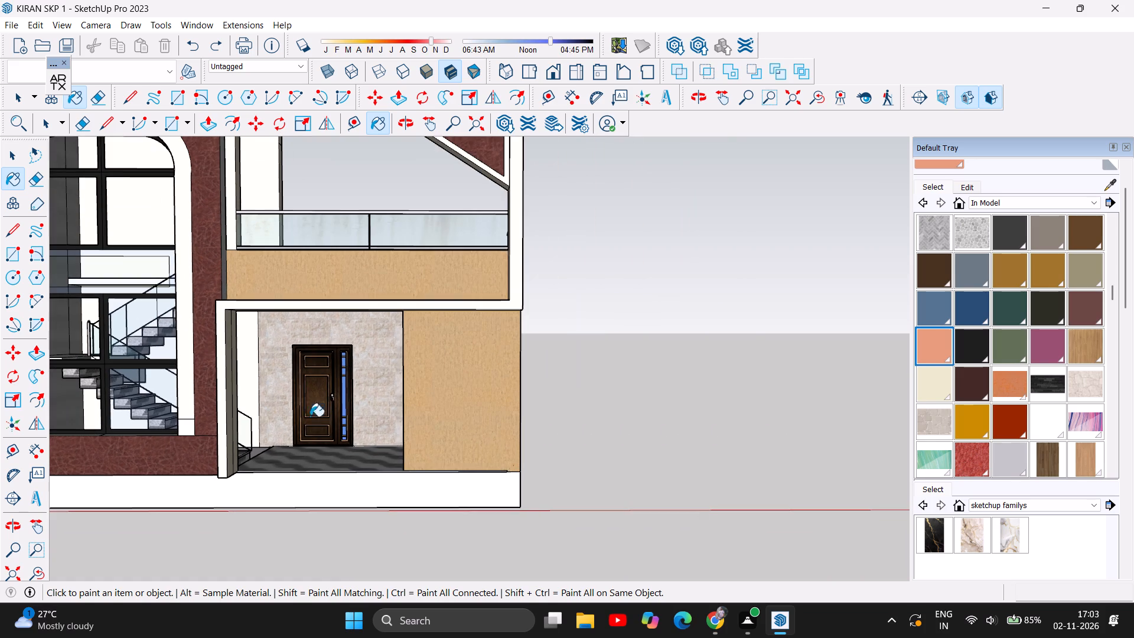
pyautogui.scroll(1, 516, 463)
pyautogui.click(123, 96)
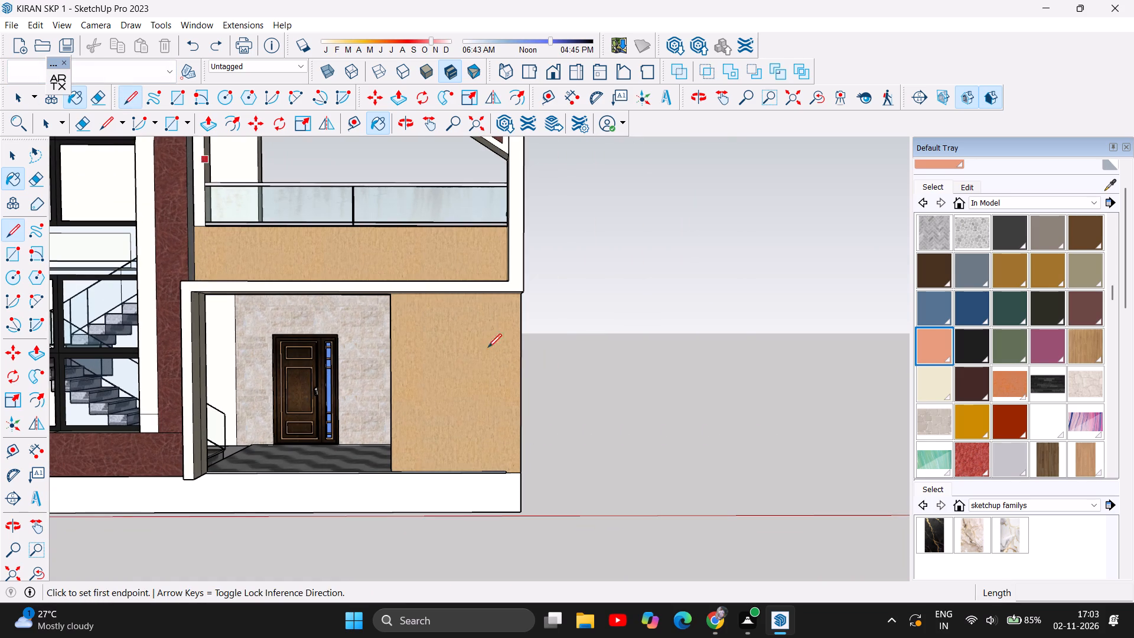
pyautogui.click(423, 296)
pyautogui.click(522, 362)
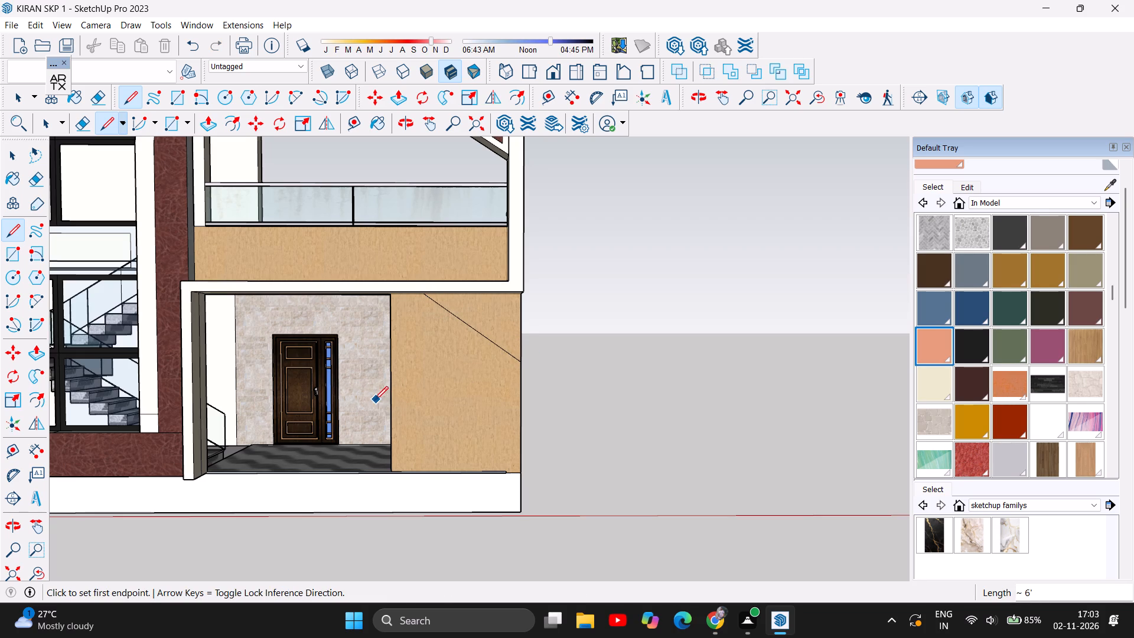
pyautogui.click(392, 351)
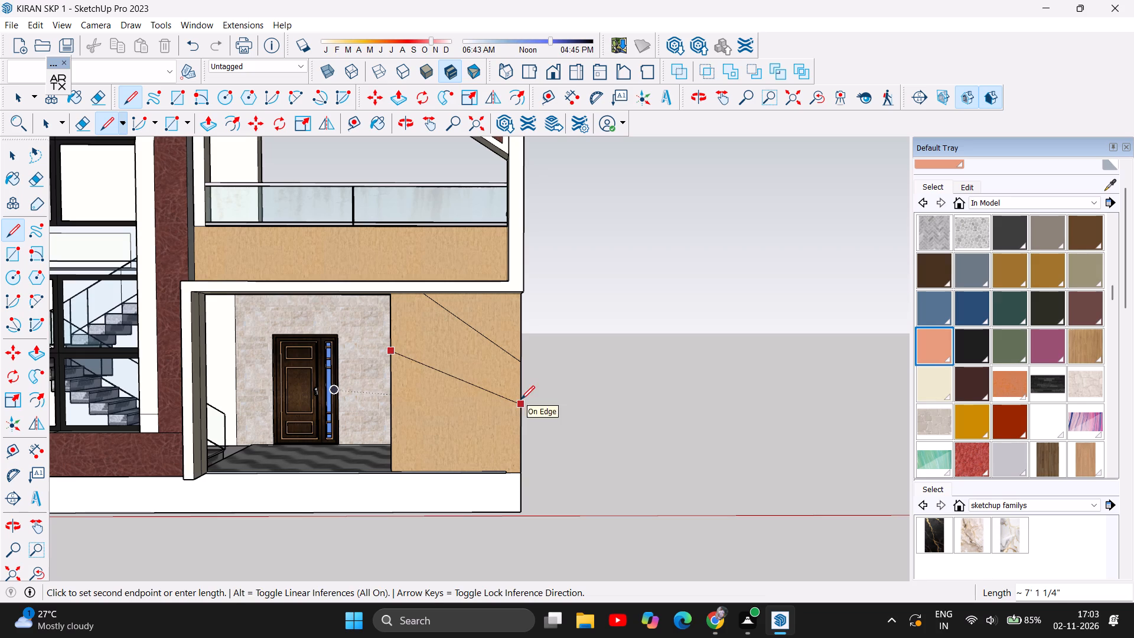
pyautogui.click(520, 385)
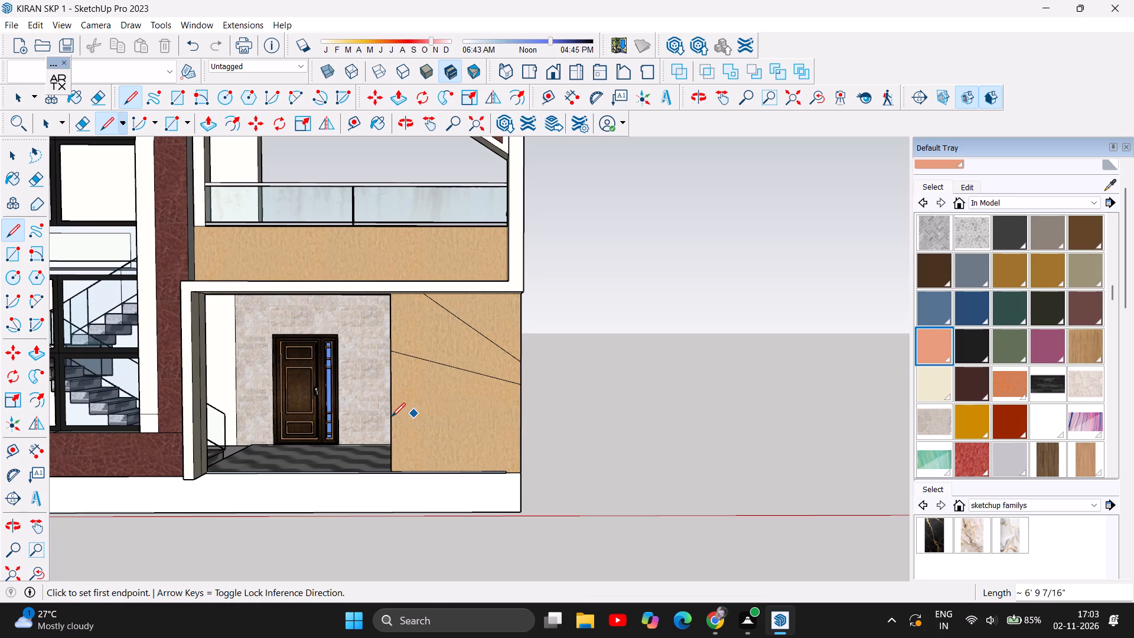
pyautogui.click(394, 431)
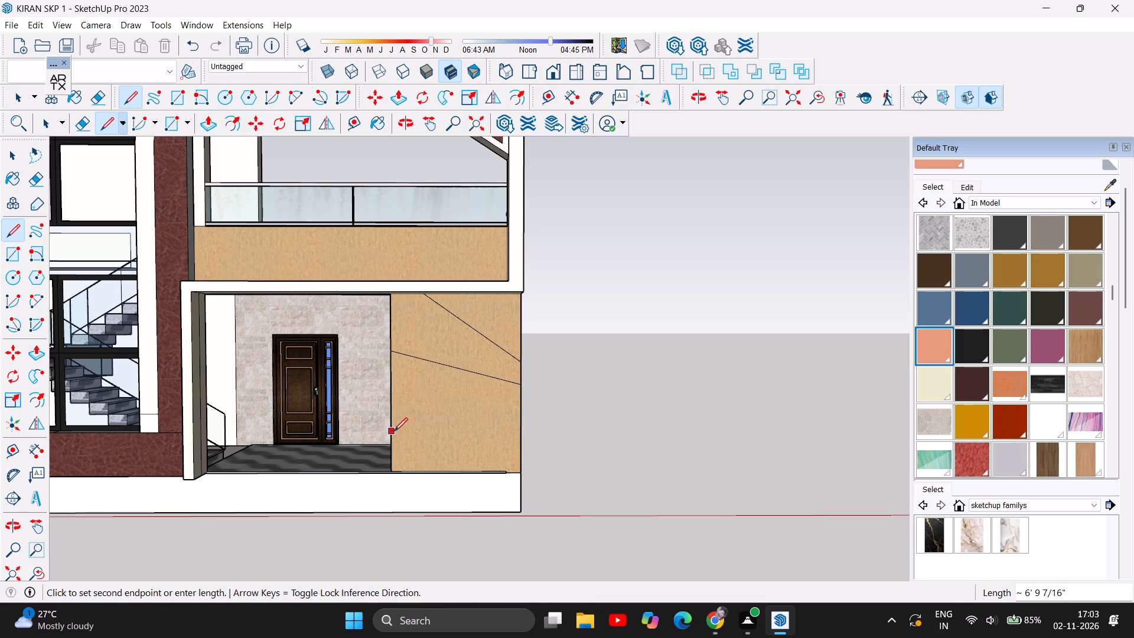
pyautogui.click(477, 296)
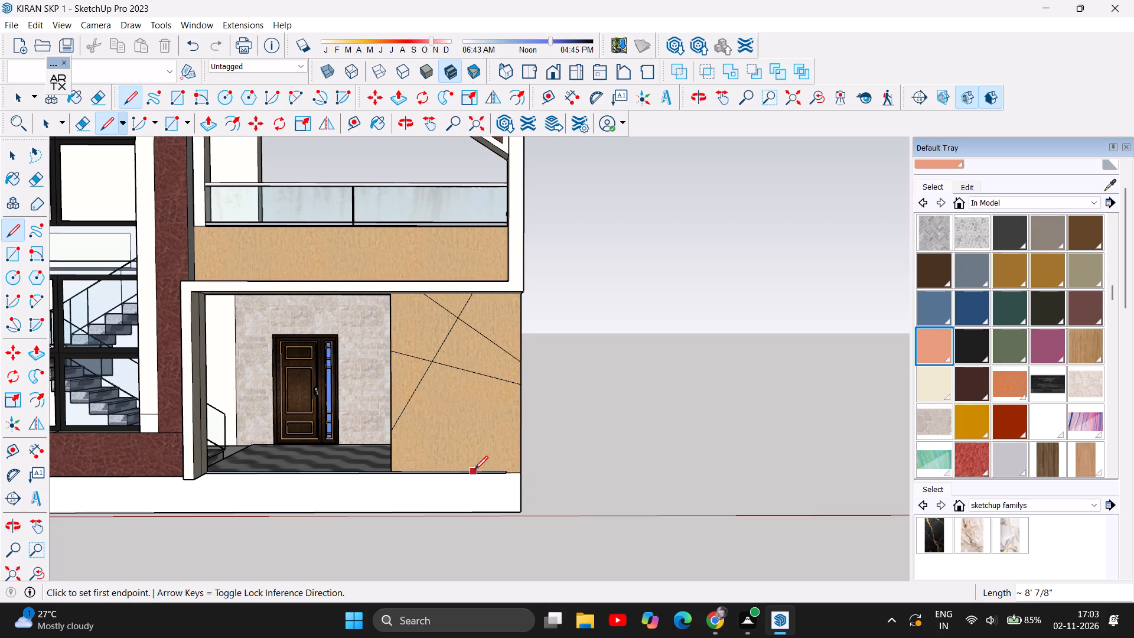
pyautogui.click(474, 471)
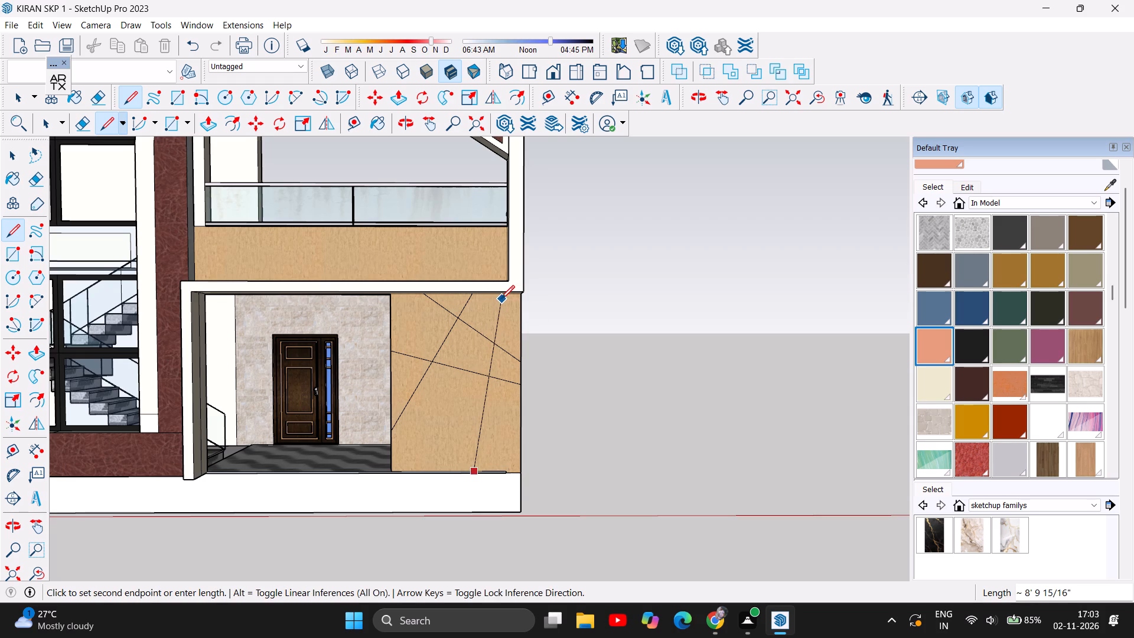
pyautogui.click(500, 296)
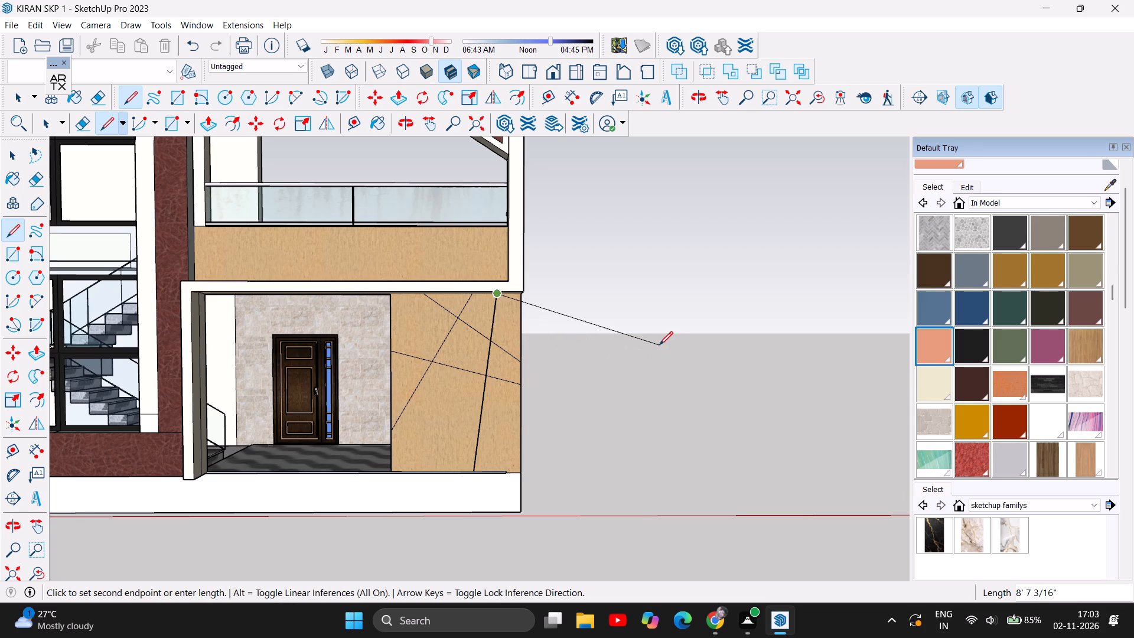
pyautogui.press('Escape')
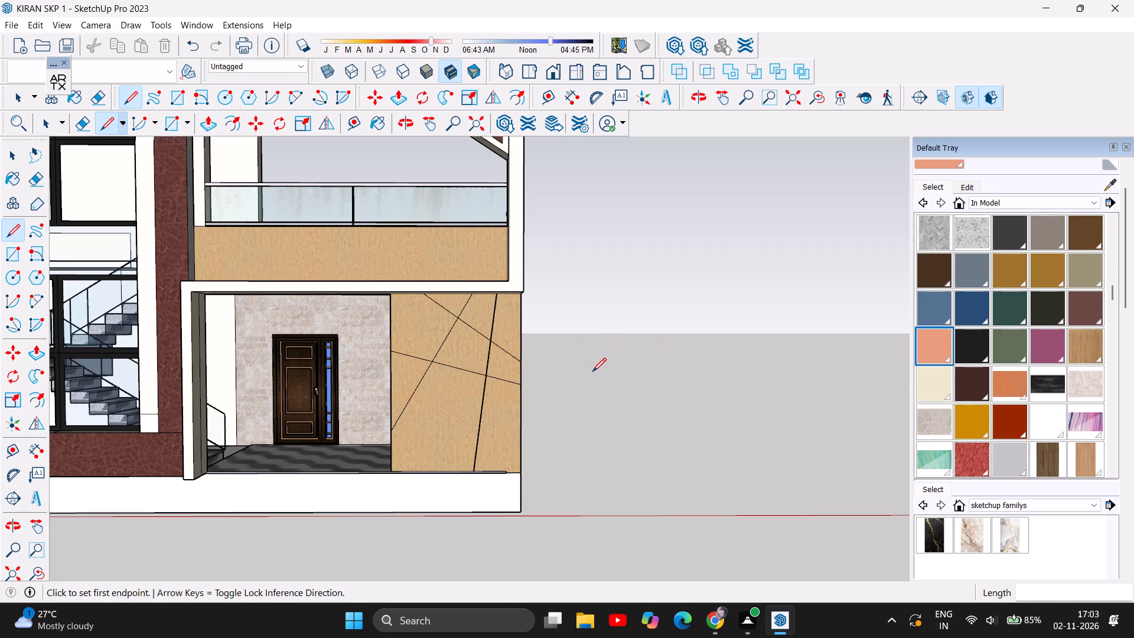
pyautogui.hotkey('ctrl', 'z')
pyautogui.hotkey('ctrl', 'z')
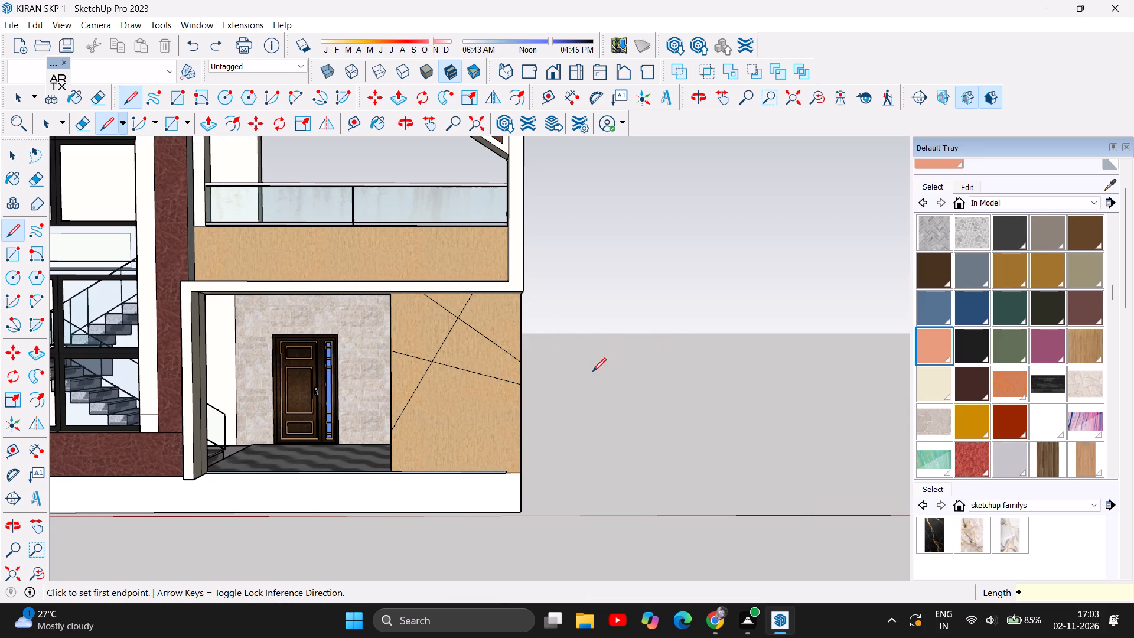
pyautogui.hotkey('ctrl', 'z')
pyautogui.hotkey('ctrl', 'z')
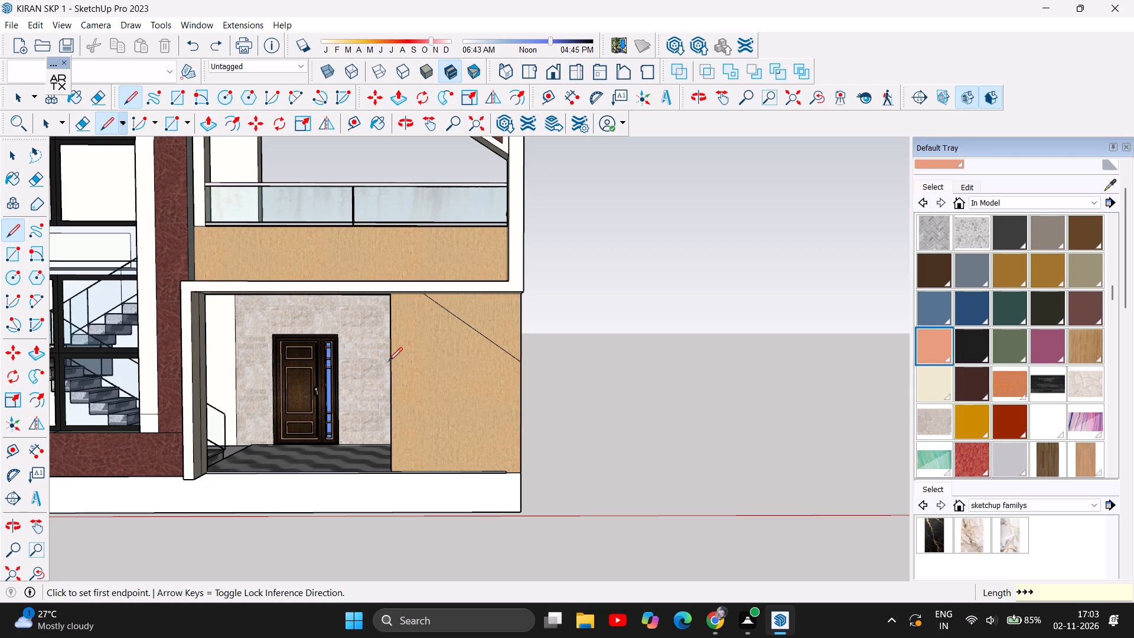
# Draw four crossing diagonal lines over the tan entrance-side wall panel, about 7' 7", 9', 9' and 7' long.
pyautogui.click(392, 368)
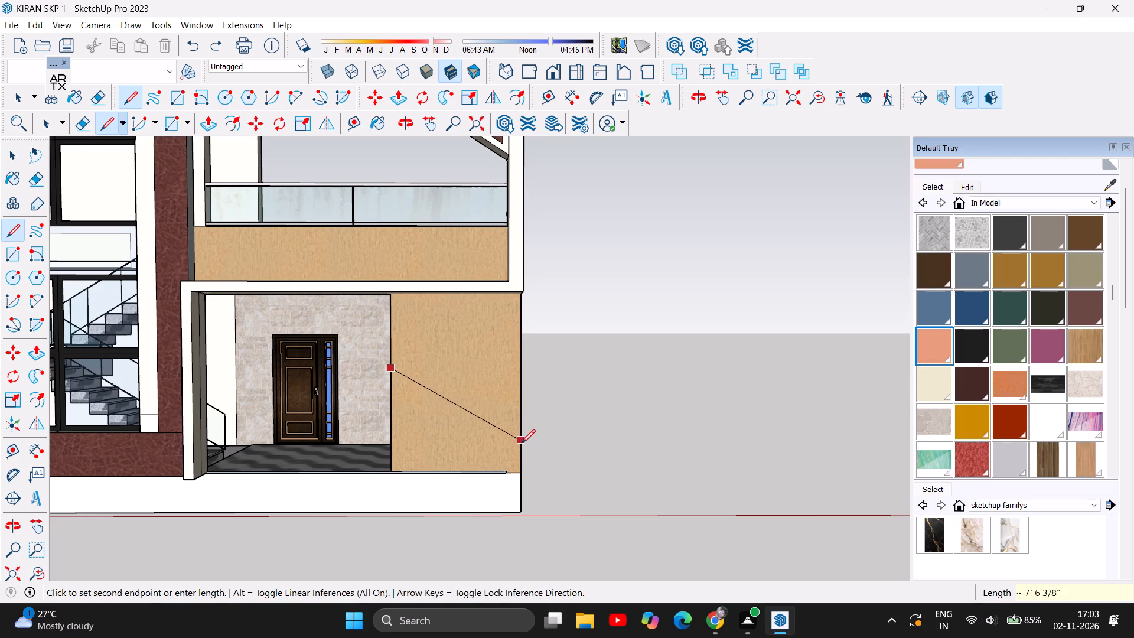
pyautogui.click(522, 443)
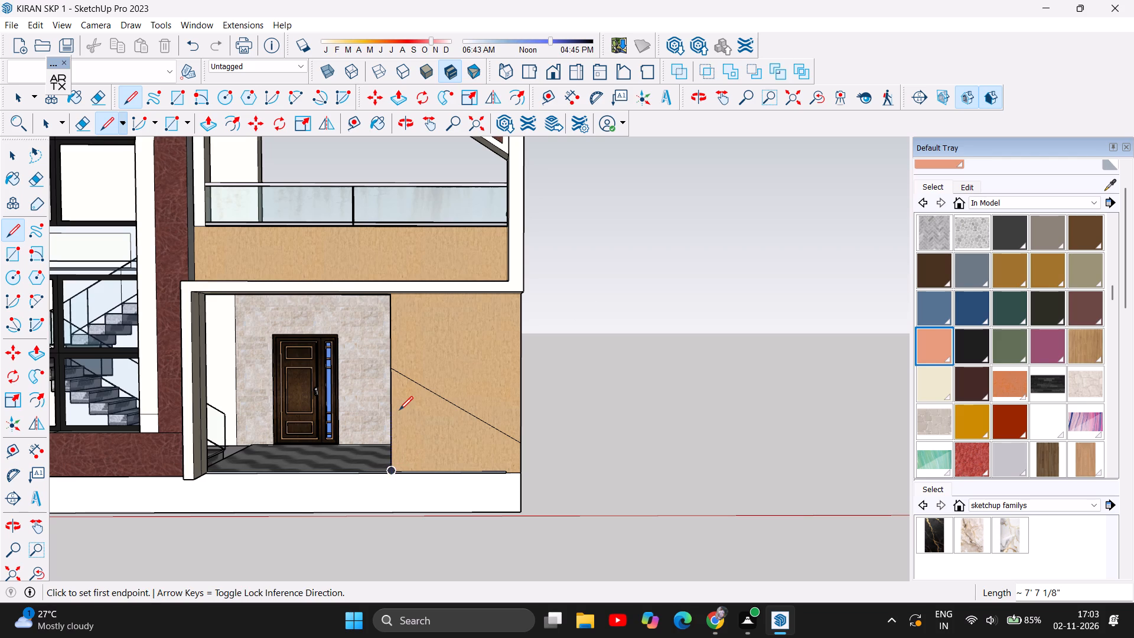
pyautogui.click(395, 437)
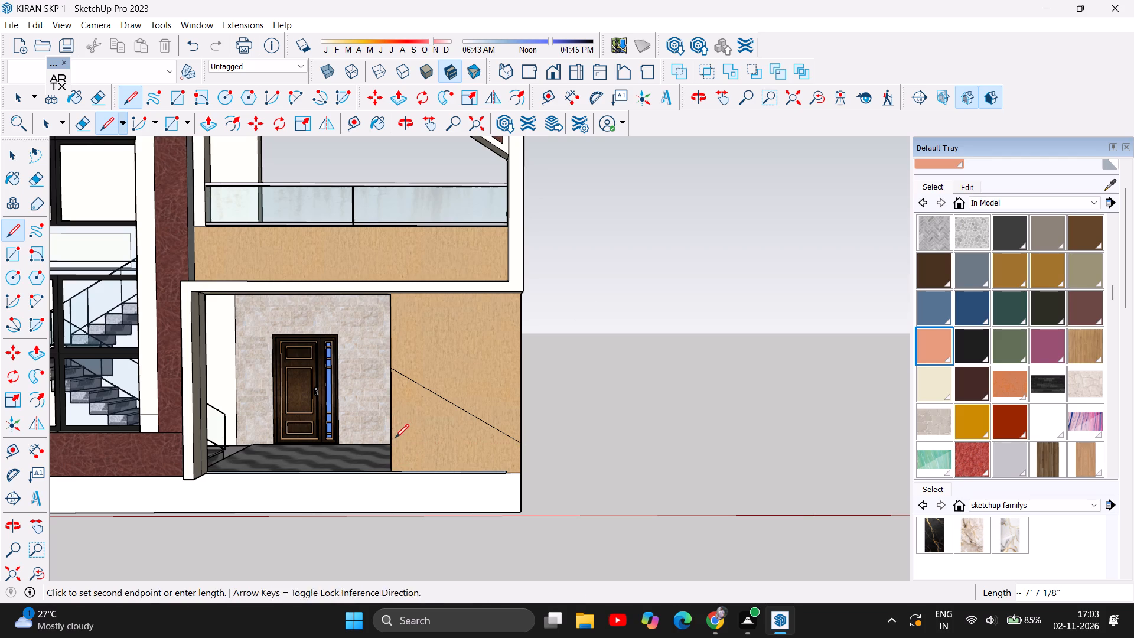
pyautogui.click(488, 298)
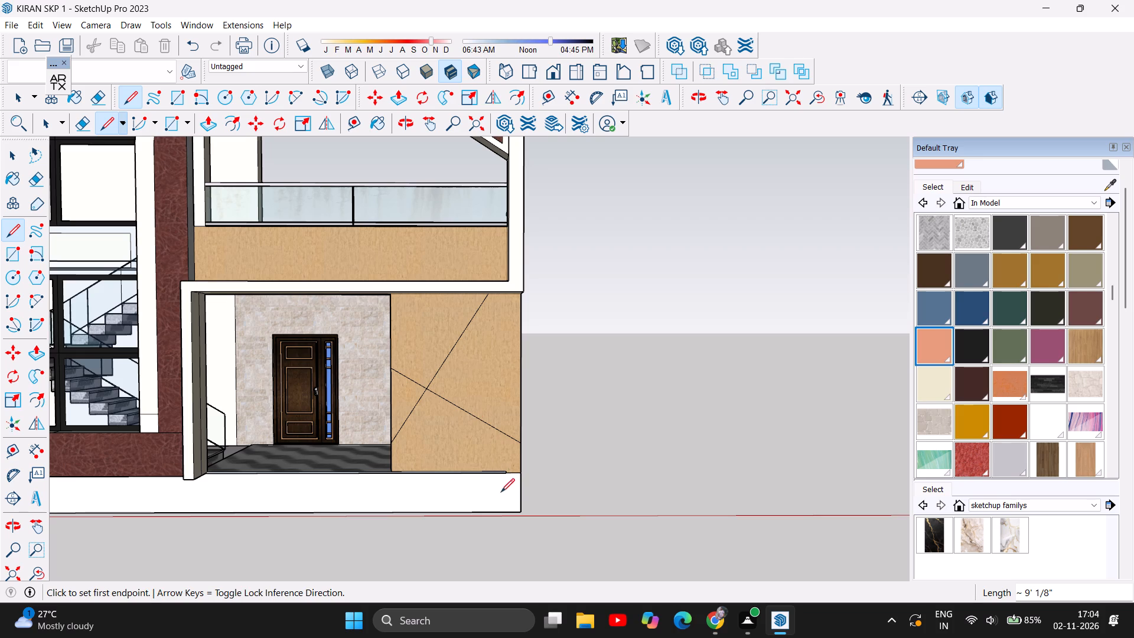
pyautogui.click(480, 472)
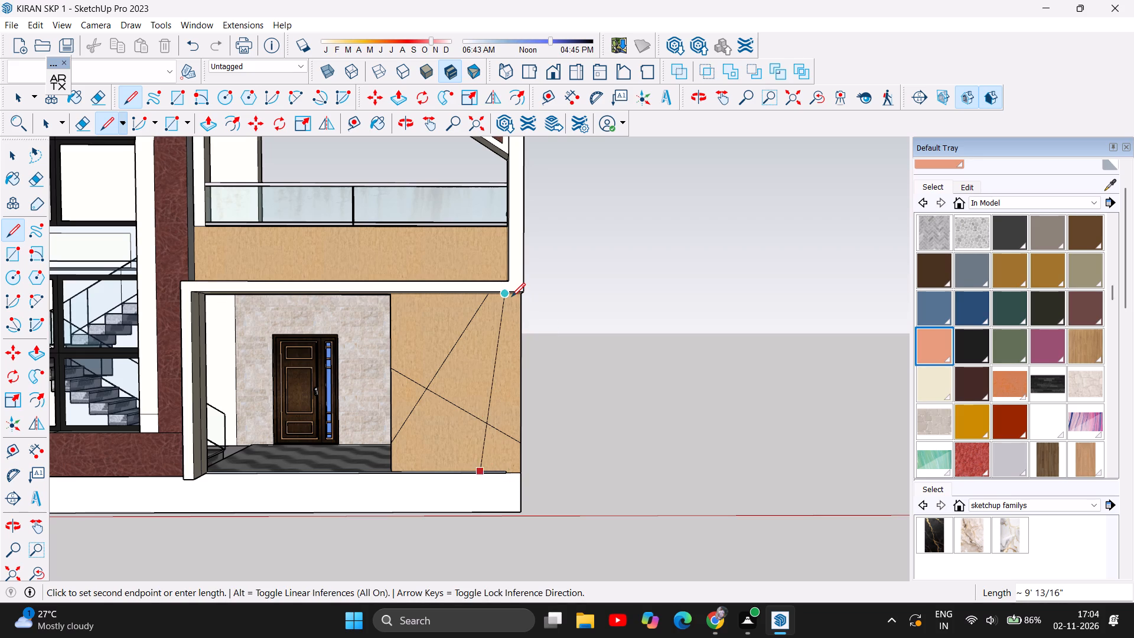
pyautogui.click(511, 296)
pyautogui.press('Escape')
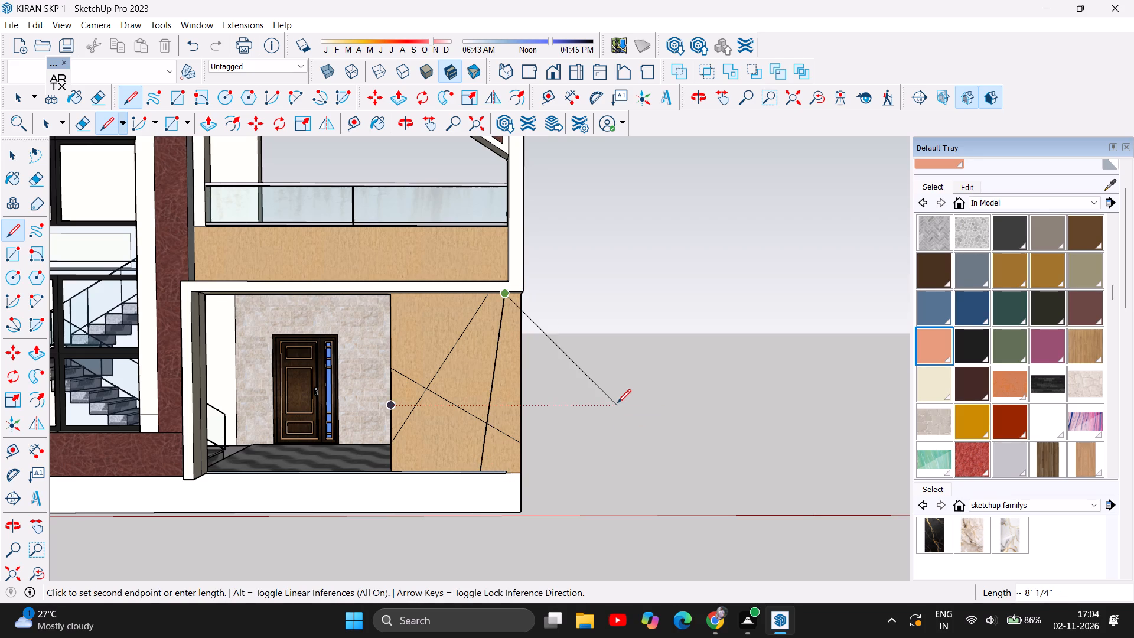
pyautogui.click(416, 295)
pyautogui.press('Escape')
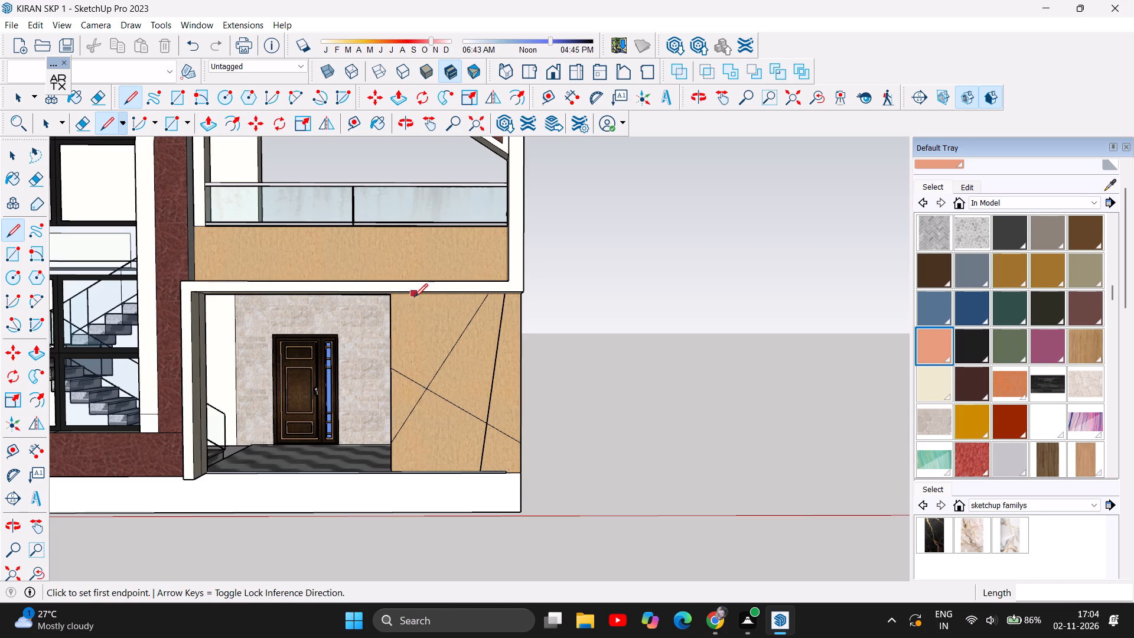
pyautogui.scroll(3, 429, 313)
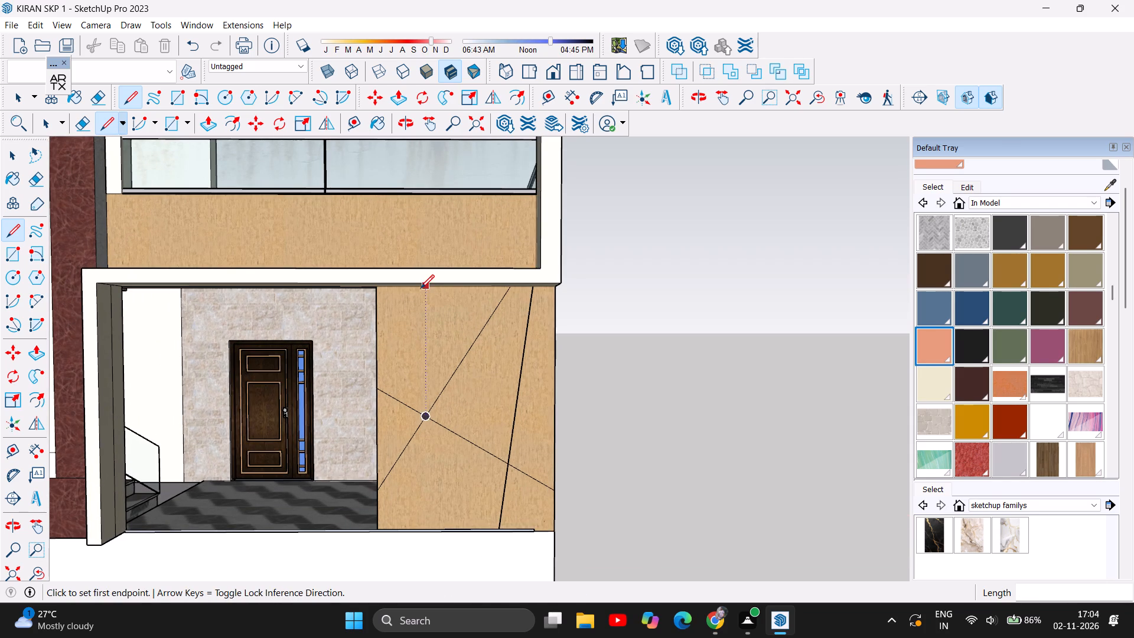
pyautogui.click(419, 288)
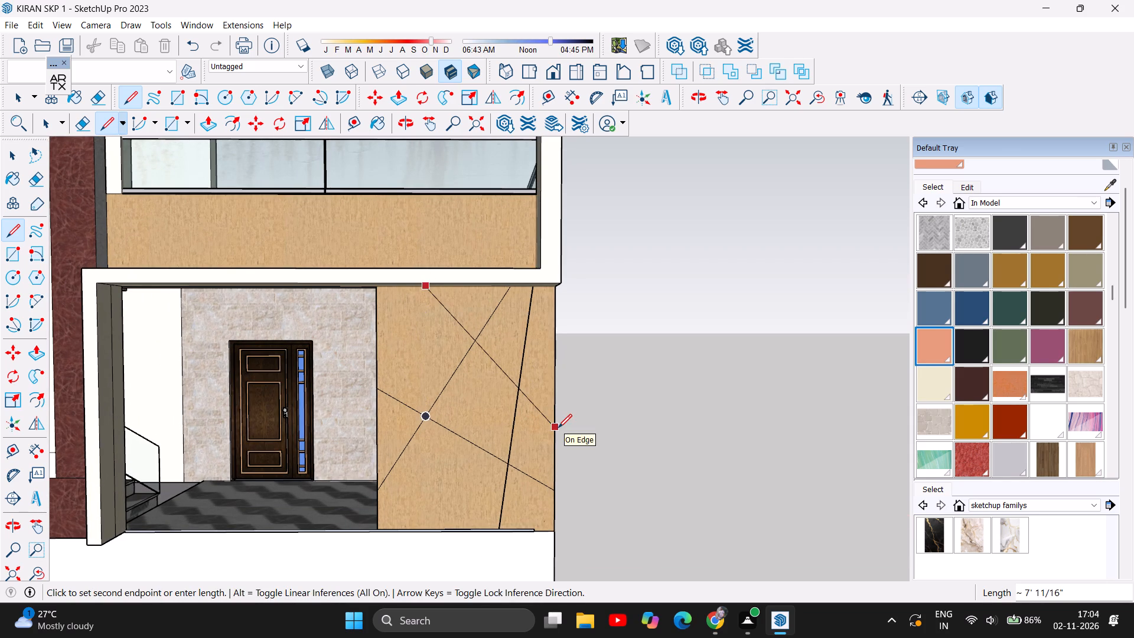
pyautogui.doubleClick(556, 426)
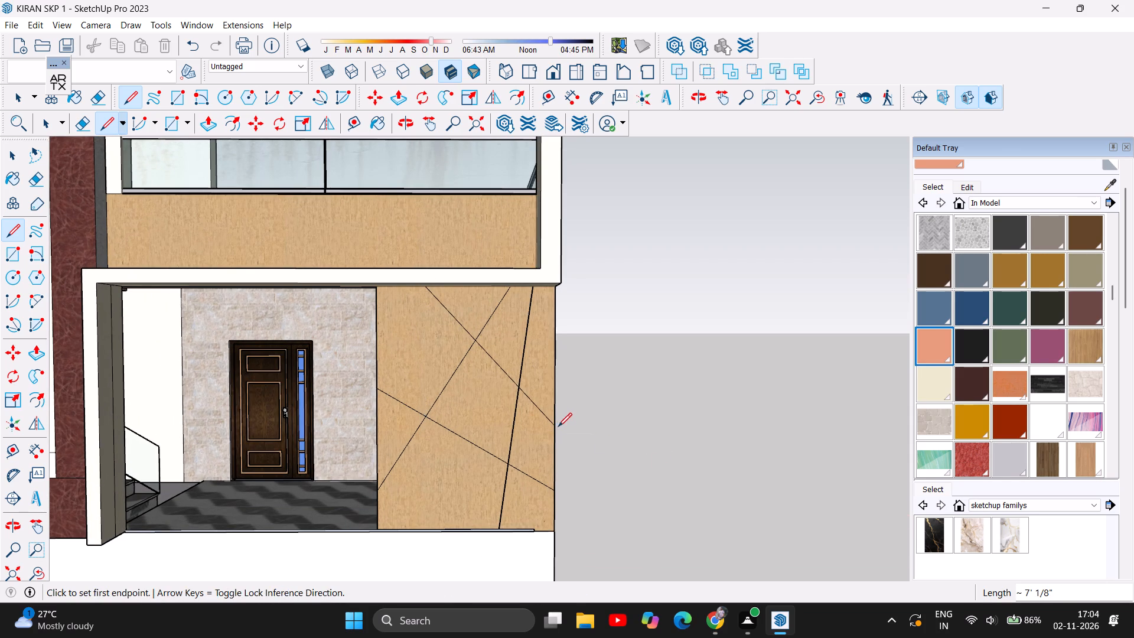
# Paint the central band and the upper outer-corner region of the divided entrance-side wall panel with the salmon colour.
pyautogui.scroll(-1, 667, 453)
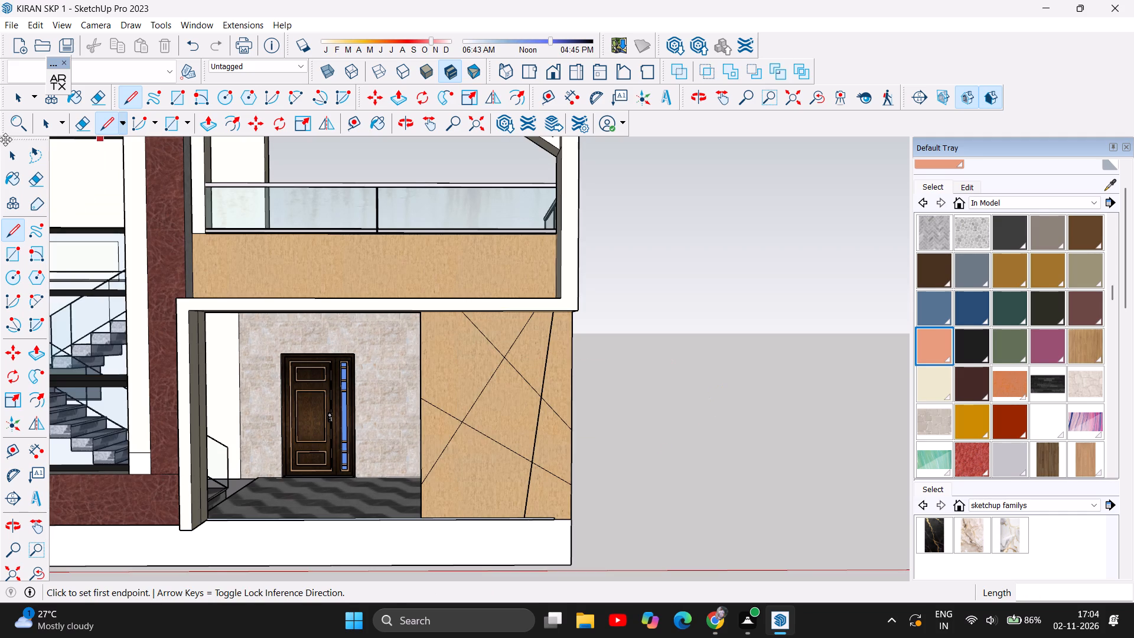
pyautogui.click(14, 167)
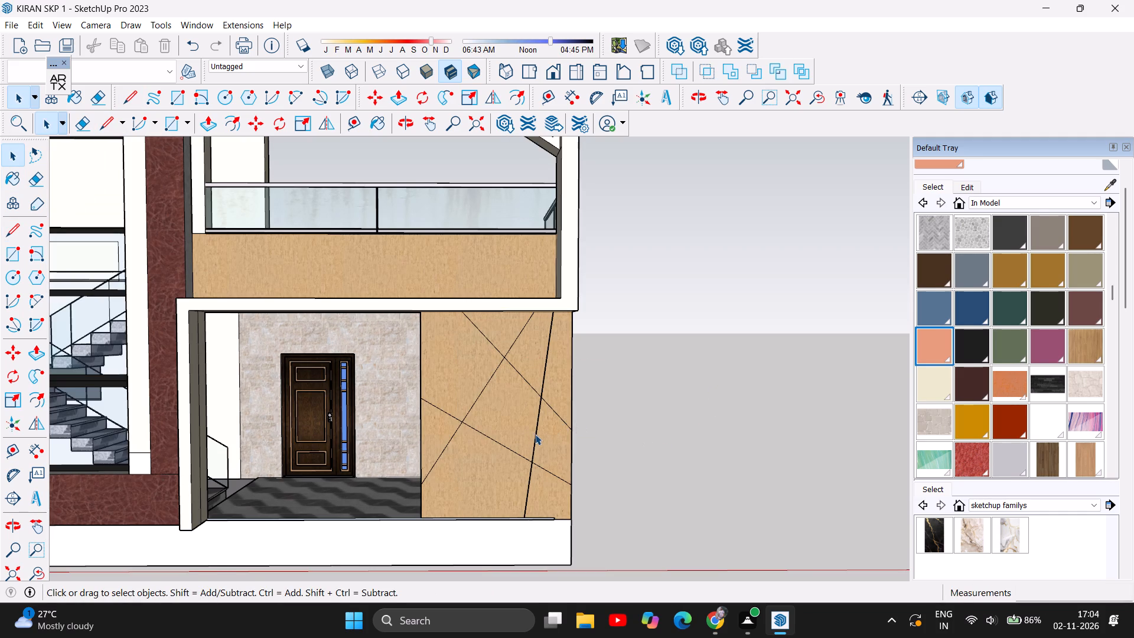
pyautogui.click(535, 434)
pyautogui.click(938, 348)
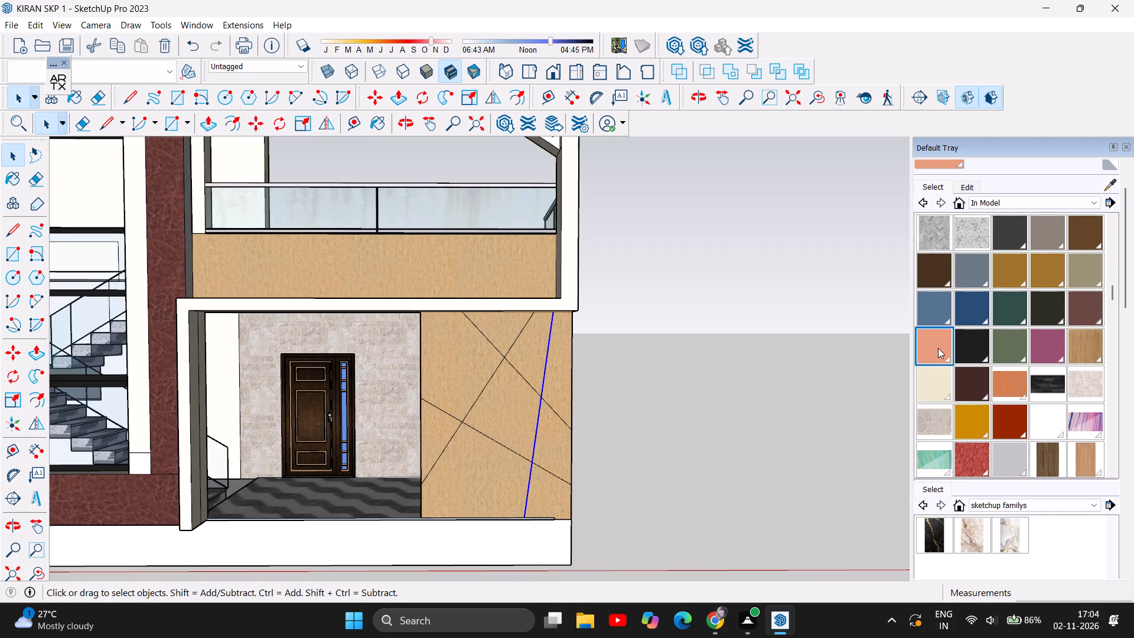
pyautogui.click(539, 404)
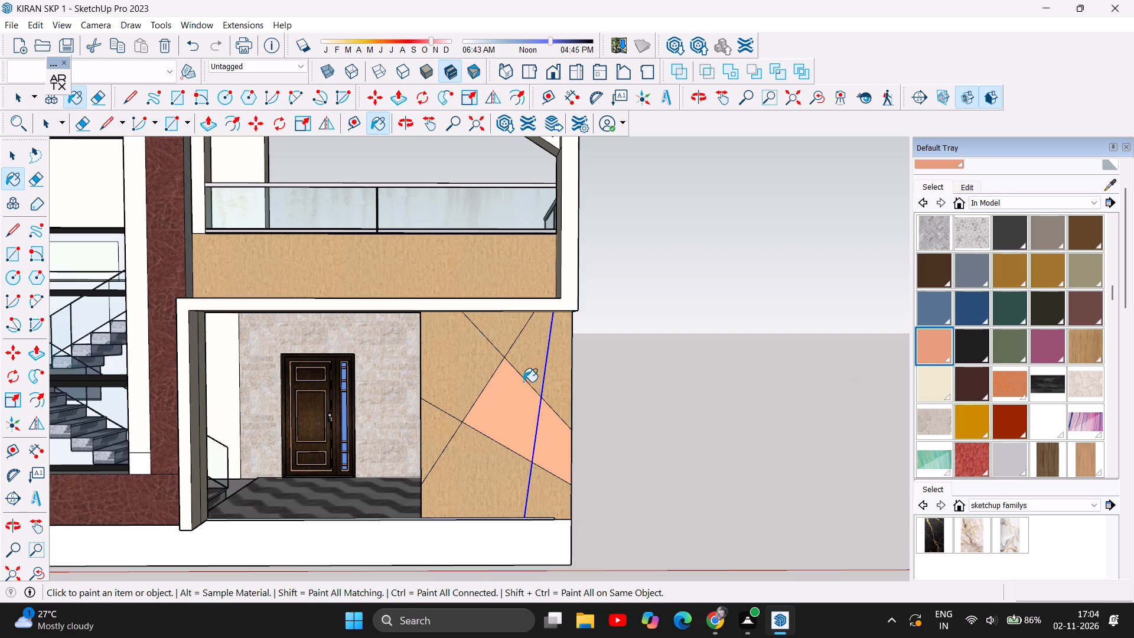
pyautogui.click(536, 368)
# Paint the bottom region and the upper door-side region of the divided wall panel with the cream material.
pyautogui.click(936, 389)
pyautogui.click(474, 474)
pyautogui.click(460, 387)
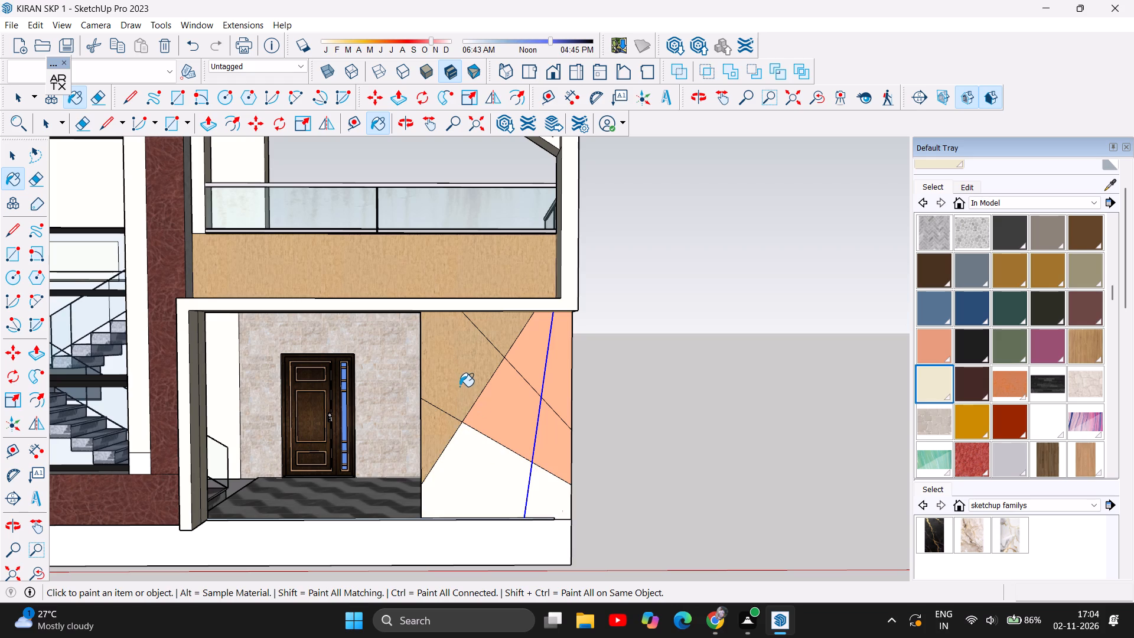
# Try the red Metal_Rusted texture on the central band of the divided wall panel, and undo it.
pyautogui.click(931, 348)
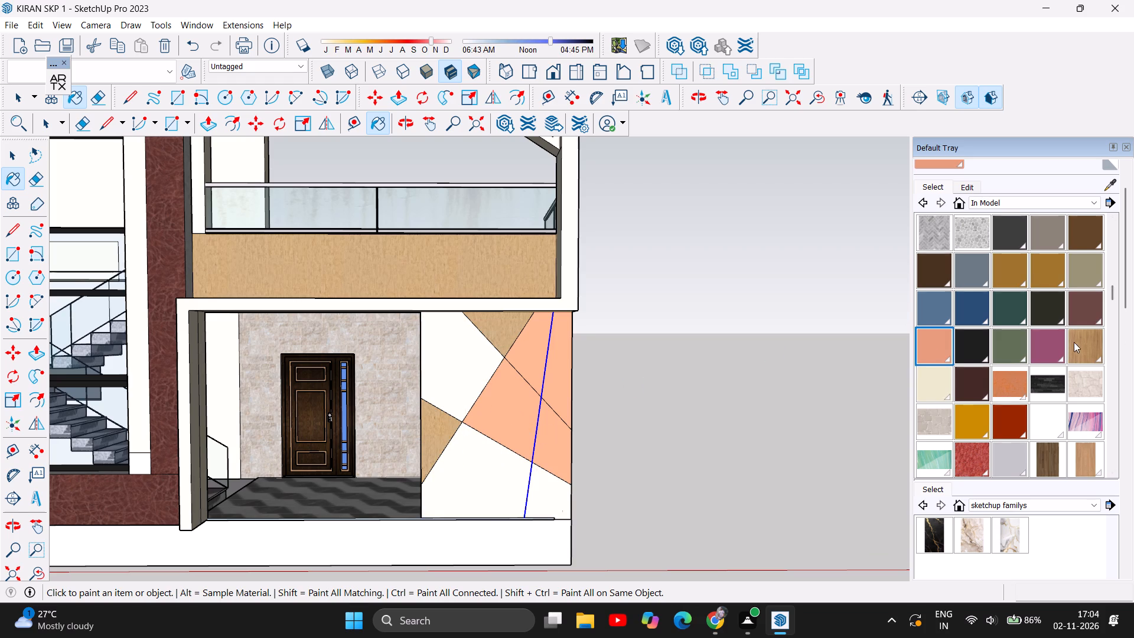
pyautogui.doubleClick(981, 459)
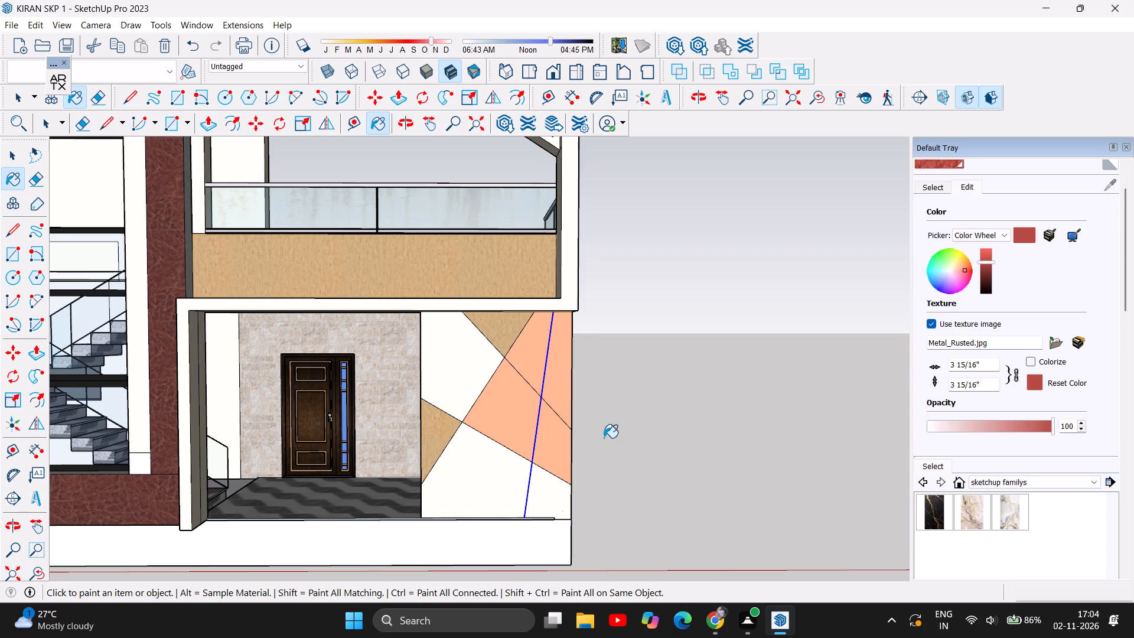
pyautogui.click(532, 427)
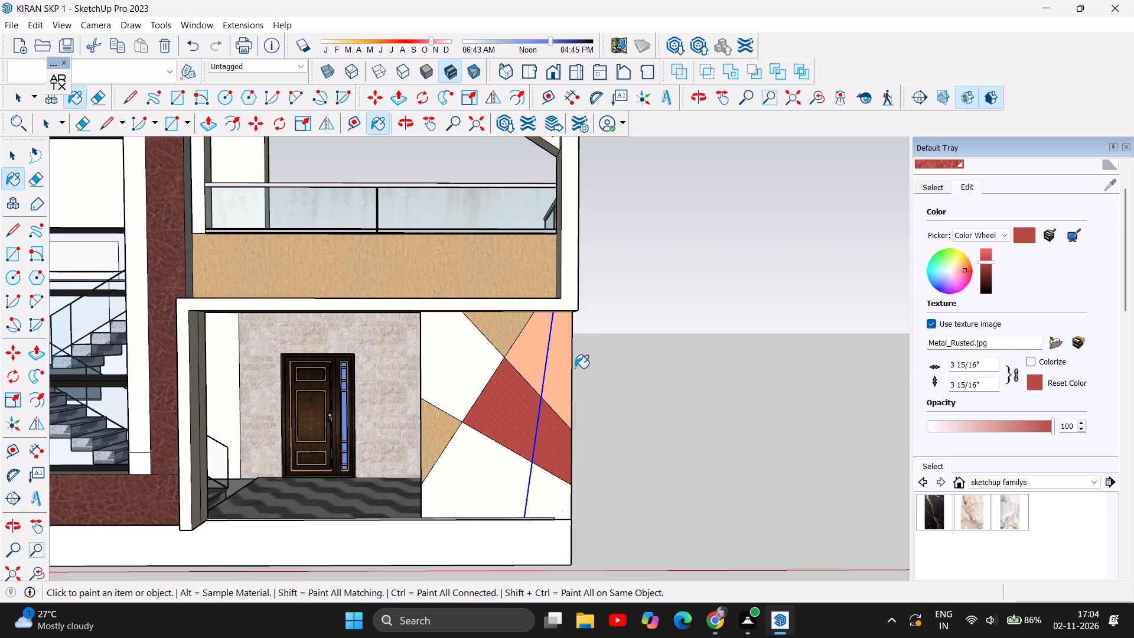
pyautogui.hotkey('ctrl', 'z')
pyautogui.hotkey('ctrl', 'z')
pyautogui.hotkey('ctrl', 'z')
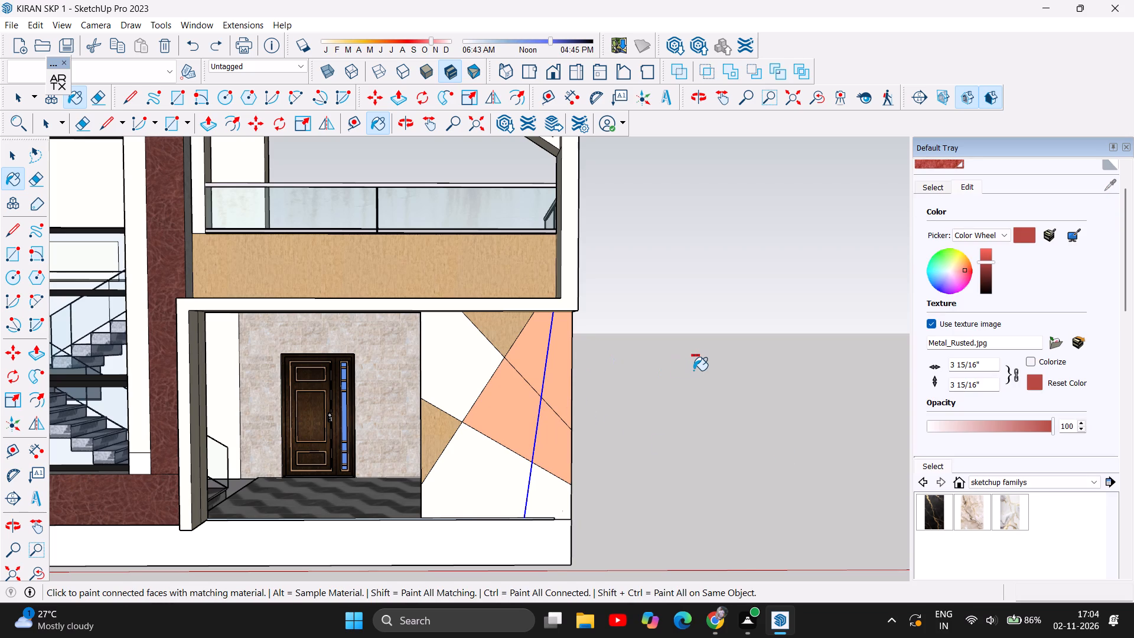
# Undo the remaining region painting and the last two diagonal lines on the entrance-side wall panel.
pyautogui.hotkey('ctrl', 'z')
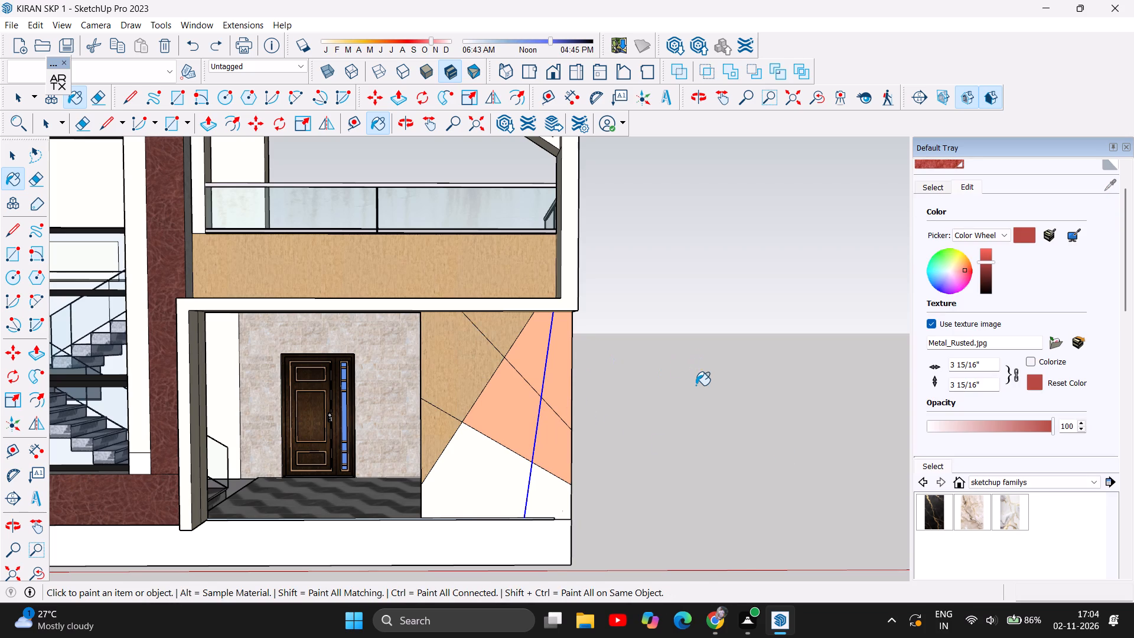
pyautogui.hotkey('ctrl', 'z')
pyautogui.hotkey('ctrl', 'z')
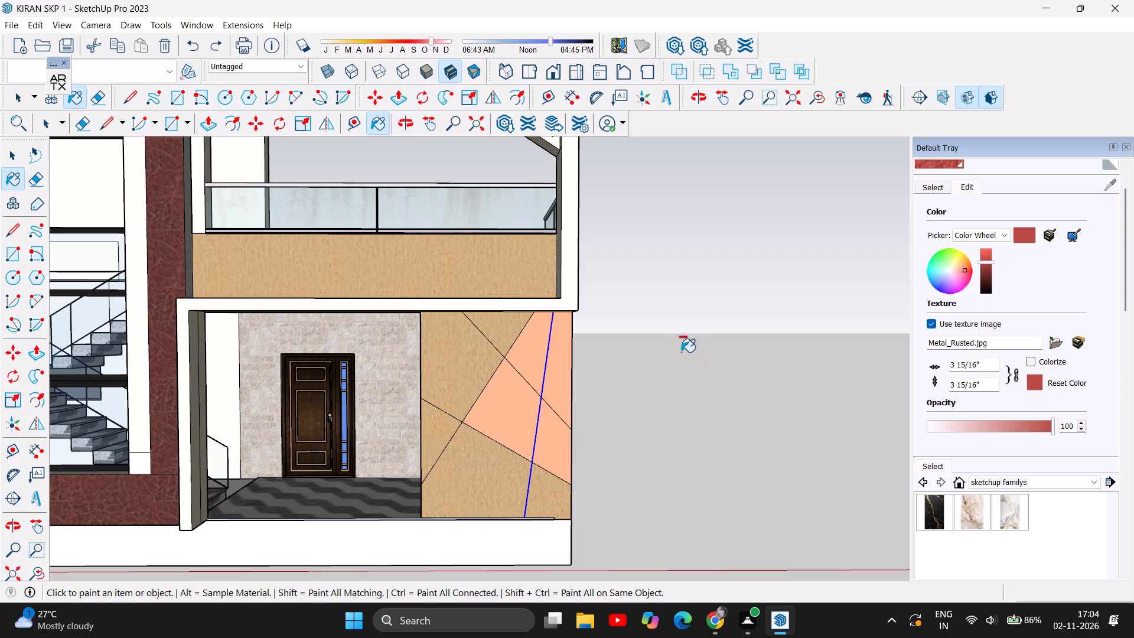
pyautogui.hotkey('ctrl', 'z')
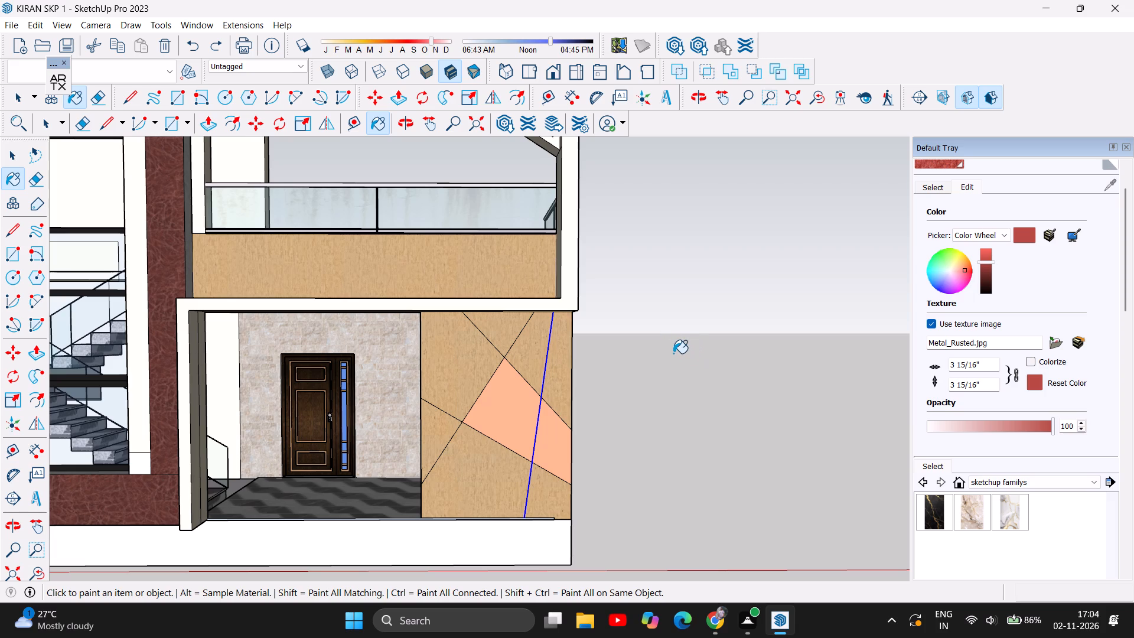
pyautogui.hotkey('ctrl', 'z')
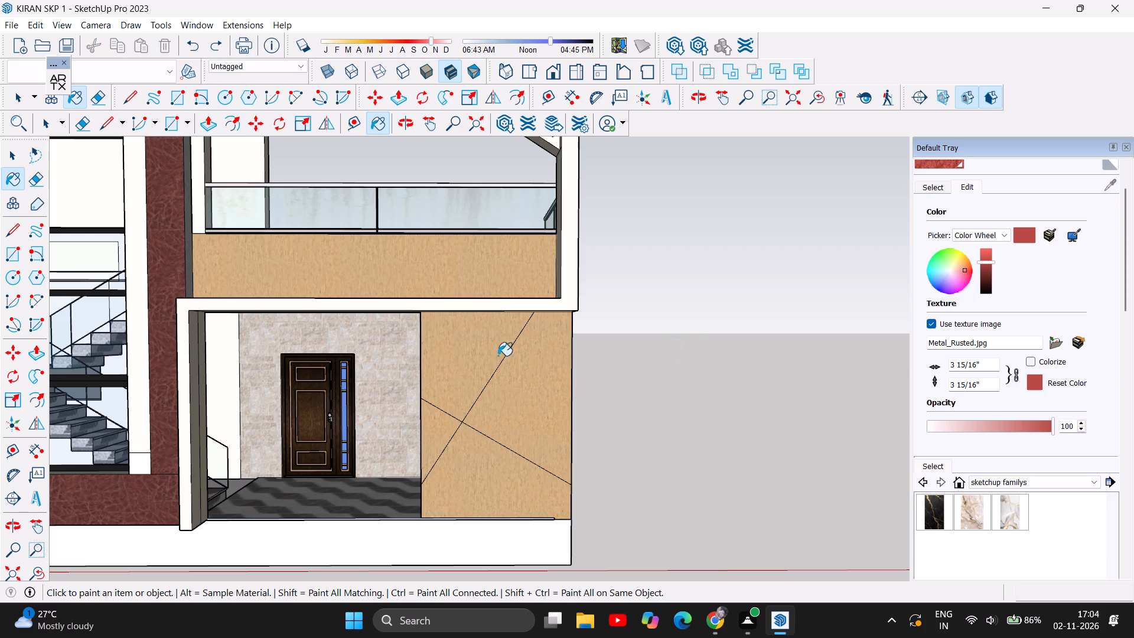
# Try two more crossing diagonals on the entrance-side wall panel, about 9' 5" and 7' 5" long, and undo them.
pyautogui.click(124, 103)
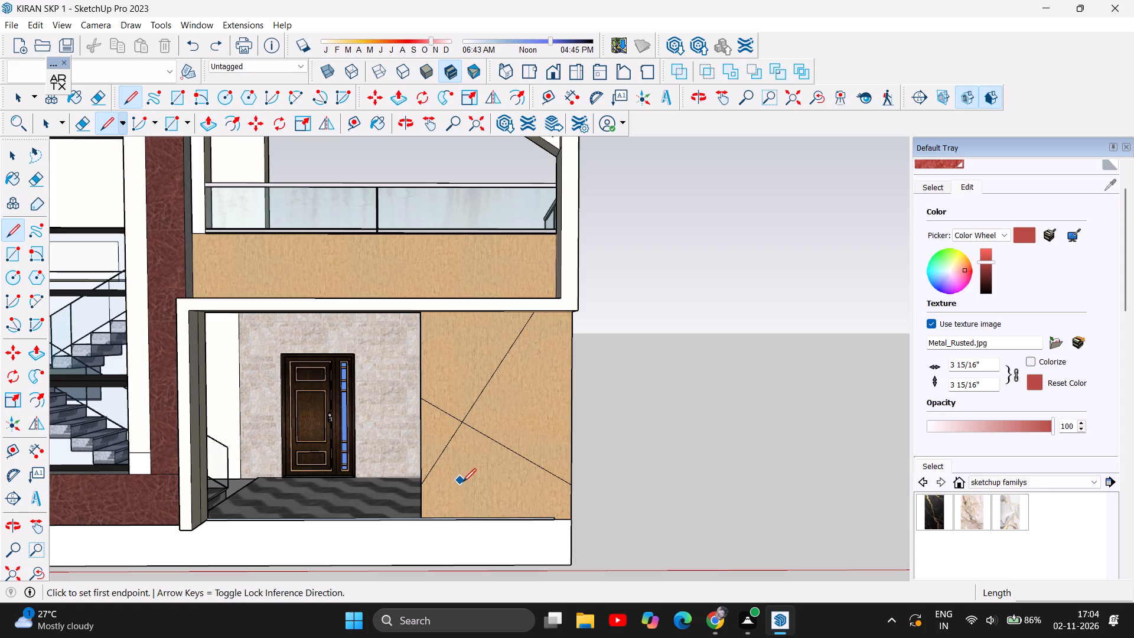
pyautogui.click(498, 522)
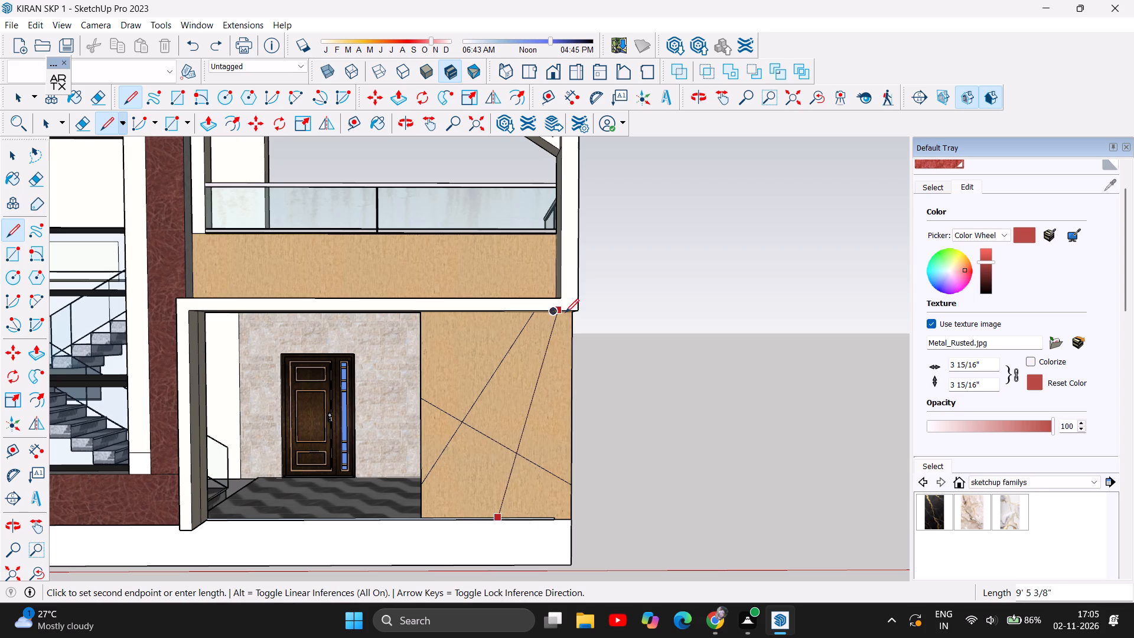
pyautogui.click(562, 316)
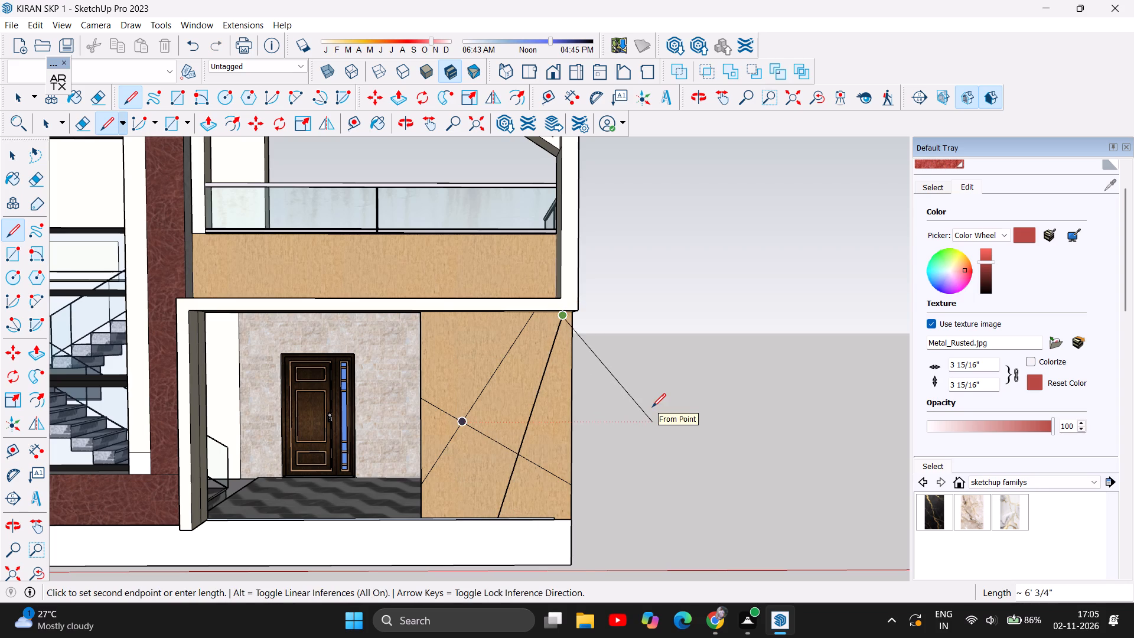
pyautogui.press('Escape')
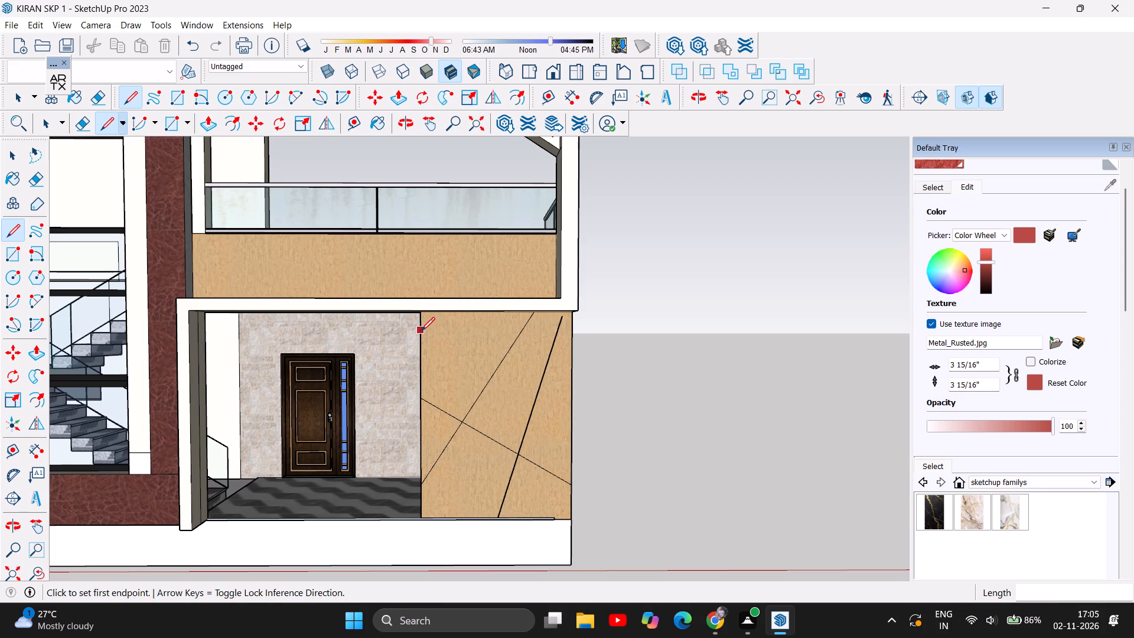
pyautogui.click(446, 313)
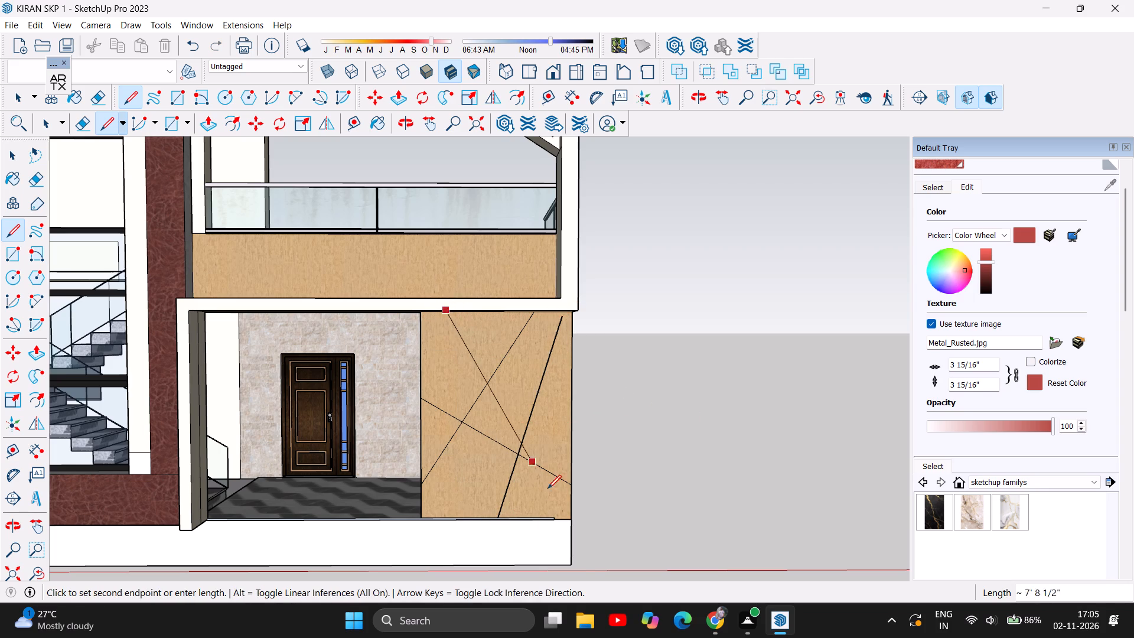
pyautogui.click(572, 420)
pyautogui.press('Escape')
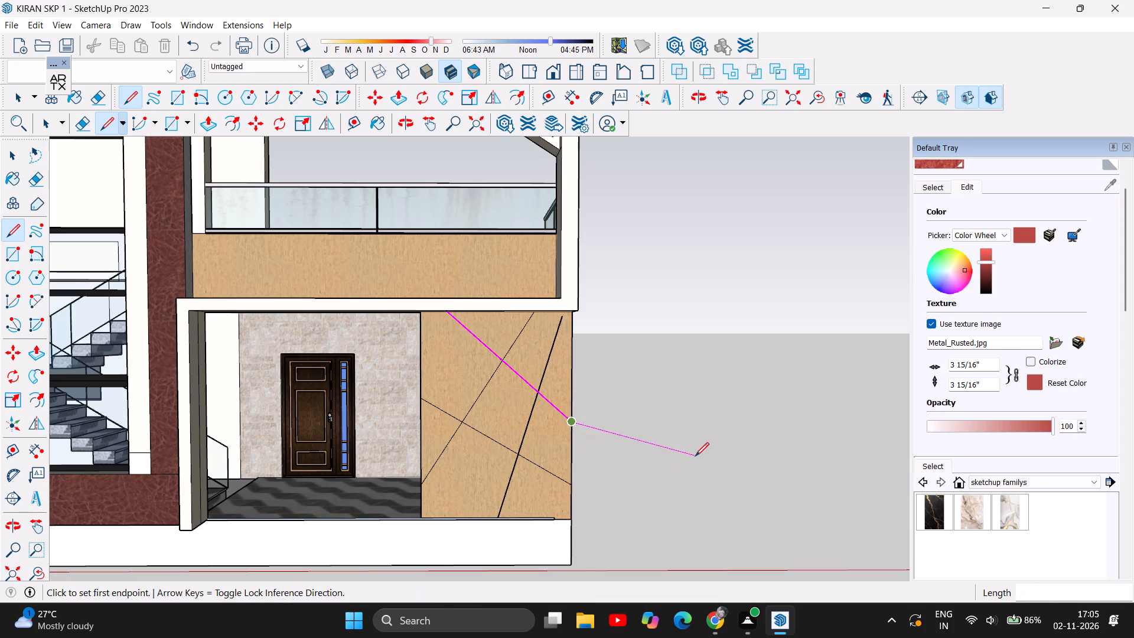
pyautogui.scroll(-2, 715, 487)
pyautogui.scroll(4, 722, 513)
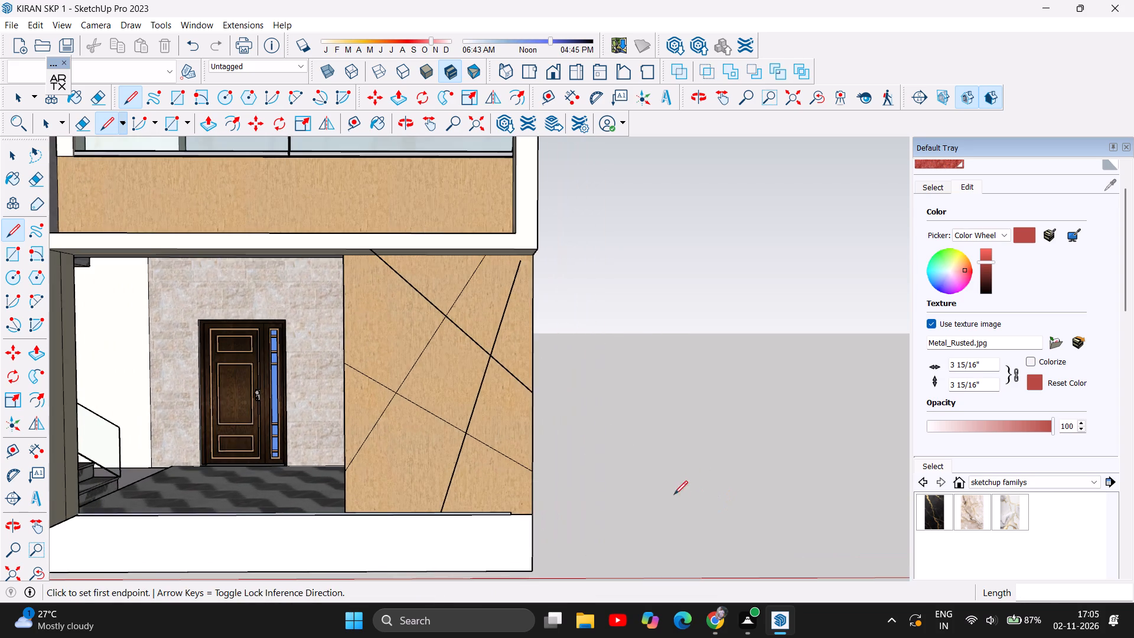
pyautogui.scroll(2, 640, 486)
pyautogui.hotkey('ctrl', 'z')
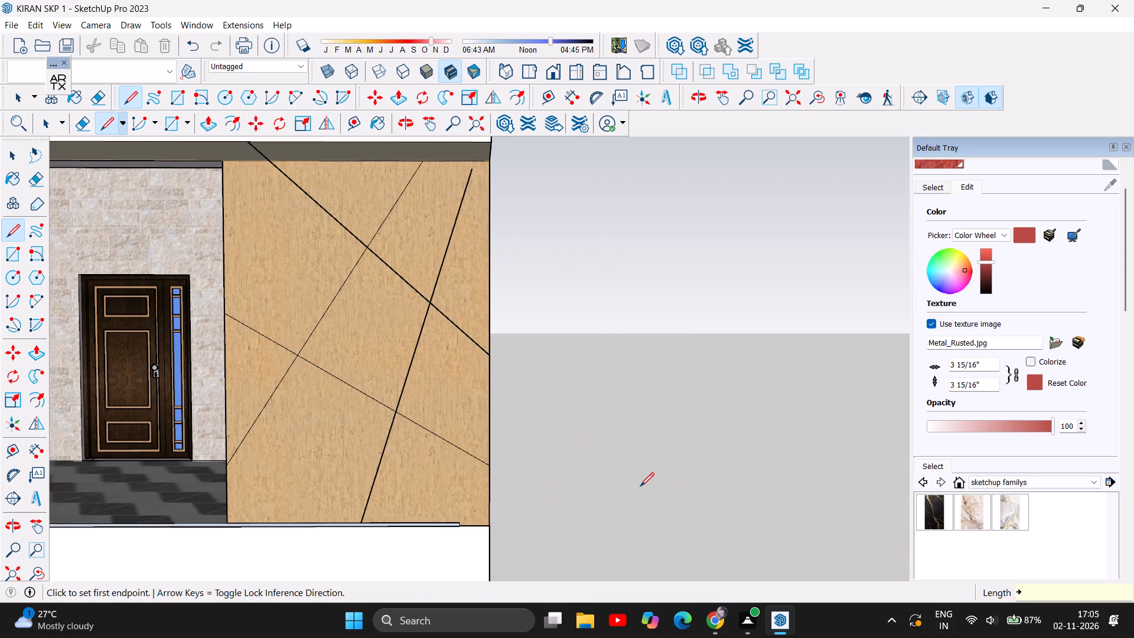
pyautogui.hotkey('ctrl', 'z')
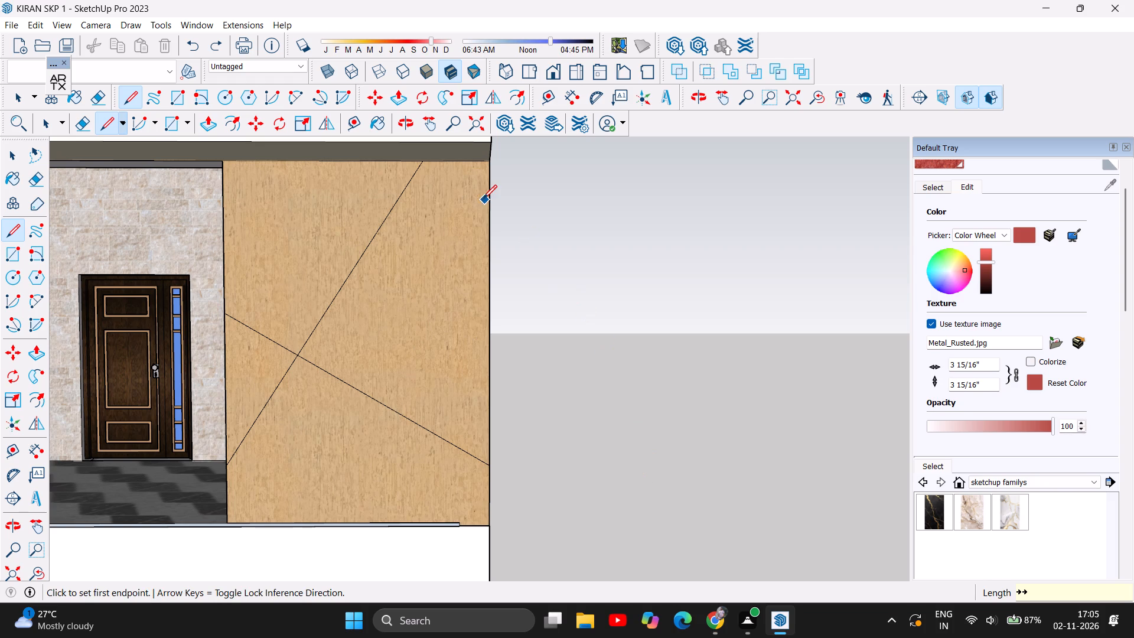
# Draw two diagonals from the wall panel's top edge: about 9' 3" to the bottom edge and about 7' 1" to the outer edge.
pyautogui.click(478, 161)
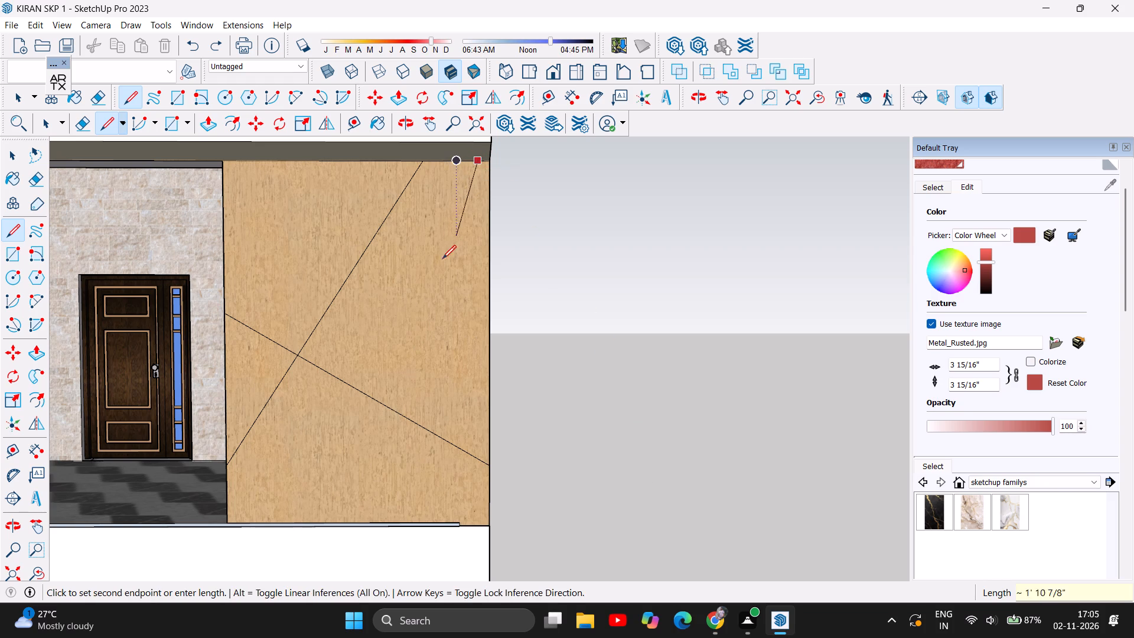
pyautogui.click(395, 522)
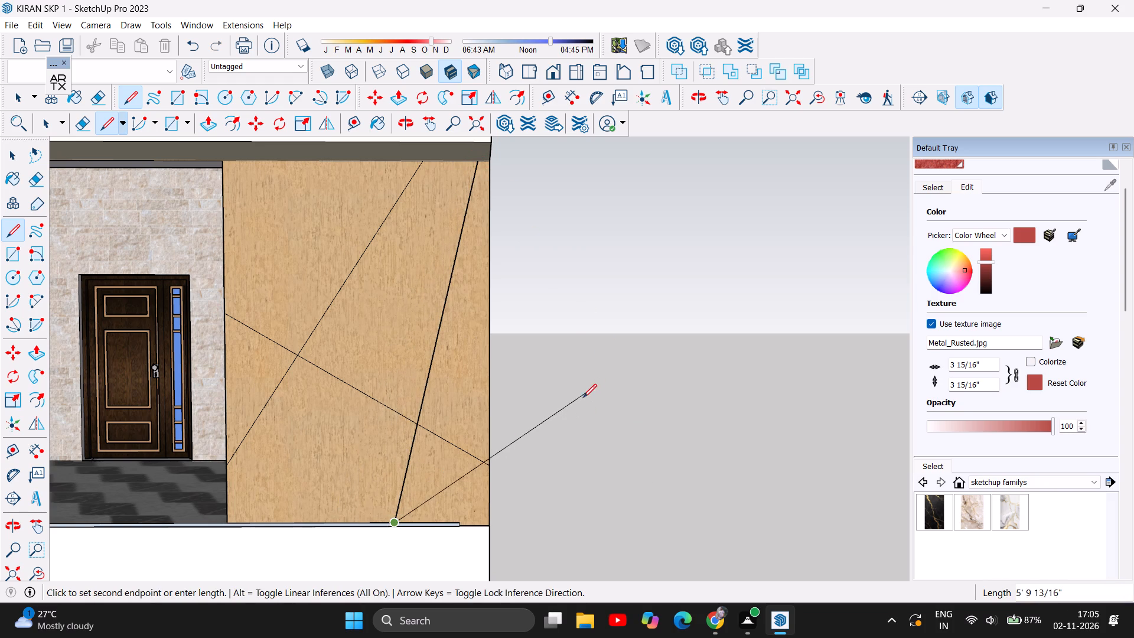
pyautogui.press('Escape')
pyautogui.click(402, 118)
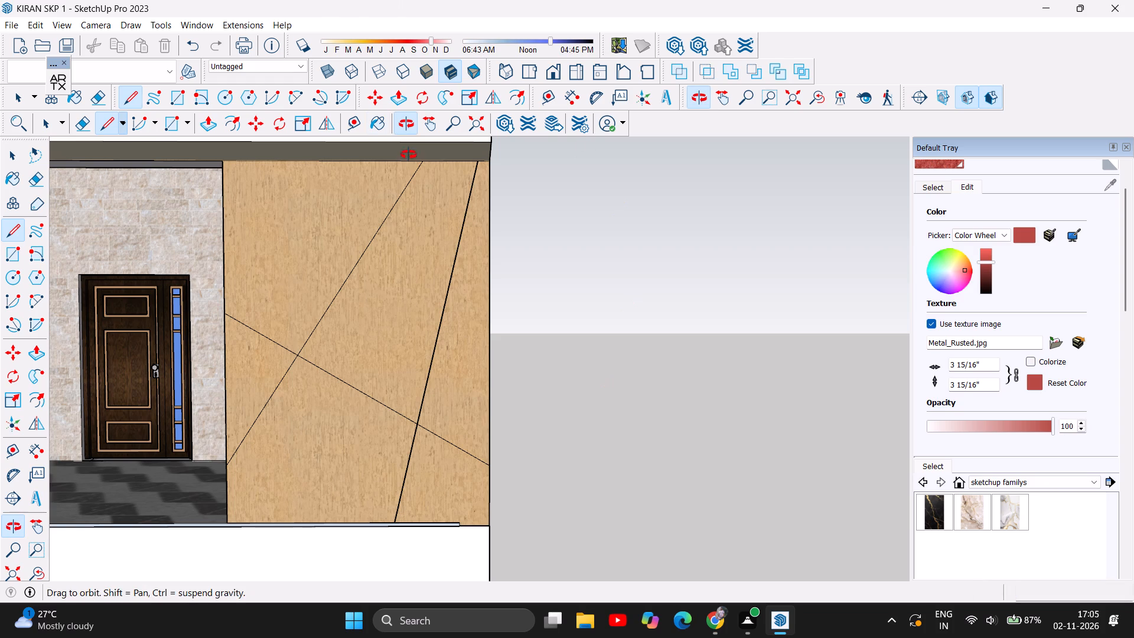
pyautogui.moveTo(475, 326); pyautogui.dragTo(475, 317)
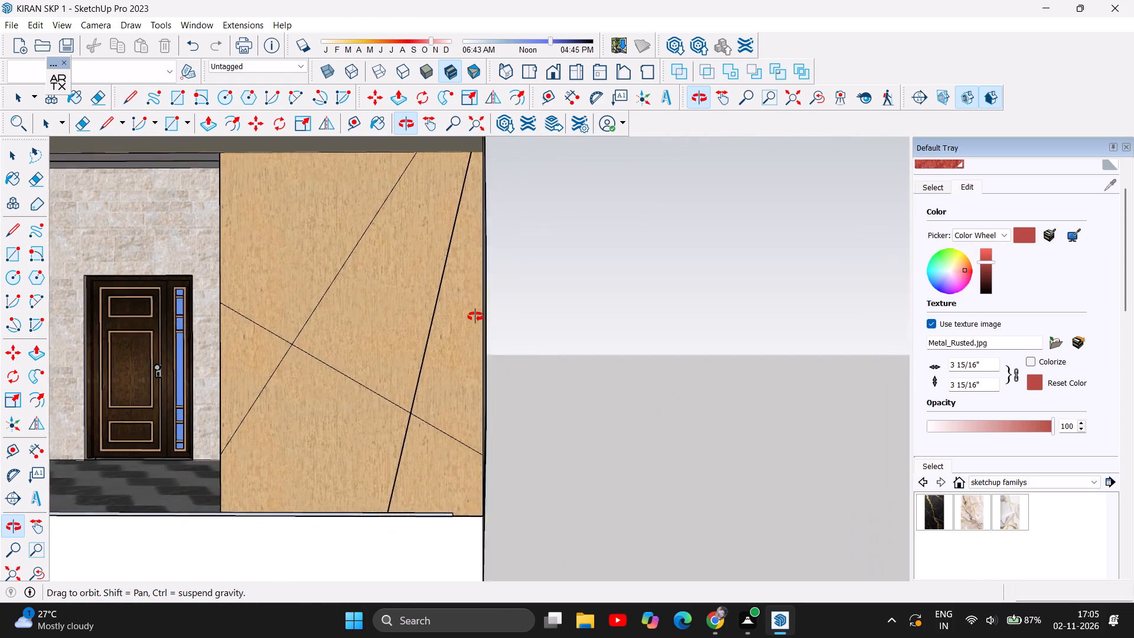
pyautogui.moveTo(475, 317); pyautogui.dragTo(495, 325)
pyautogui.click(126, 90)
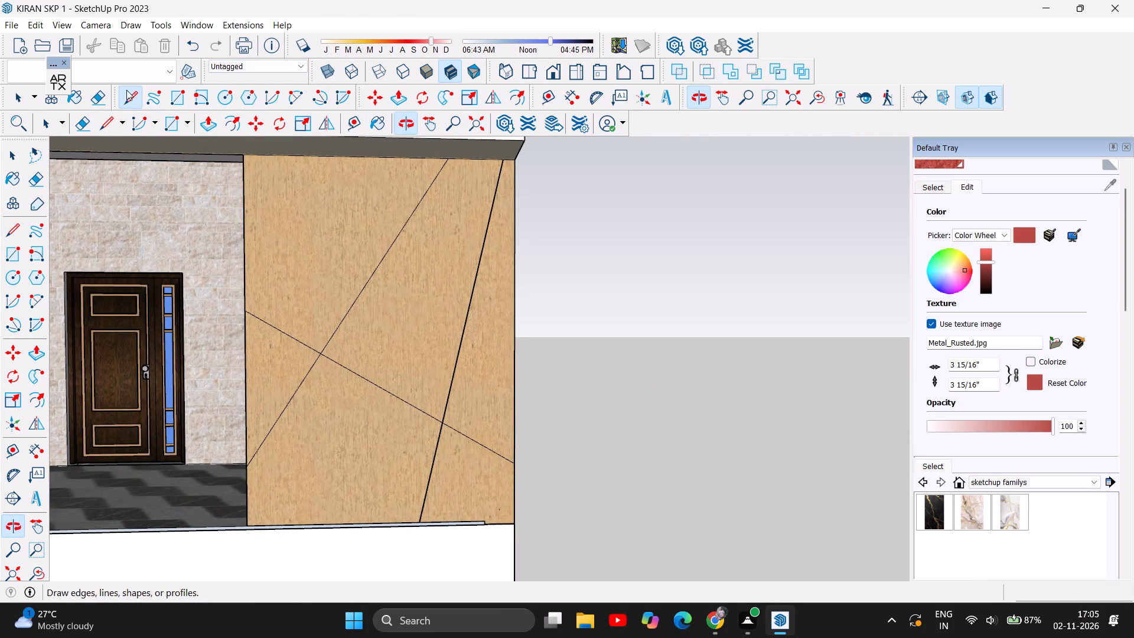
pyautogui.click(302, 159)
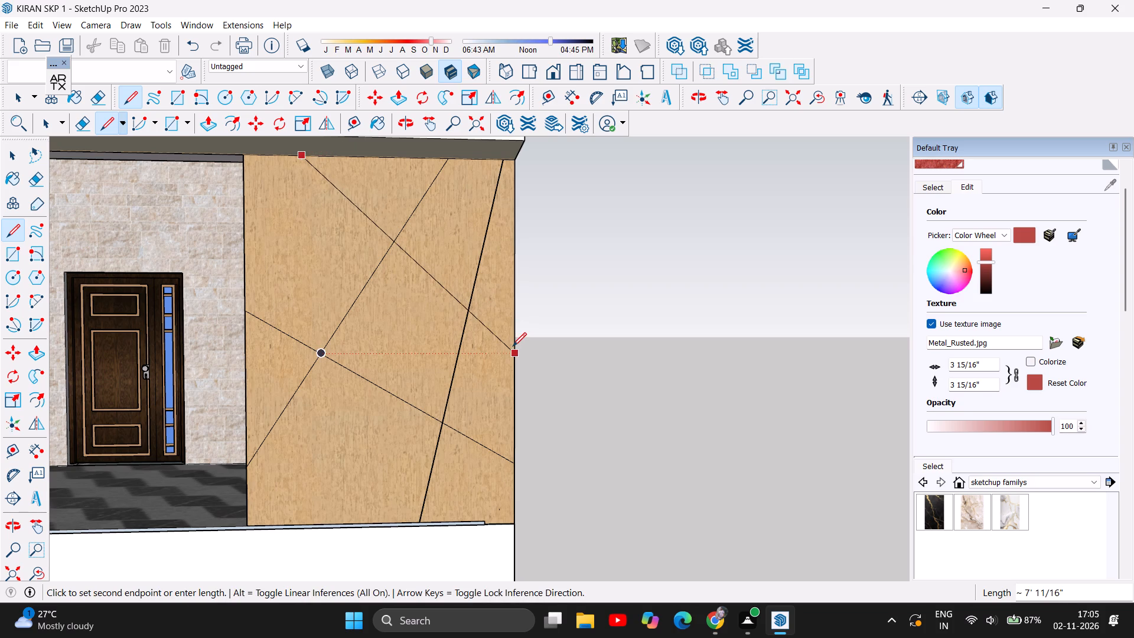
pyautogui.click(513, 346)
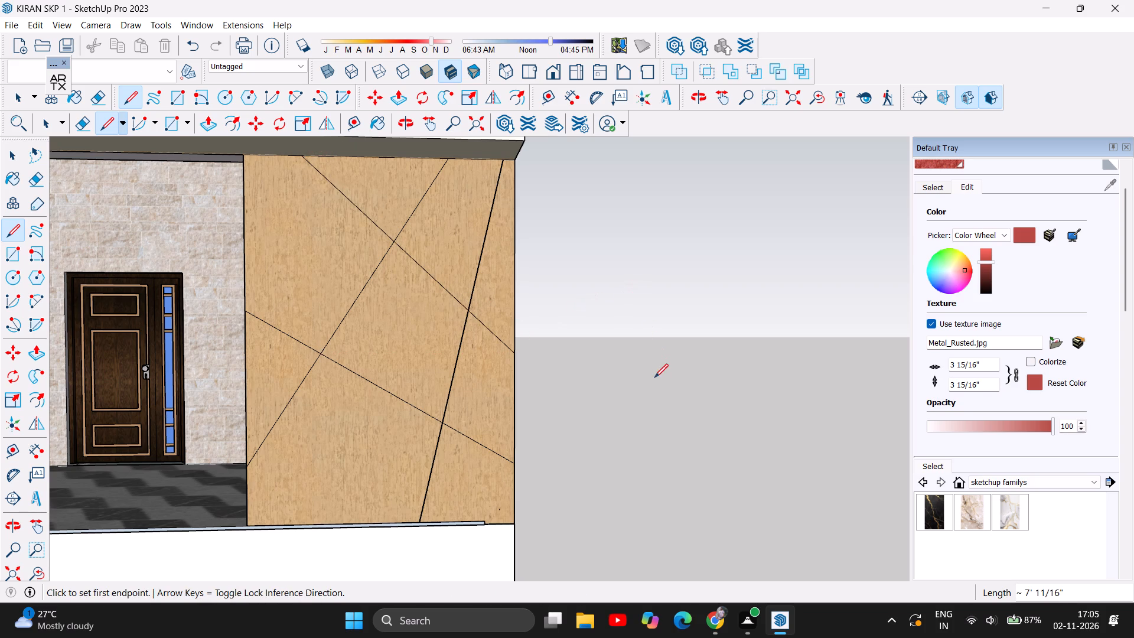
# Examine the line pattern of the entrance-side wall panel within the whole front facade and close up.
pyautogui.scroll(-4, 656, 432)
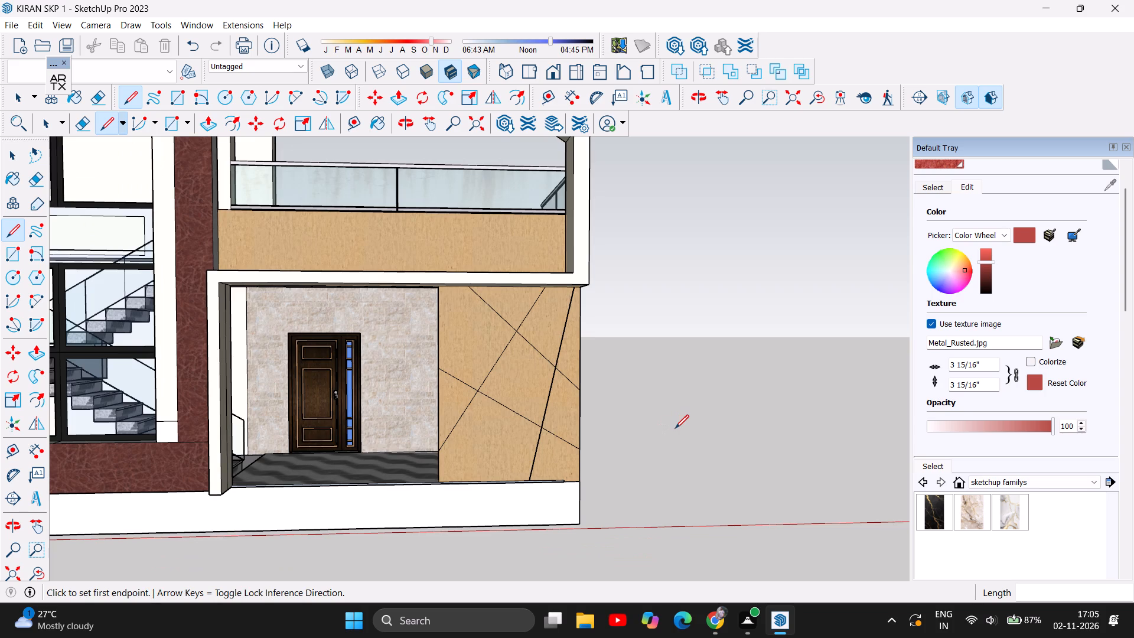
pyautogui.scroll(-6, 677, 431)
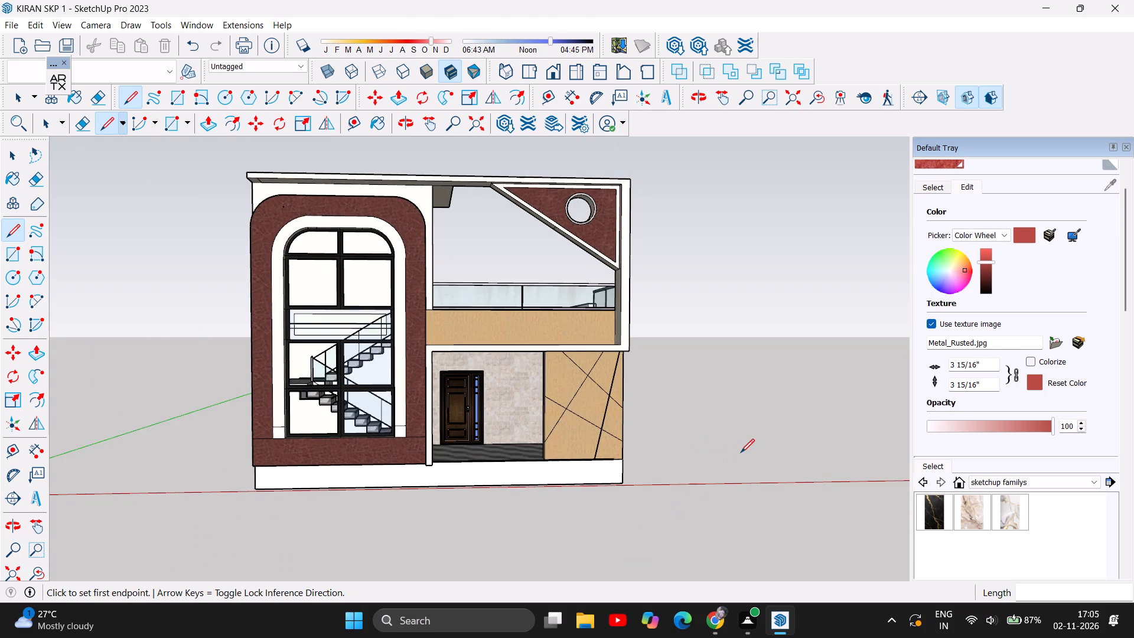
pyautogui.scroll(2, 832, 428)
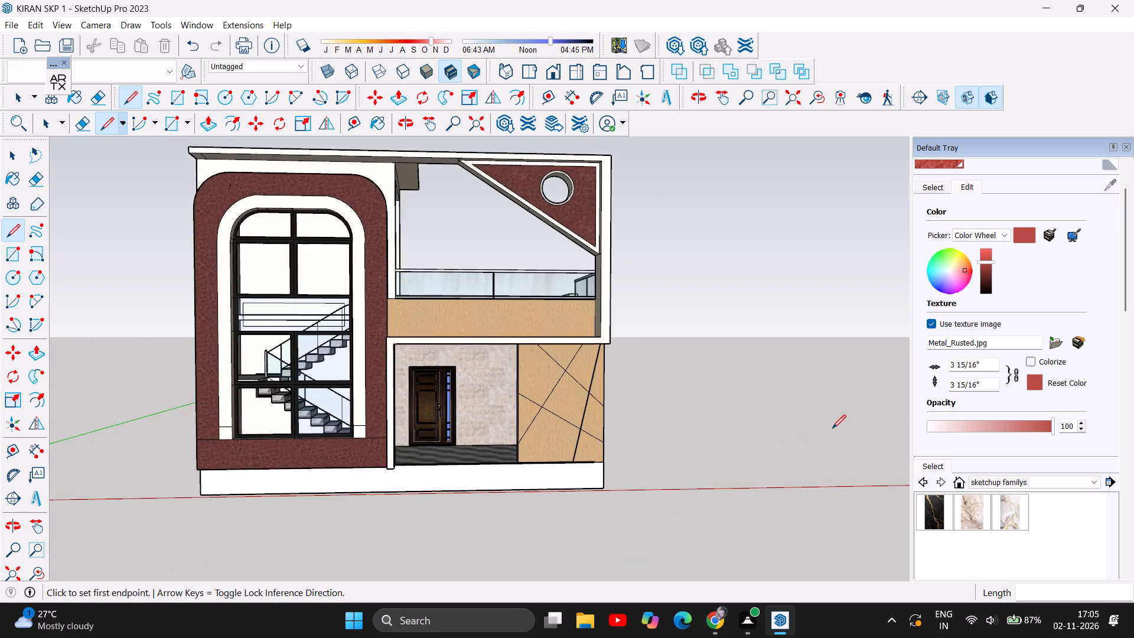
pyautogui.scroll(1, 832, 428)
pyautogui.scroll(3, 781, 442)
pyautogui.scroll(5, 498, 403)
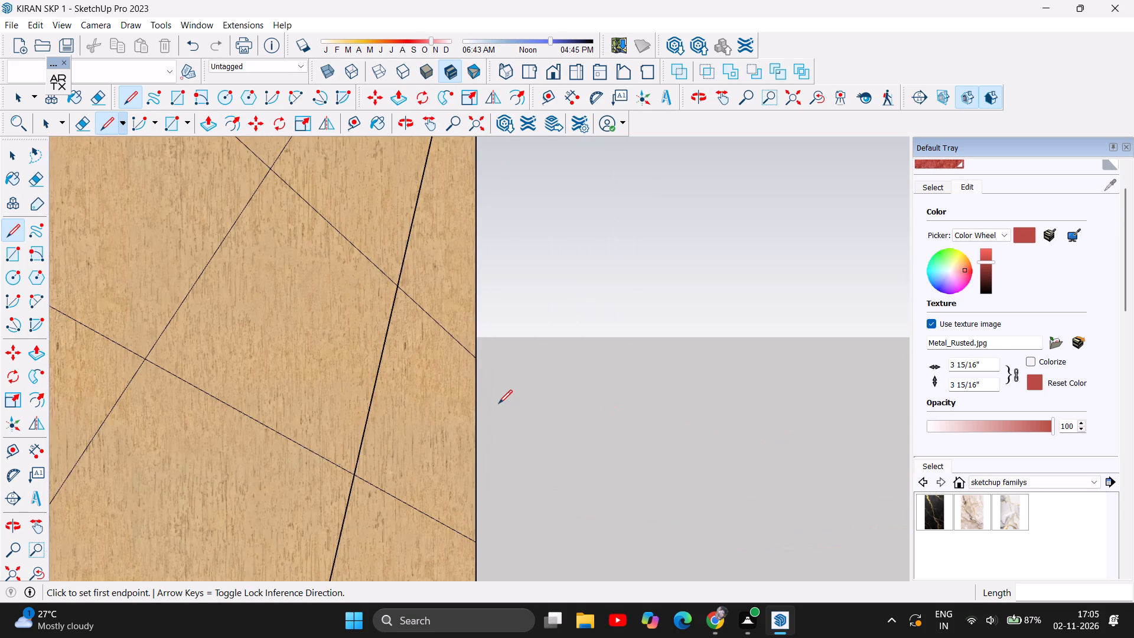
pyautogui.scroll(-3, 501, 402)
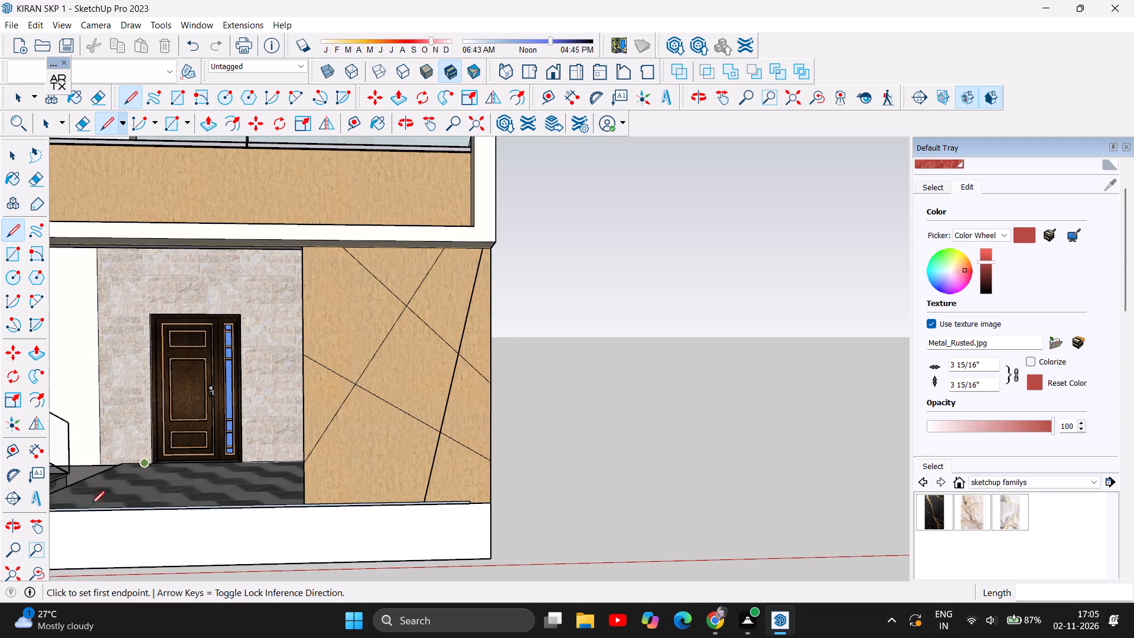
# Offset the wall panel's upper outer region inward about 1 3/4", its upper door-side region similarly, and its bottom region about 1 9/16".
pyautogui.click(33, 404)
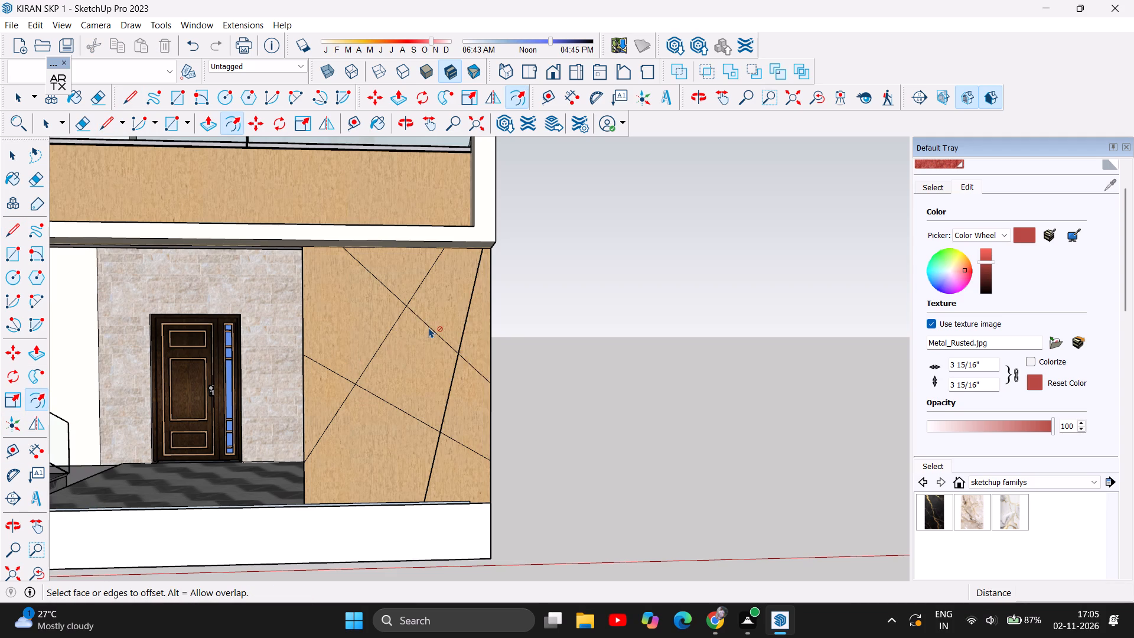
pyautogui.click(433, 321)
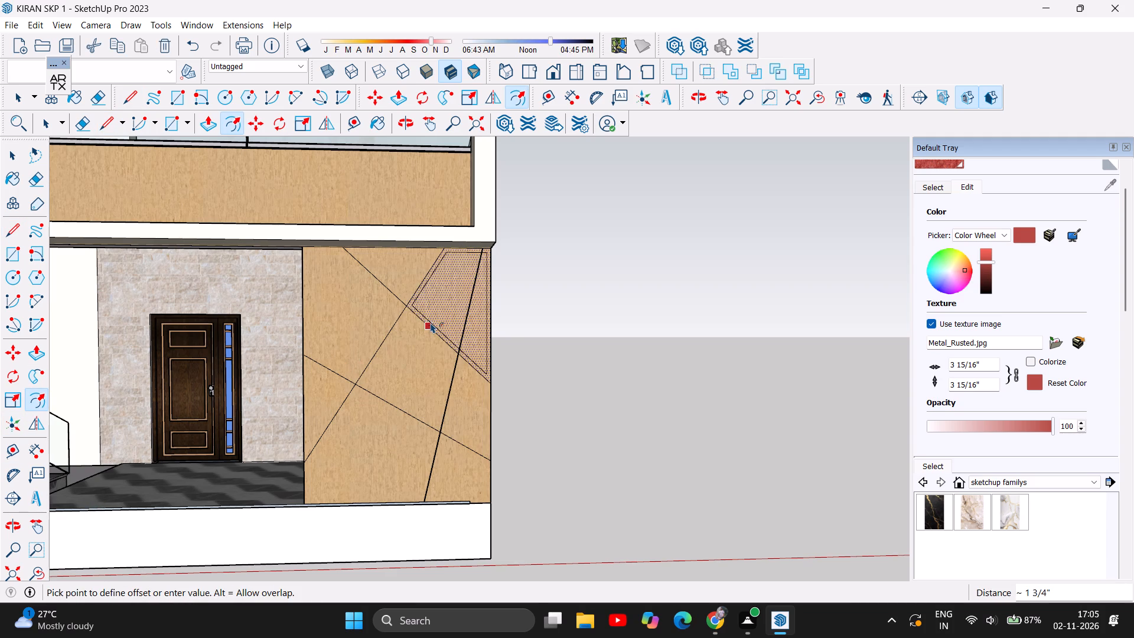
pyautogui.click(431, 323)
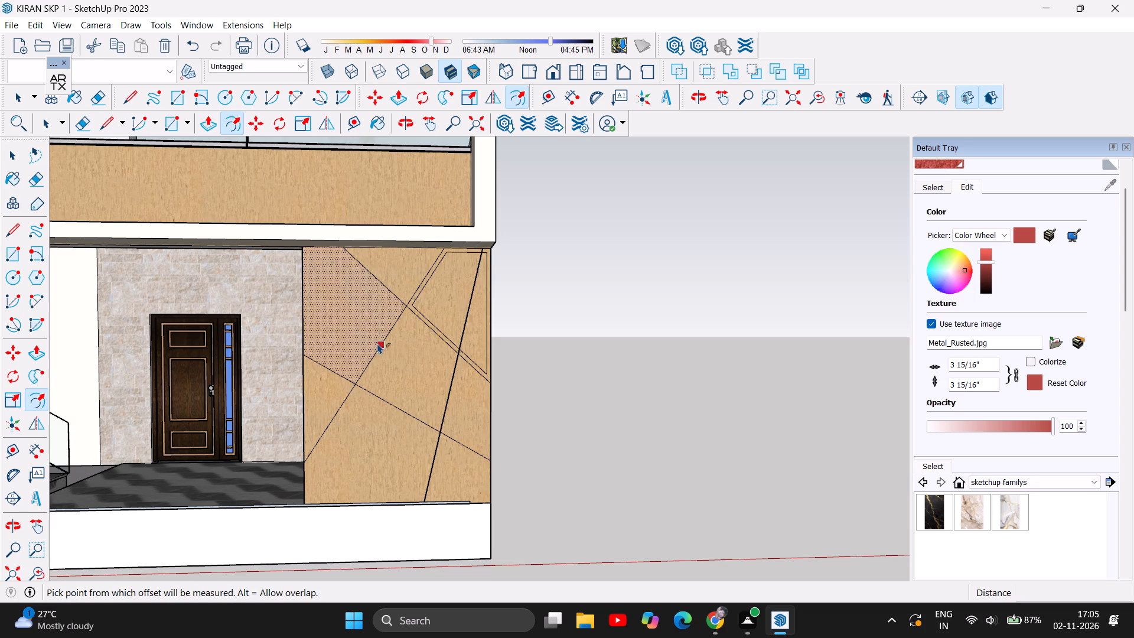
pyautogui.click(377, 343)
pyautogui.click(377, 343)
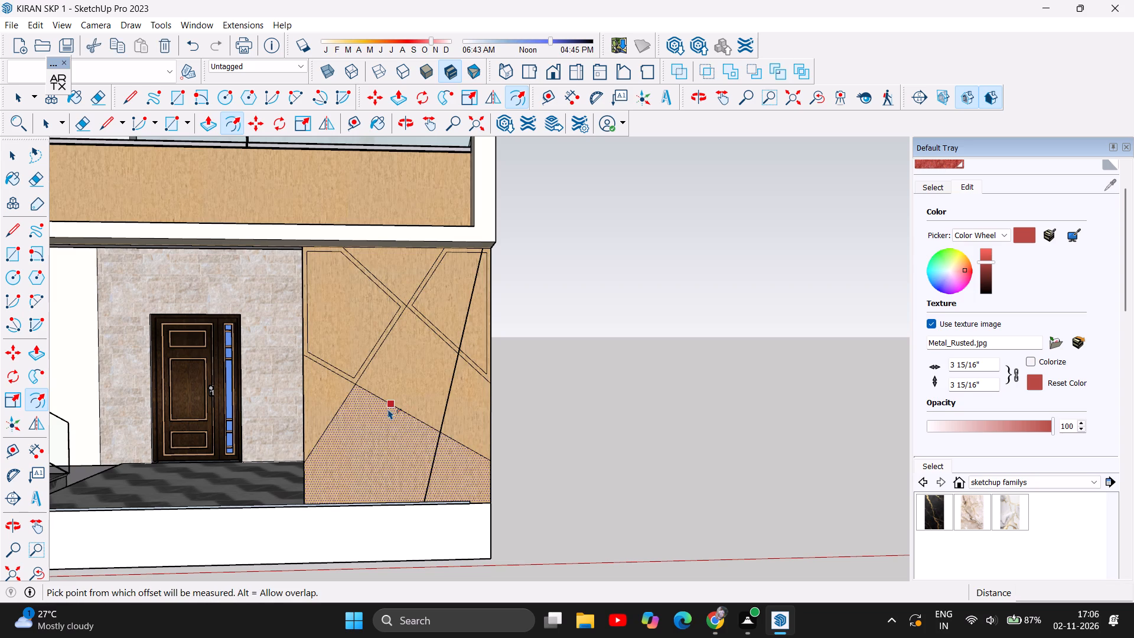
pyautogui.click(388, 409)
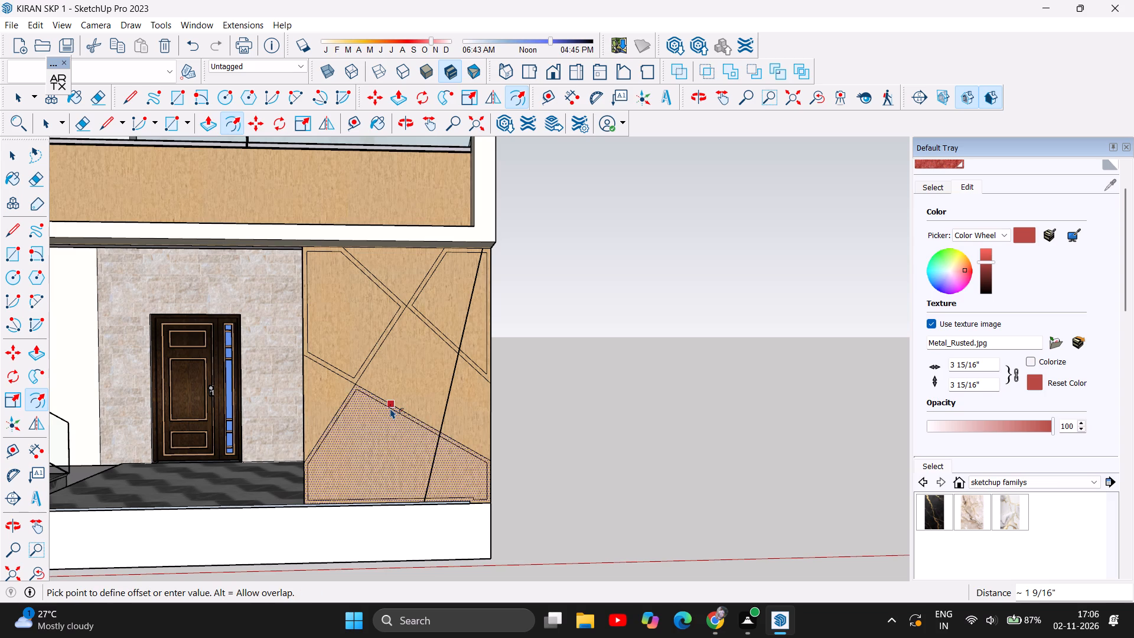
pyautogui.click(390, 408)
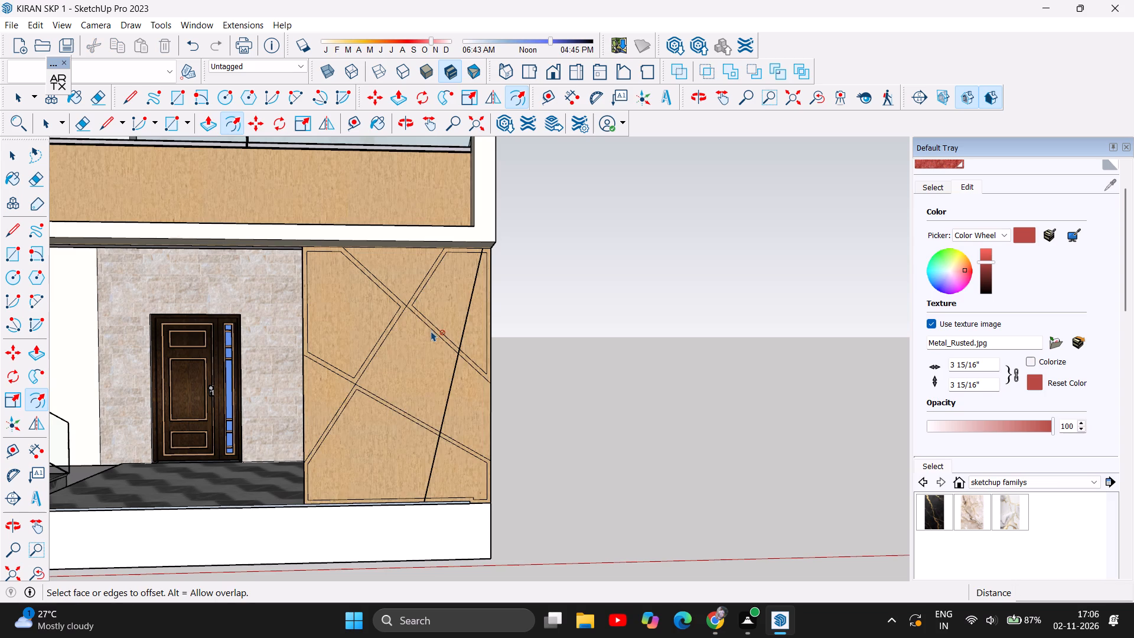
# Offset the panel's central outer region inward about 2 5/16", its small door-side triangle similarly, and its top triangle about 2 7/16".
pyautogui.click(426, 329)
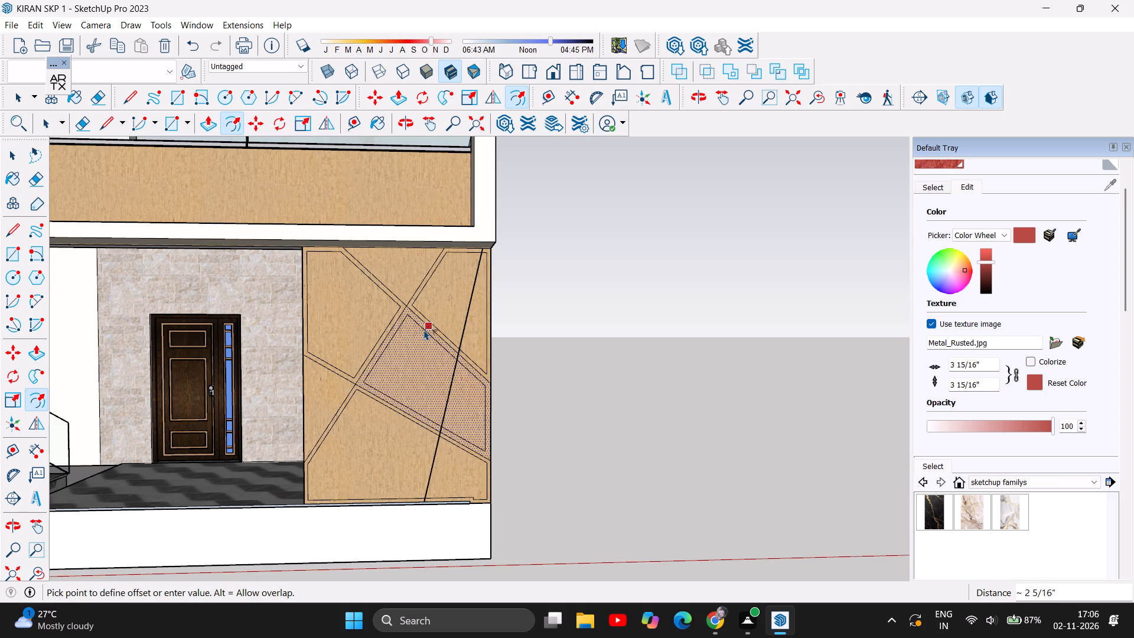
pyautogui.click(424, 330)
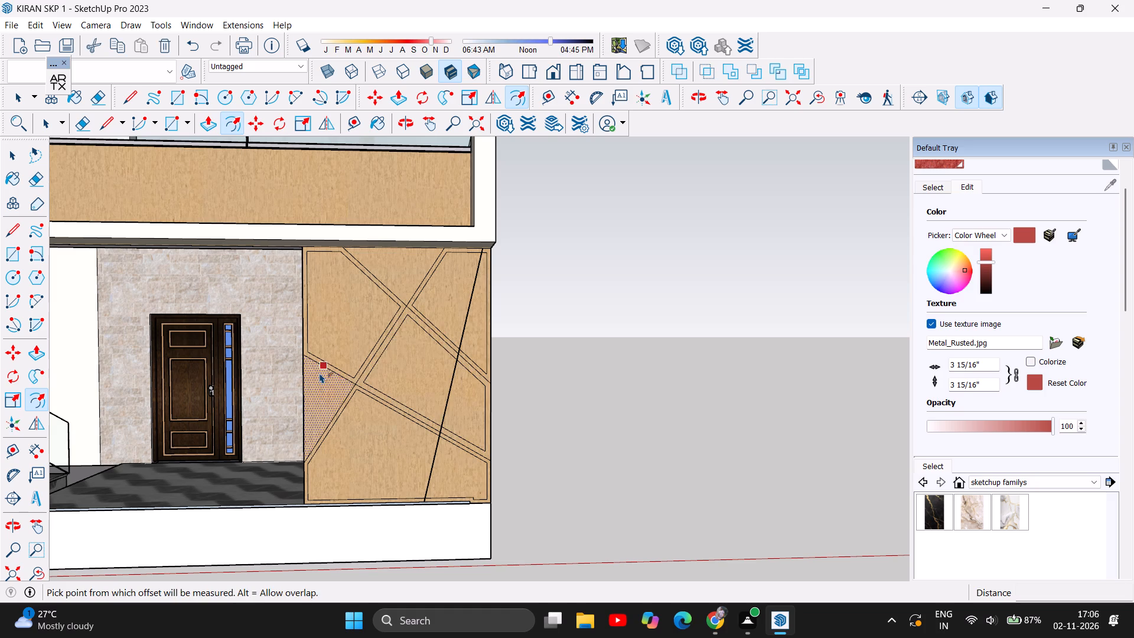
pyautogui.click(325, 372)
pyautogui.click(324, 373)
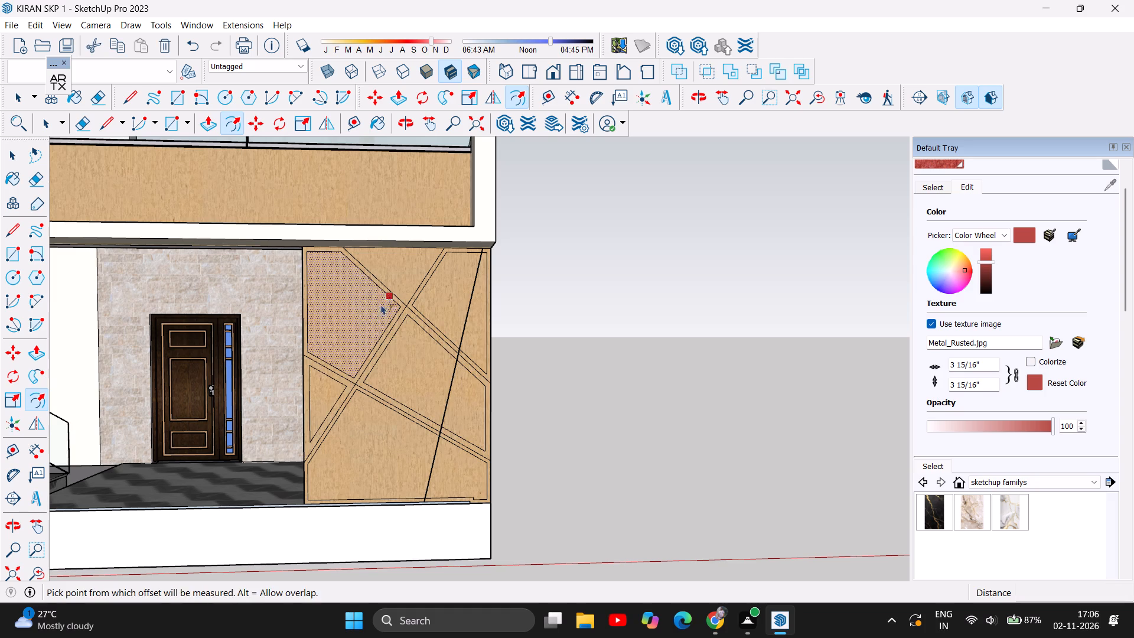
pyautogui.click(394, 289)
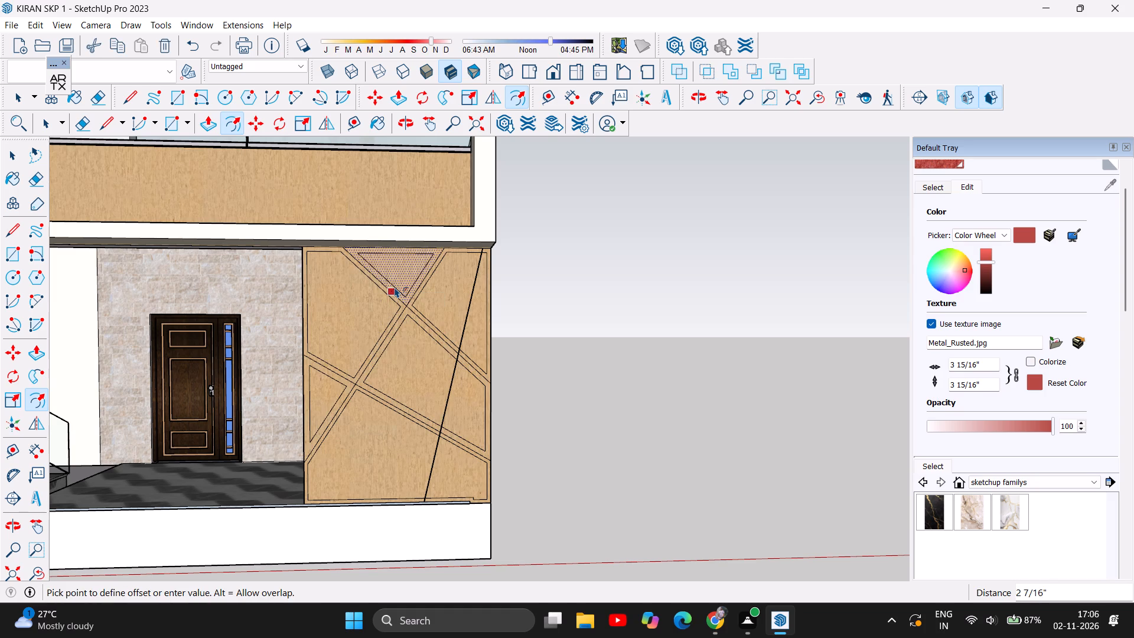
pyautogui.click(395, 287)
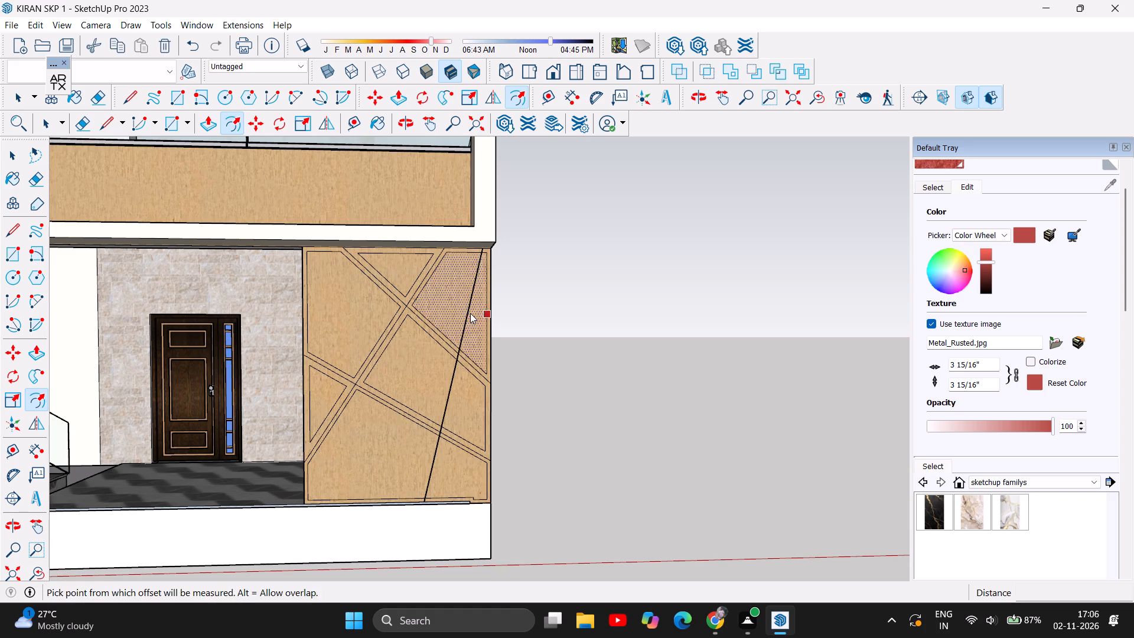
# Delete the thick, steep diagonal line crossing the outer side of the entrance-side wall panel.
pyautogui.scroll(-1, 612, 313)
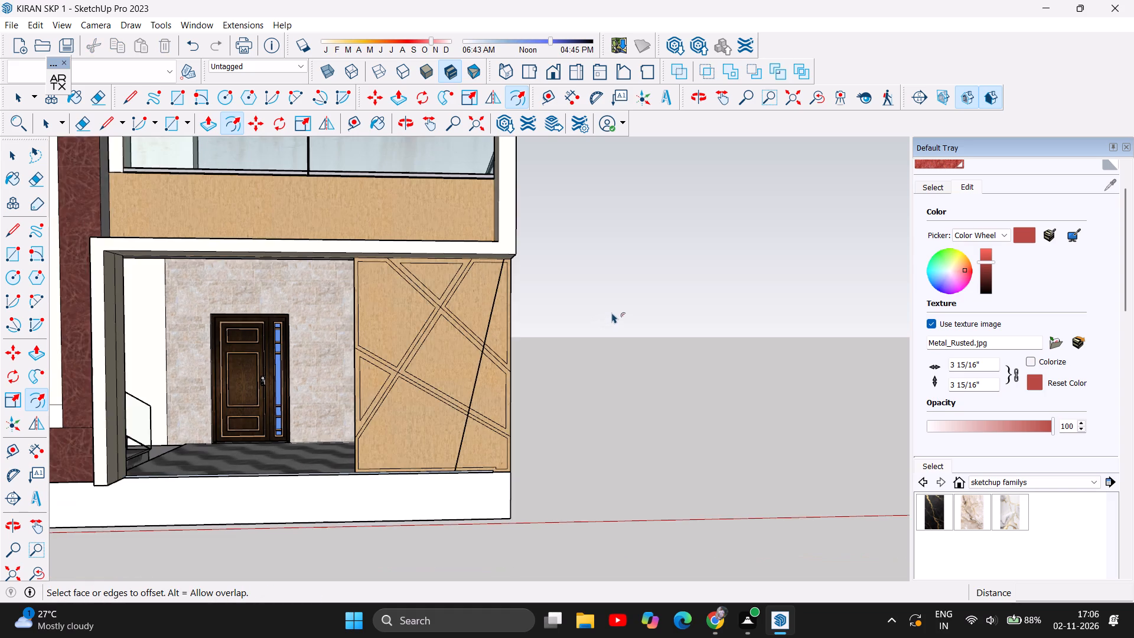
pyautogui.scroll(-1, 612, 313)
pyautogui.scroll(5, 562, 453)
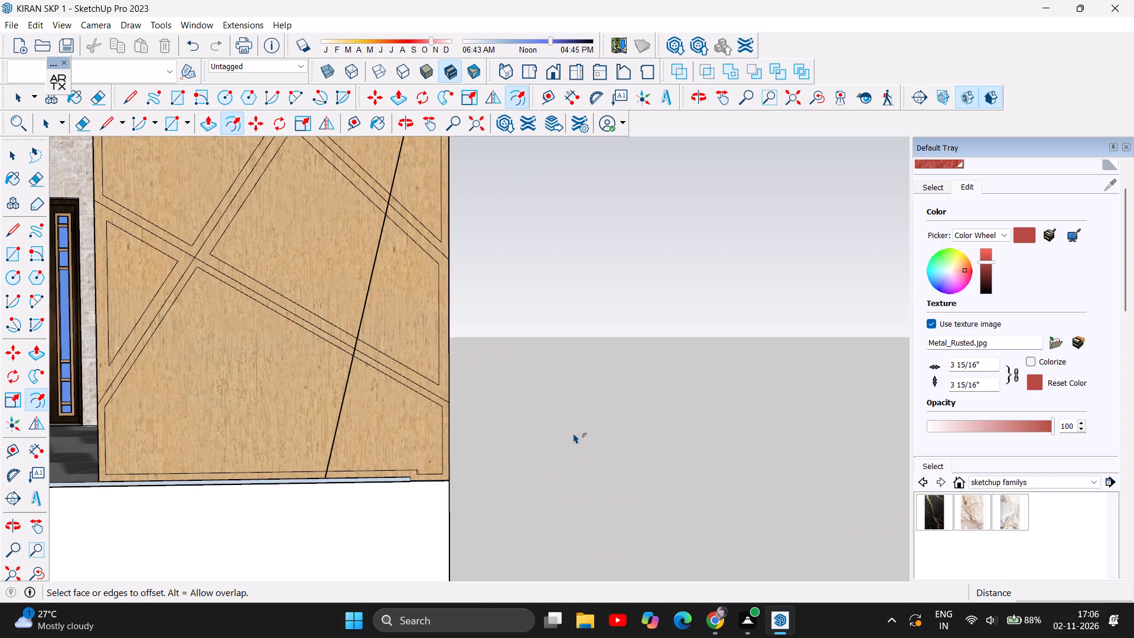
pyautogui.scroll(-4, 573, 433)
pyautogui.scroll(-3, 683, 408)
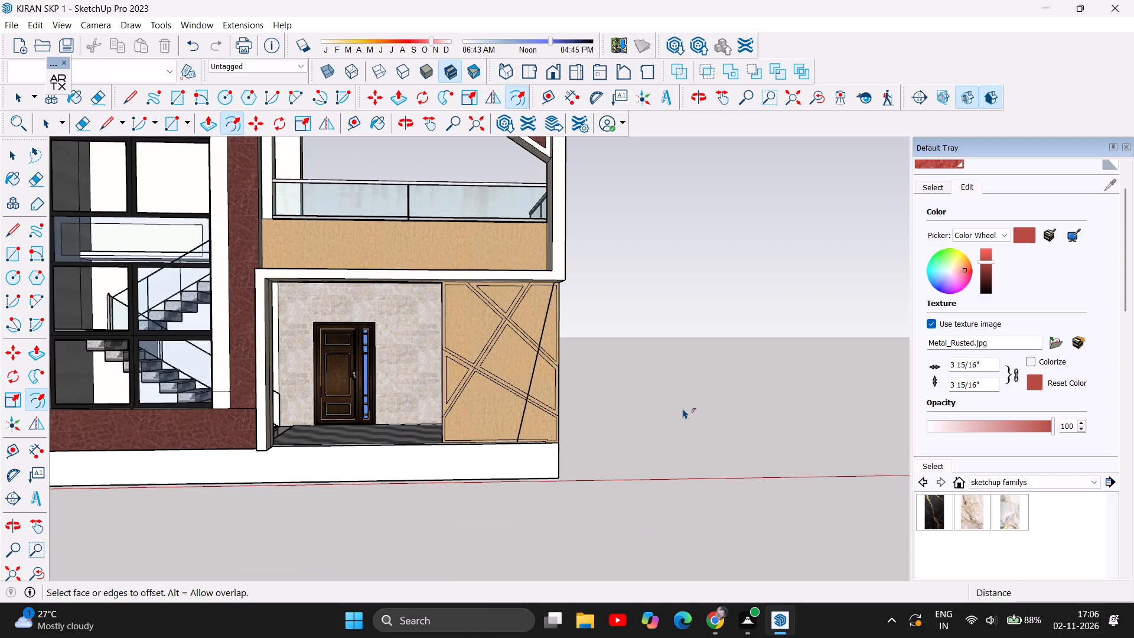
pyautogui.click(536, 370)
pyautogui.press('Escape')
pyautogui.click(17, 155)
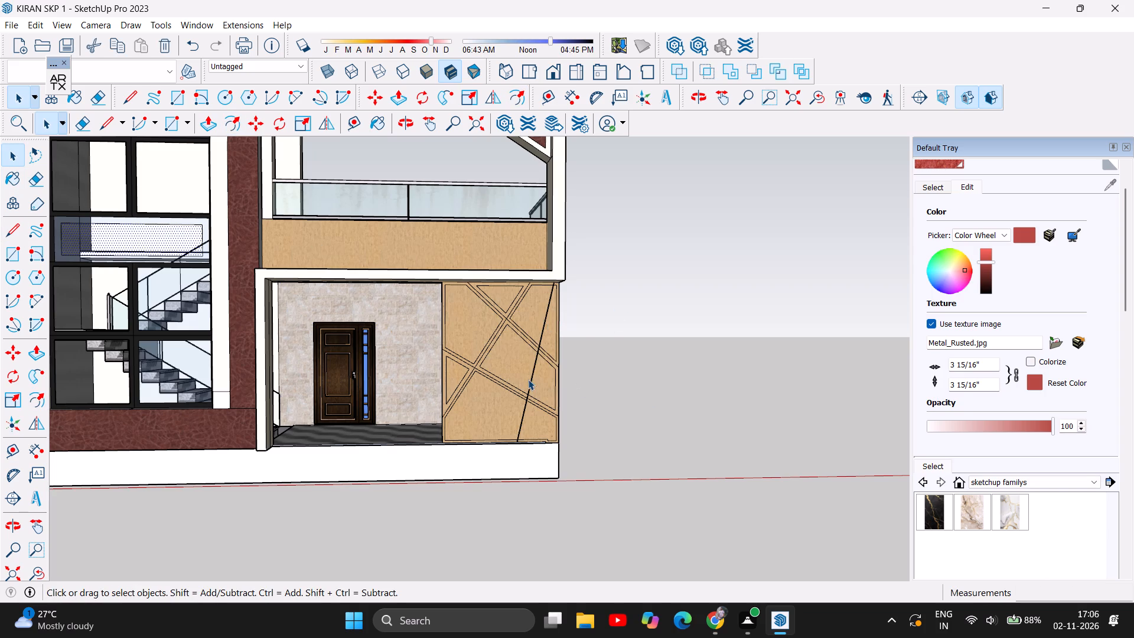
pyautogui.click(530, 382)
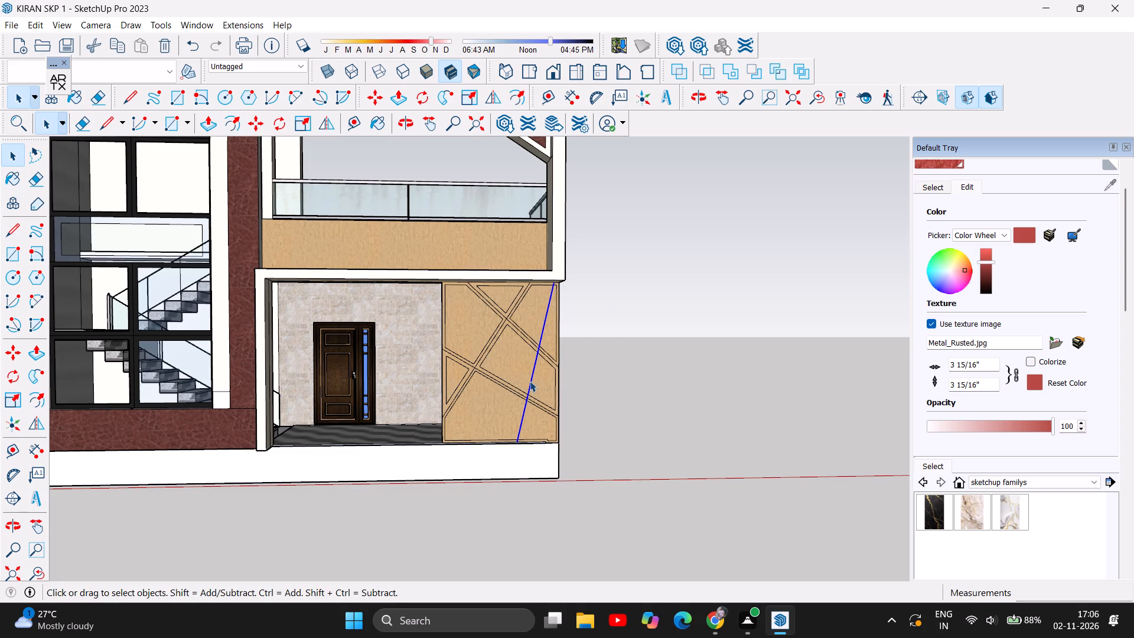
pyautogui.press('Delete')
# Paint the offset strips around the panel's central outer region, top triangle and upper door-side region with the dark red textured in-model material.
pyautogui.scroll(-3, 574, 435)
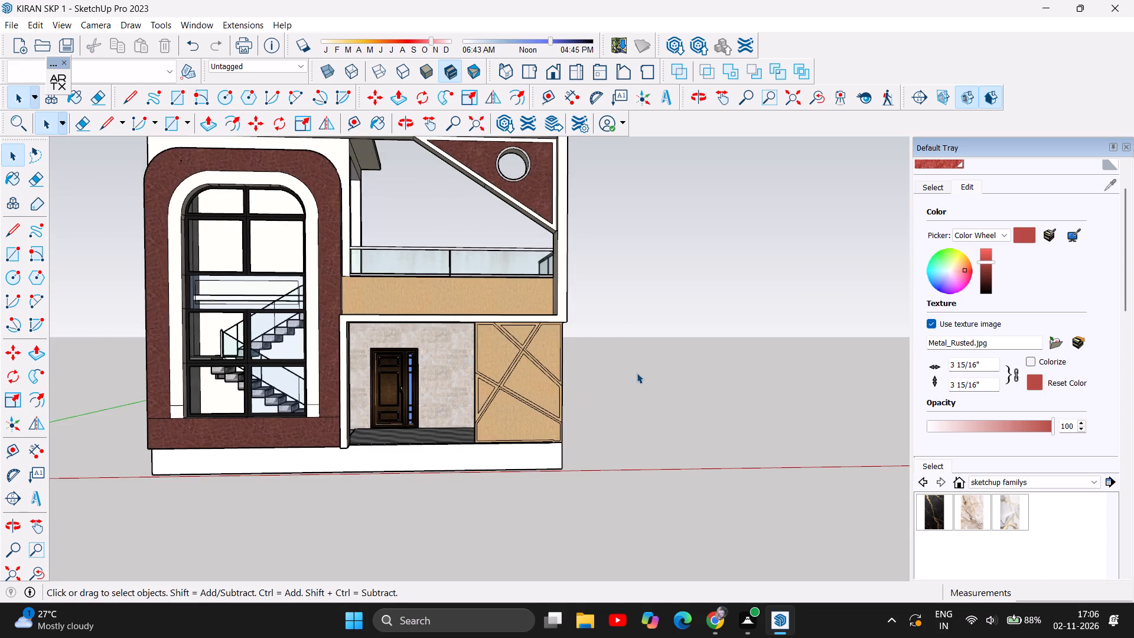
pyautogui.scroll(2, 637, 373)
pyautogui.scroll(5, 581, 409)
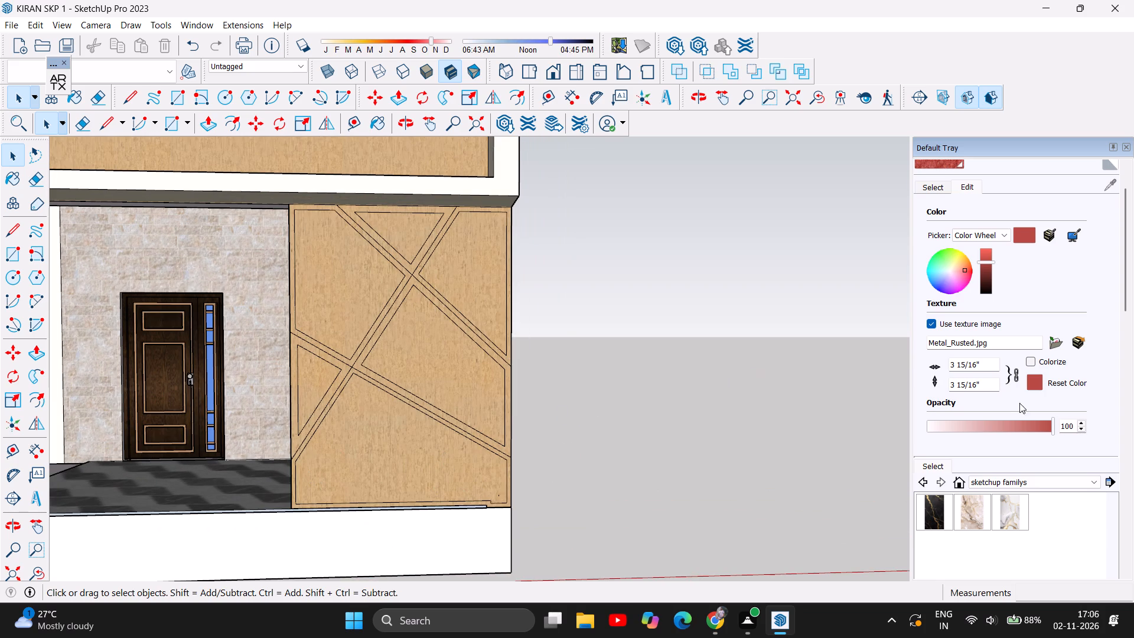
pyautogui.click(947, 187)
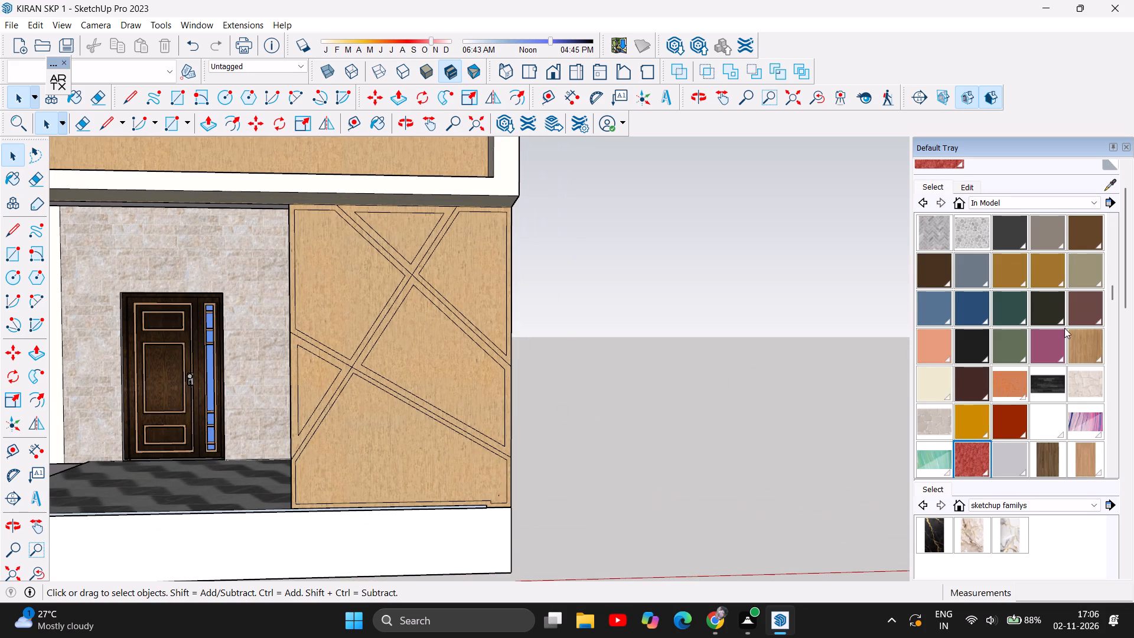
pyautogui.scroll(2, 1041, 262)
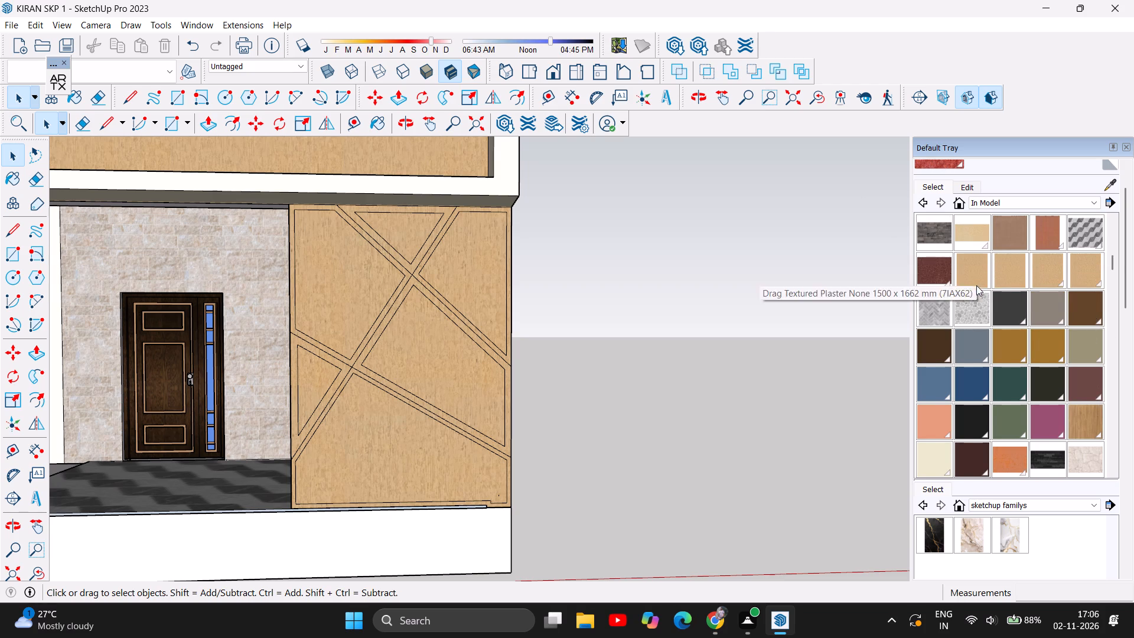
pyautogui.click(940, 272)
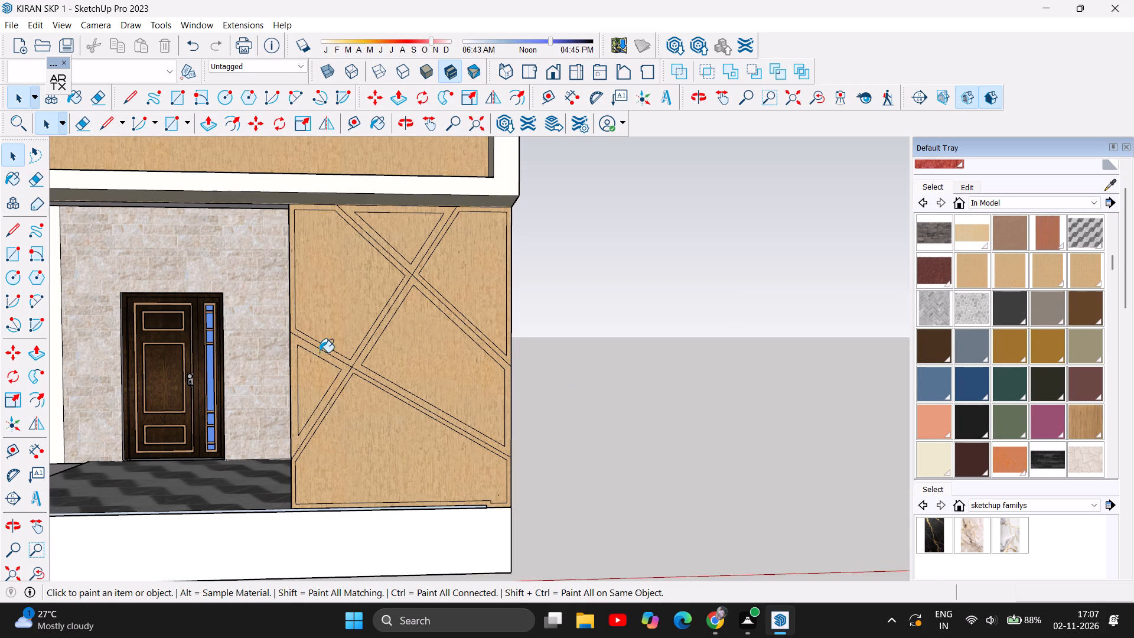
pyautogui.click(329, 362)
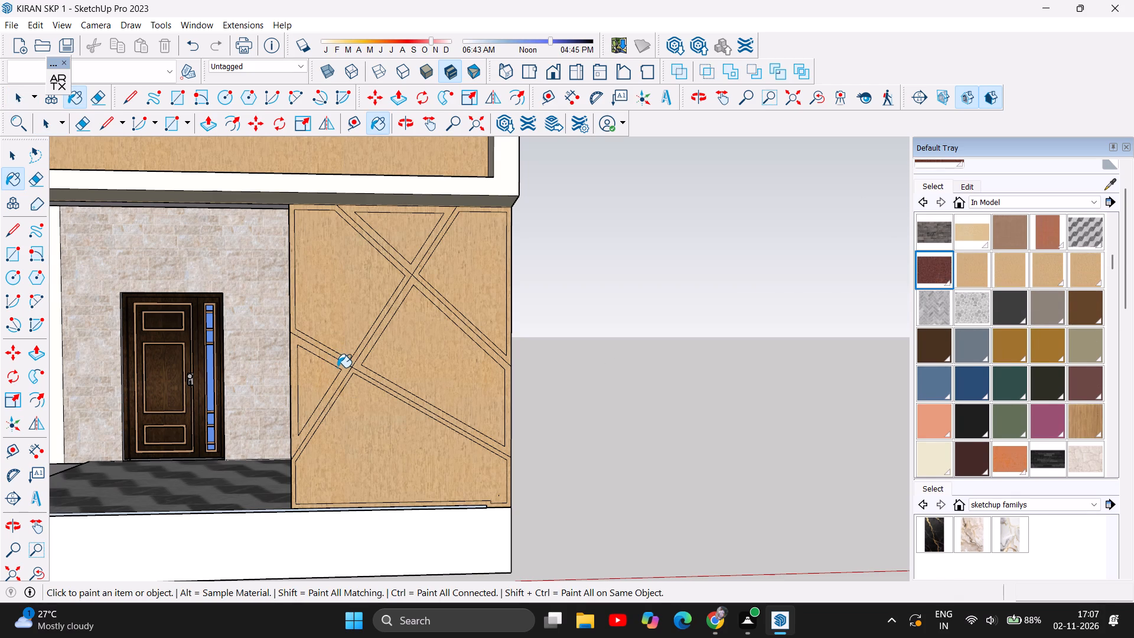
pyautogui.click(354, 362)
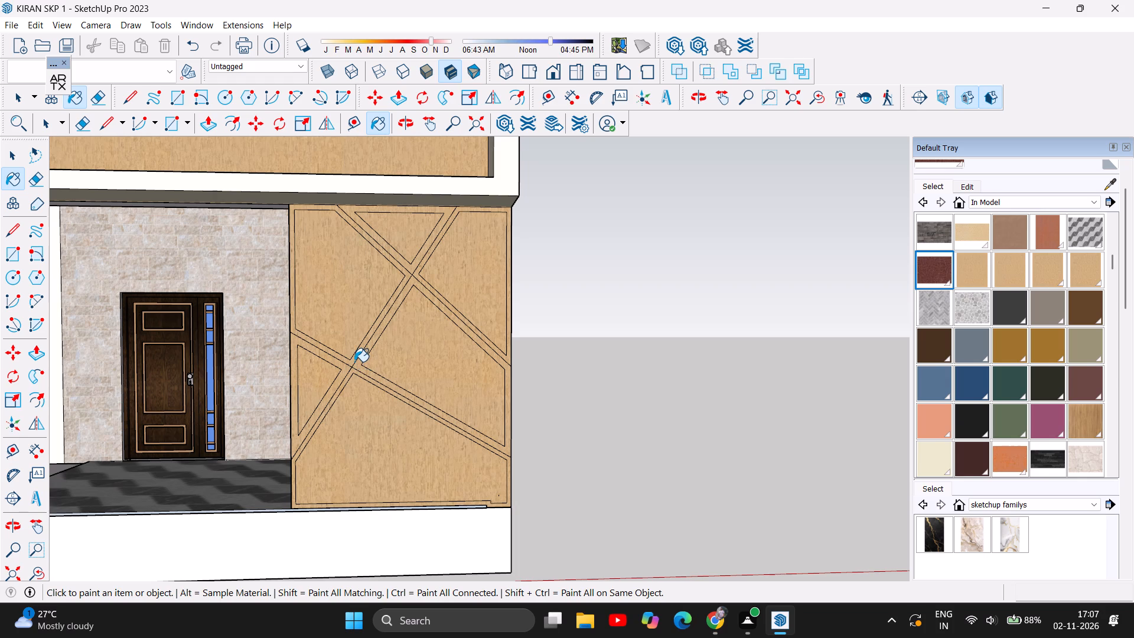
pyautogui.scroll(3, 387, 322)
pyautogui.scroll(-1, 392, 308)
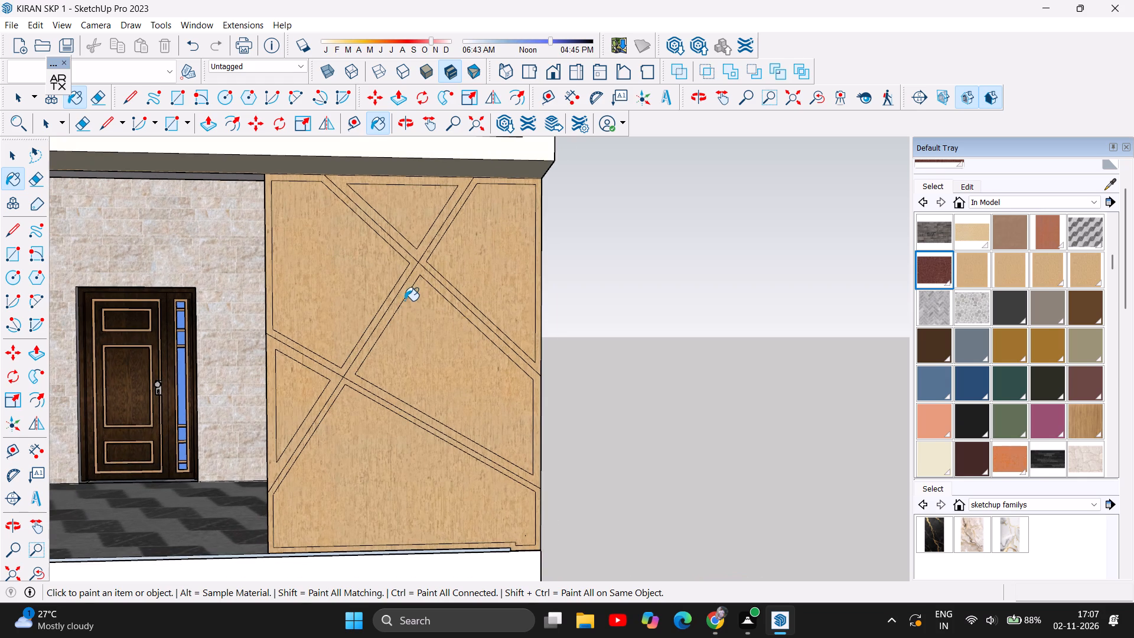
pyautogui.click(406, 288)
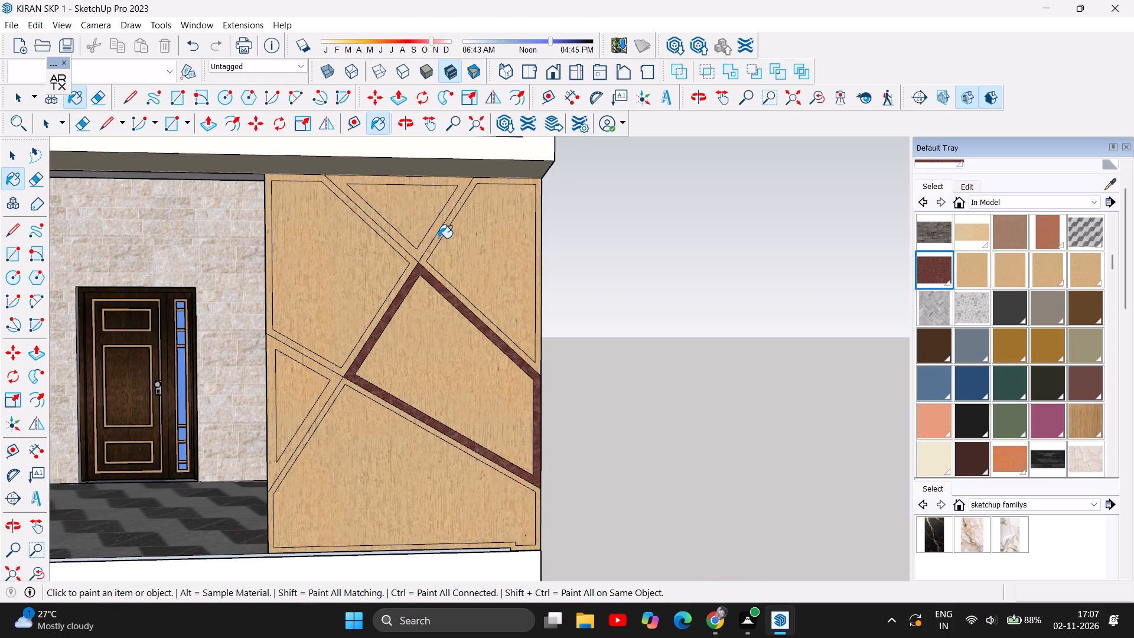
pyautogui.click(432, 233)
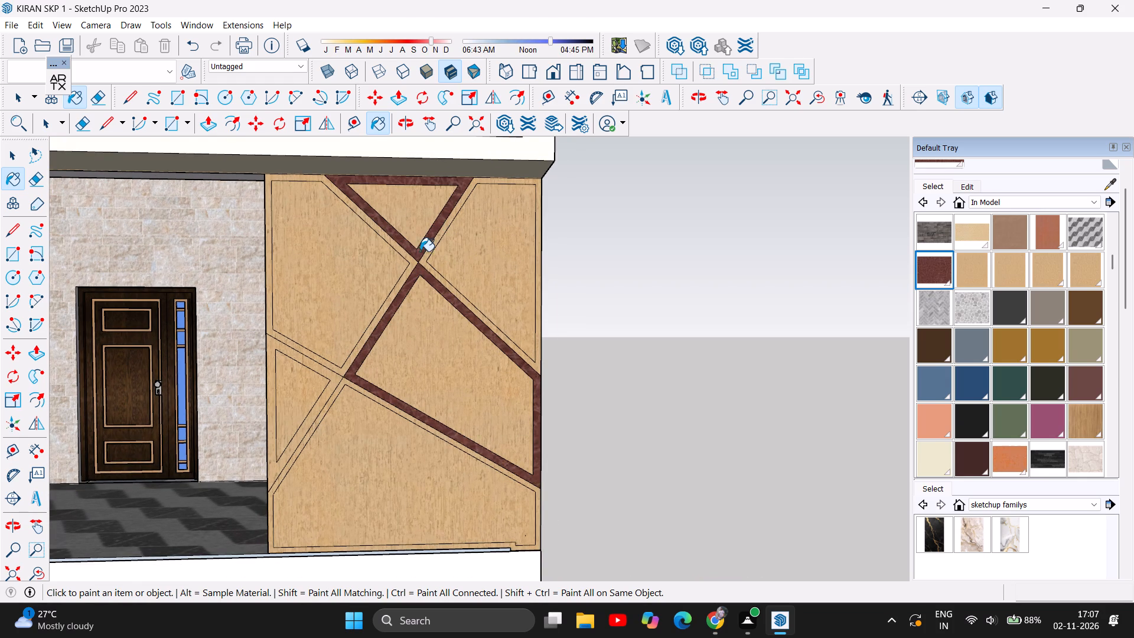
pyautogui.click(390, 241)
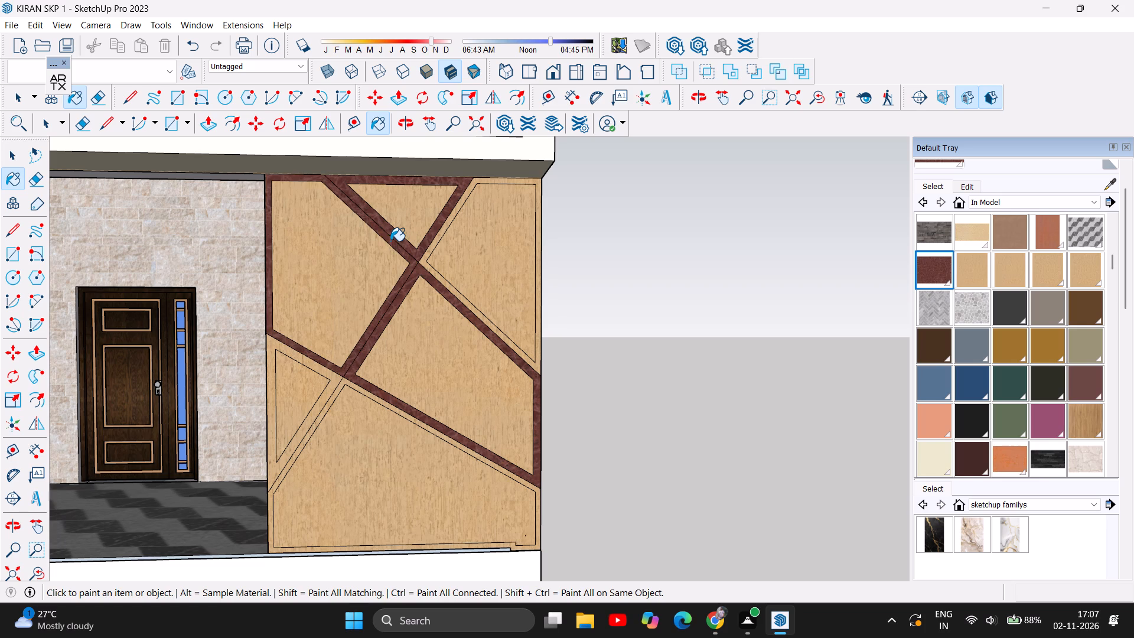
# Paint the strips around the door-side triangle, bottom region and upper outer region with the same dark red material.
pyautogui.click(329, 385)
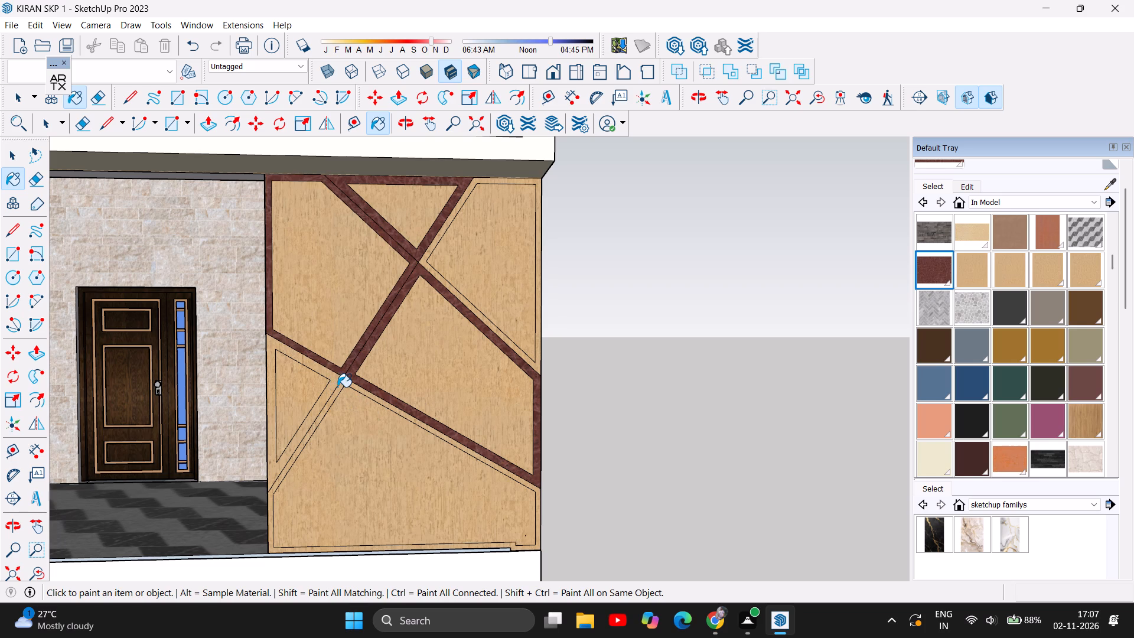
pyautogui.click(334, 383)
pyautogui.click(377, 401)
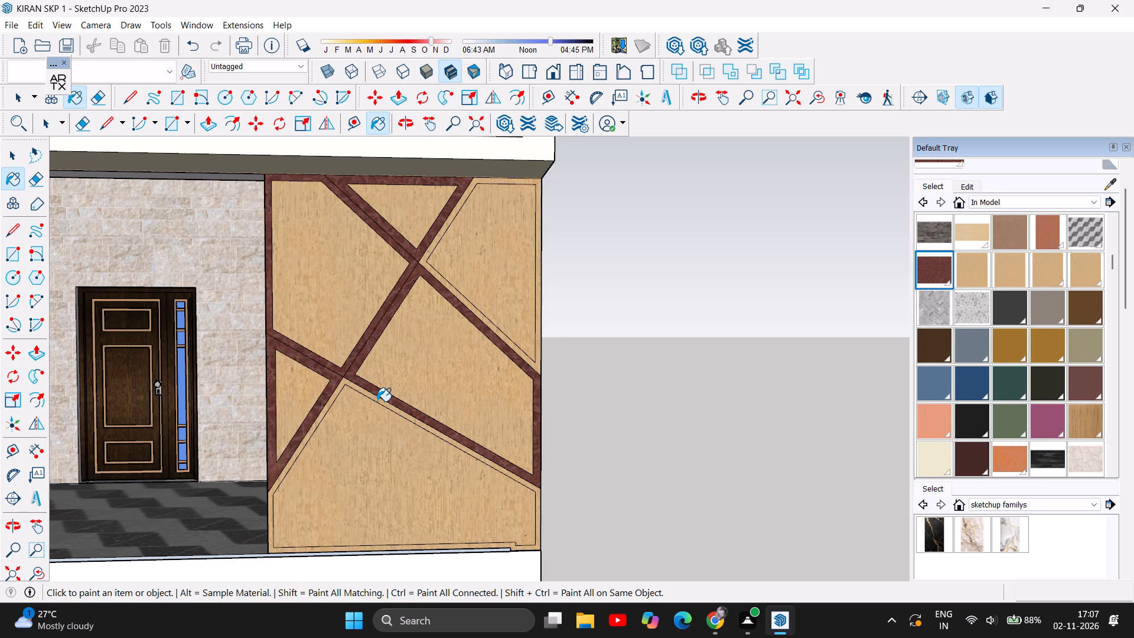
pyautogui.click(271, 509)
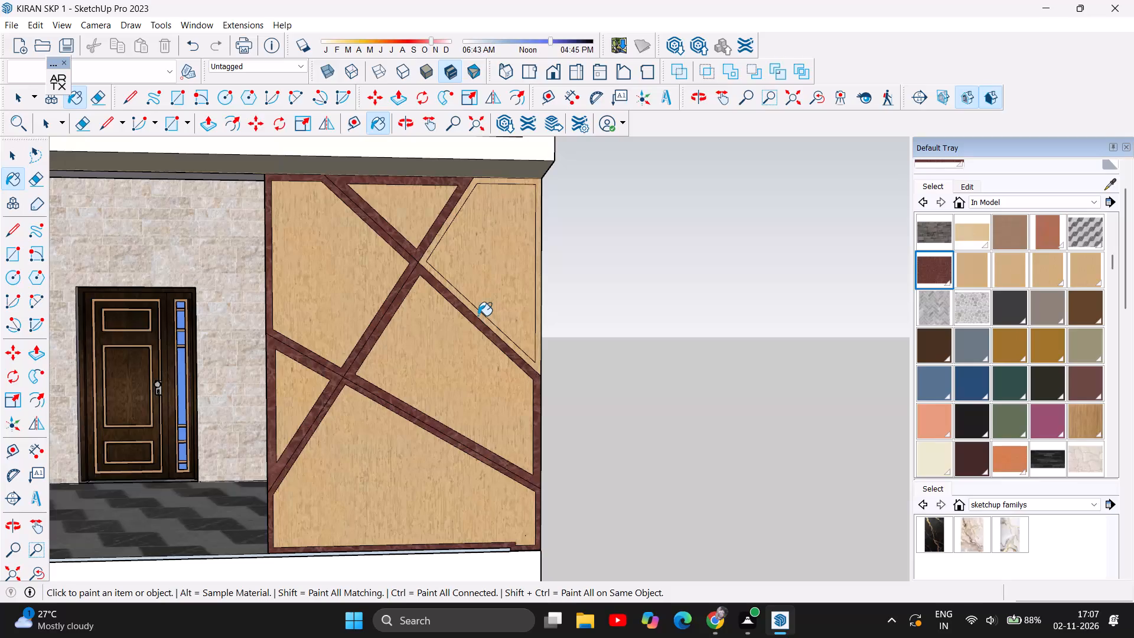
pyautogui.click(478, 314)
# Examine the painted strip pattern on the entrance-side wall panel close up and within the front facade.
pyautogui.scroll(-5, 447, 384)
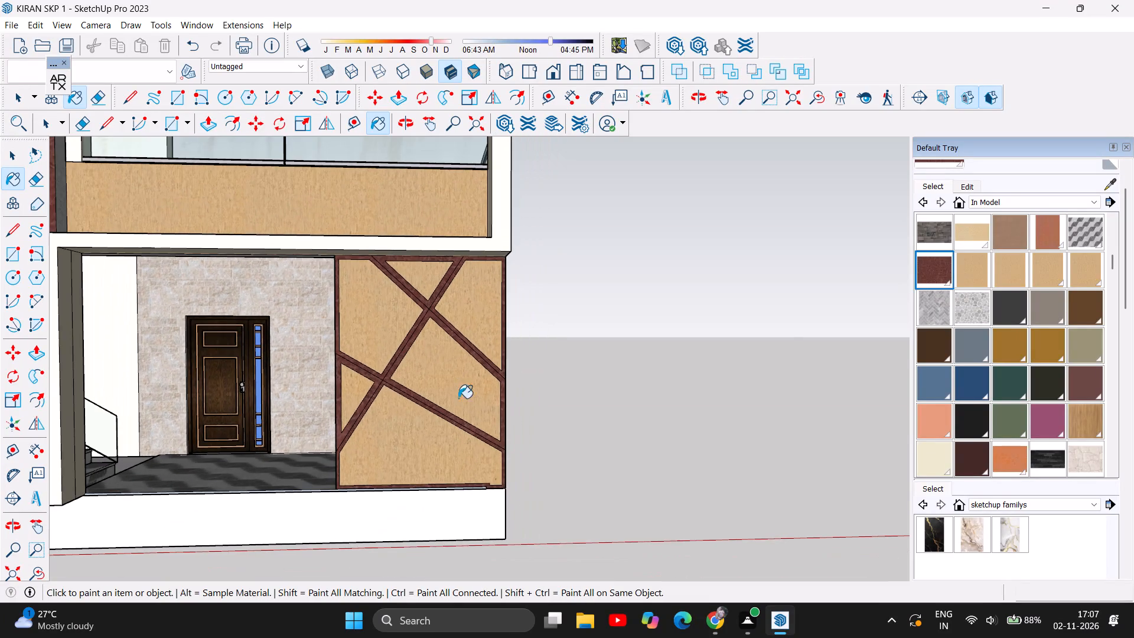
pyautogui.scroll(6, 488, 499)
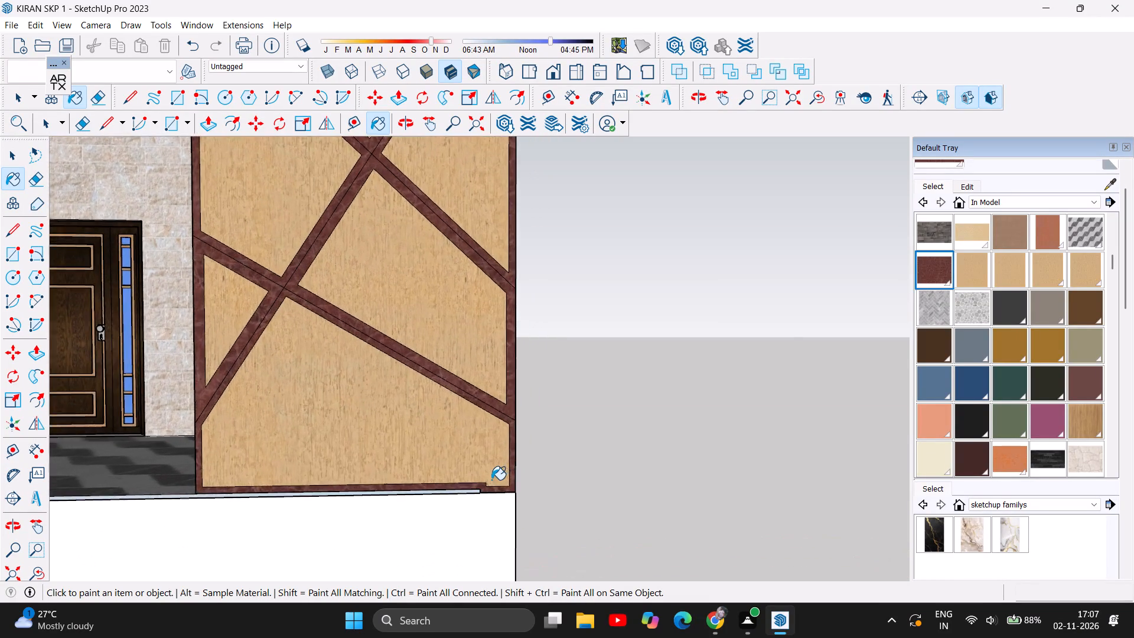
pyautogui.scroll(1, 491, 480)
pyautogui.scroll(-8, 491, 480)
pyautogui.scroll(-2, 594, 473)
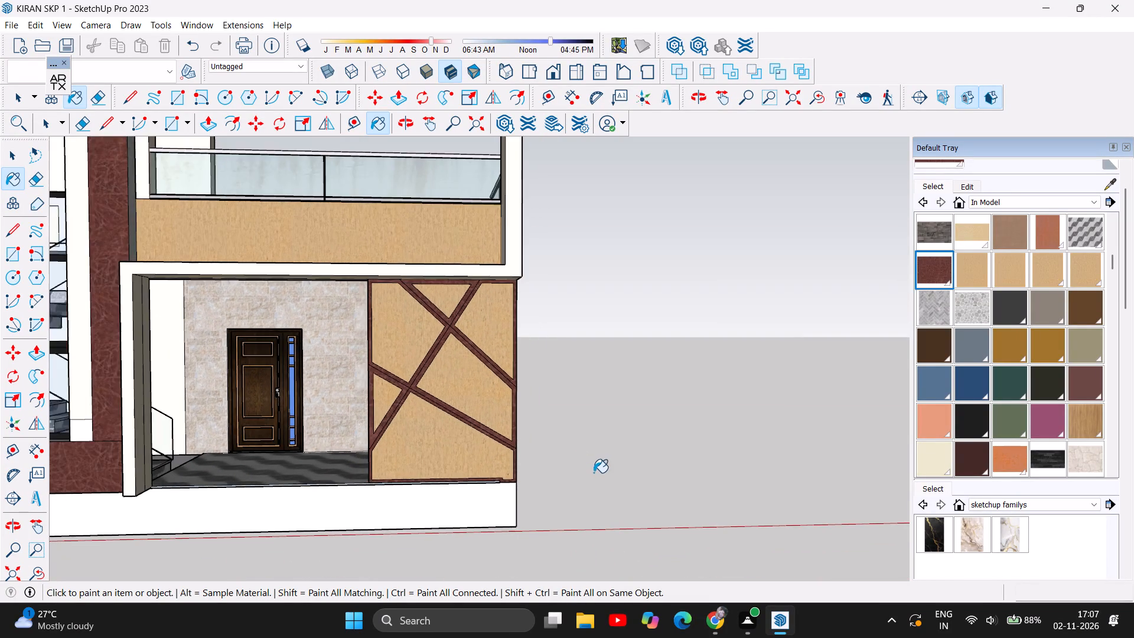
pyautogui.scroll(-4, 686, 426)
pyautogui.scroll(2, 630, 434)
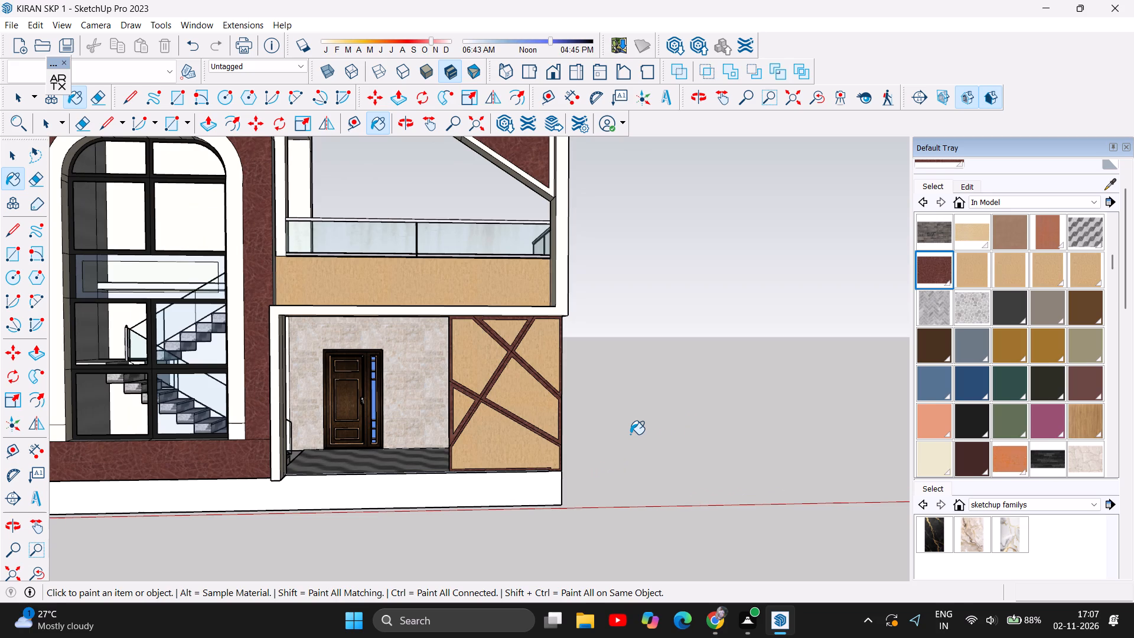
# Undo the dark red painting of all the strips on the entrance-side wall panel.
pyautogui.scroll(1, 624, 436)
pyautogui.hotkey('ctrl', 'z')
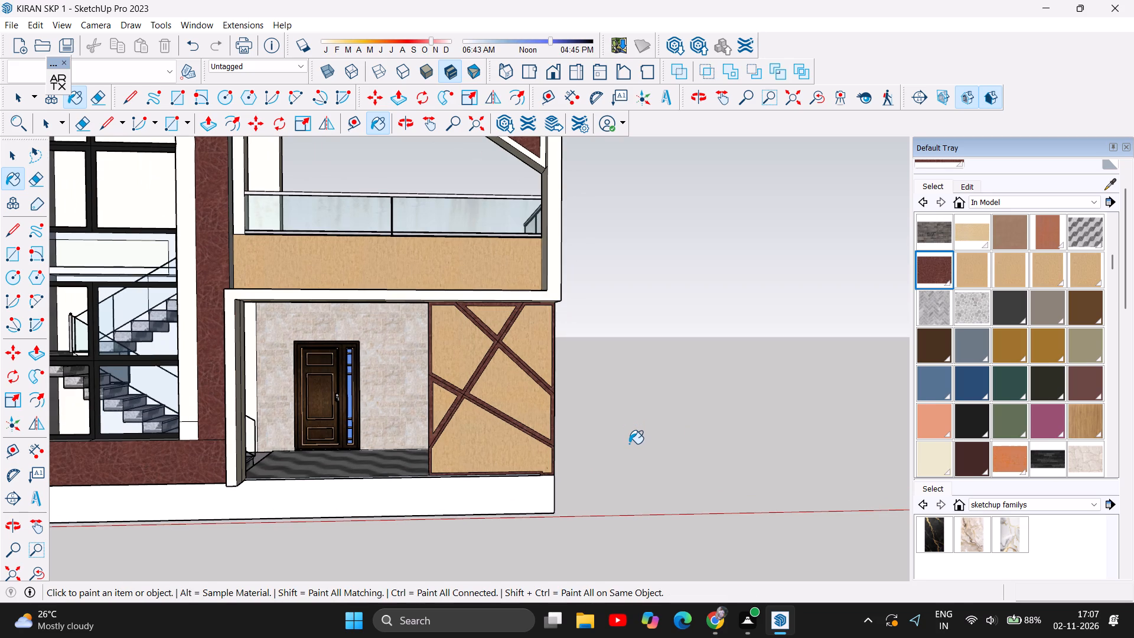
pyautogui.hotkey('ctrl', 'z')
pyautogui.hotkey('ctrl', 'z')
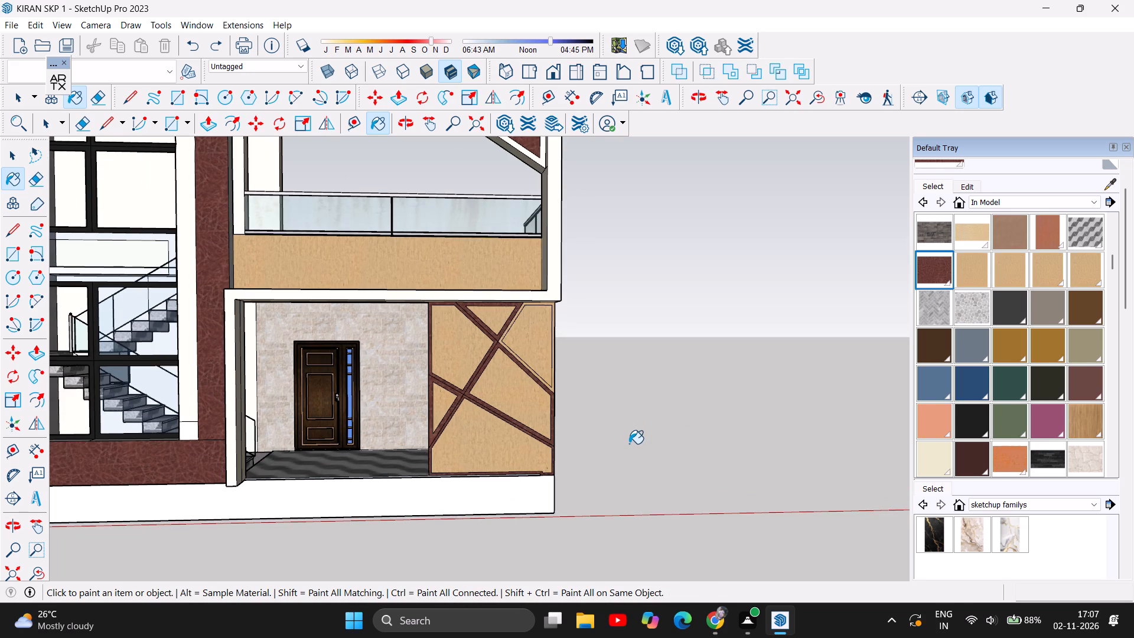
pyautogui.hotkey('ctrl', 'z')
pyautogui.hotkey('ctrl', 'z')
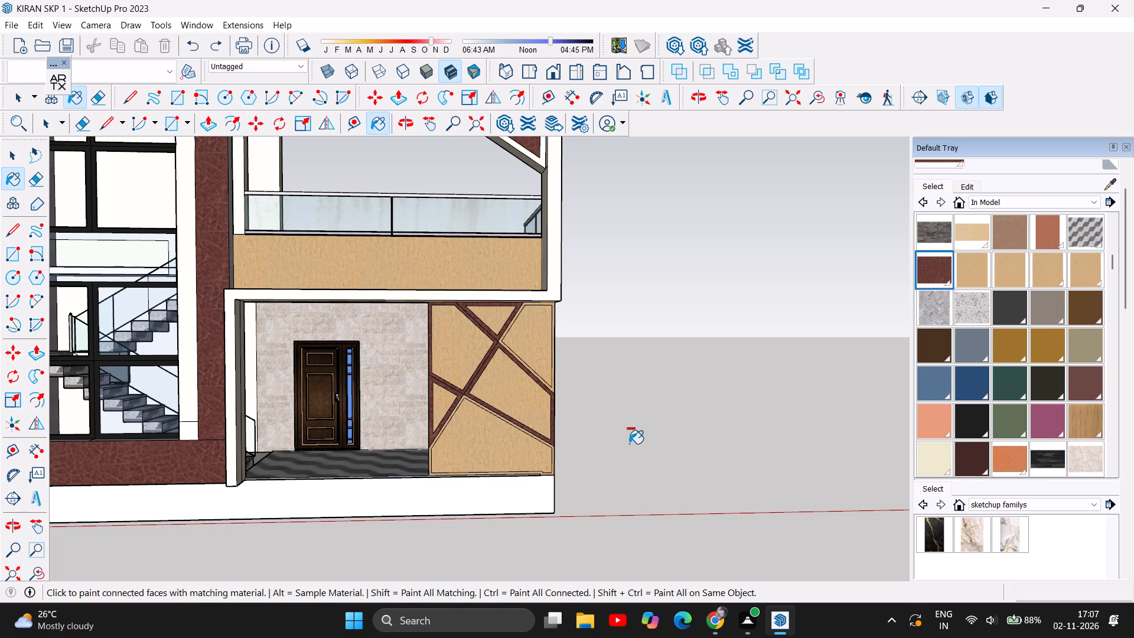
pyautogui.hotkey('ctrl', 'z')
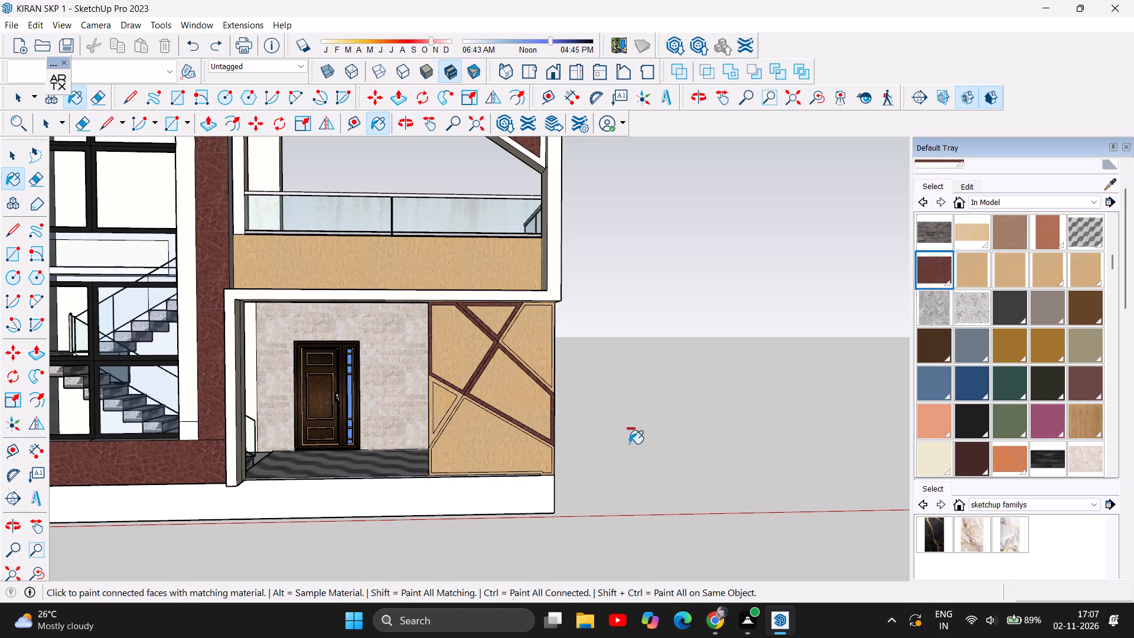
pyautogui.hotkey('ctrl', 'z')
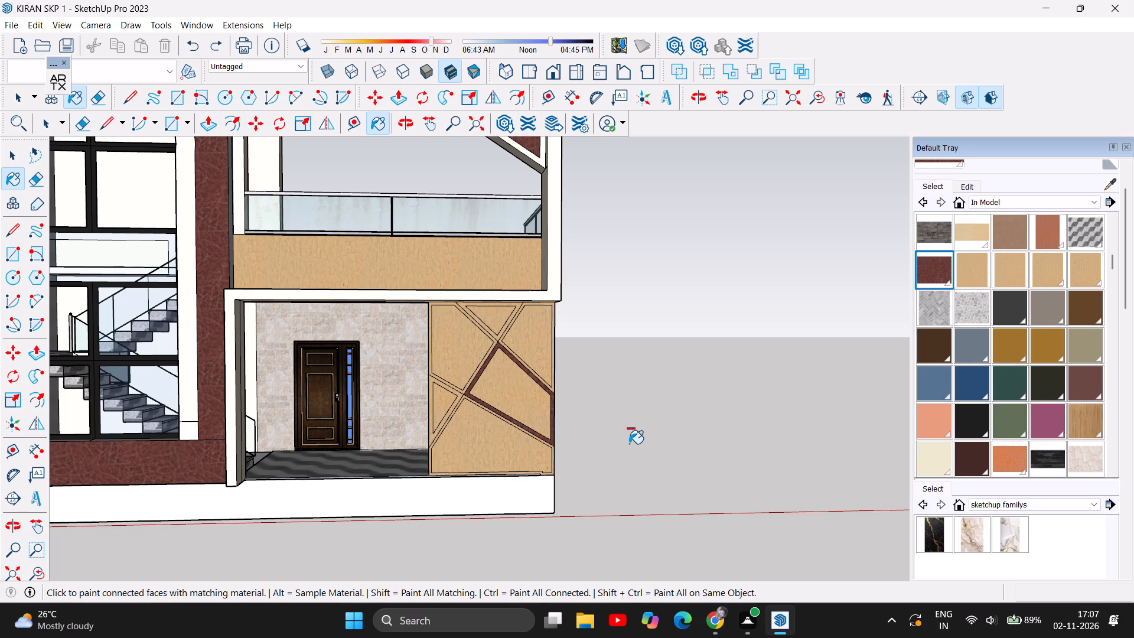
pyautogui.hotkey('ctrl', 'z')
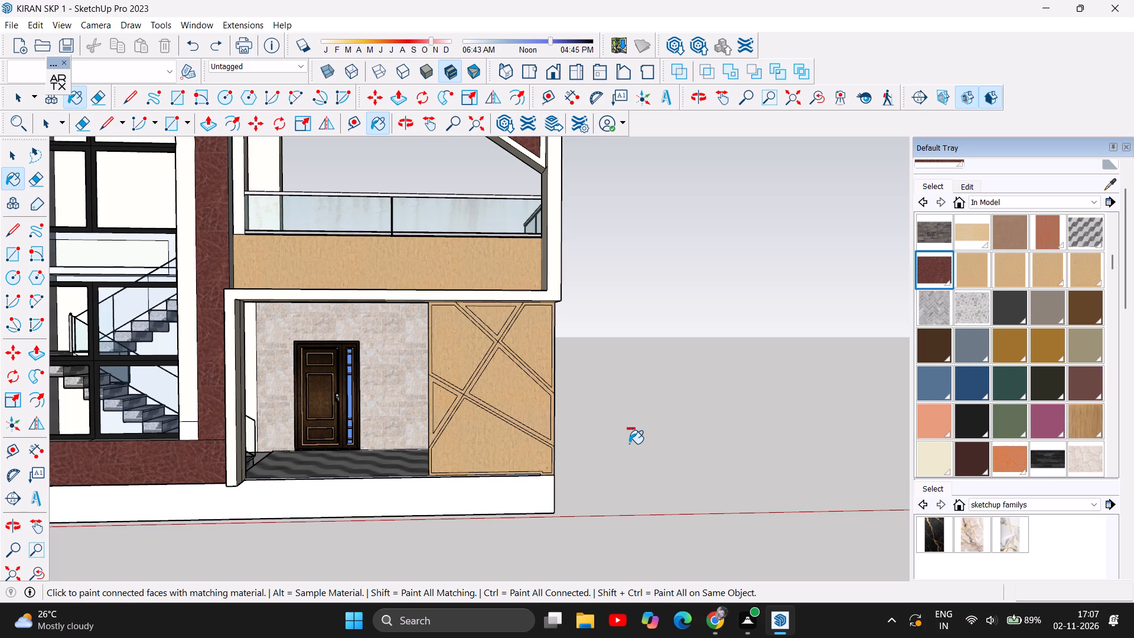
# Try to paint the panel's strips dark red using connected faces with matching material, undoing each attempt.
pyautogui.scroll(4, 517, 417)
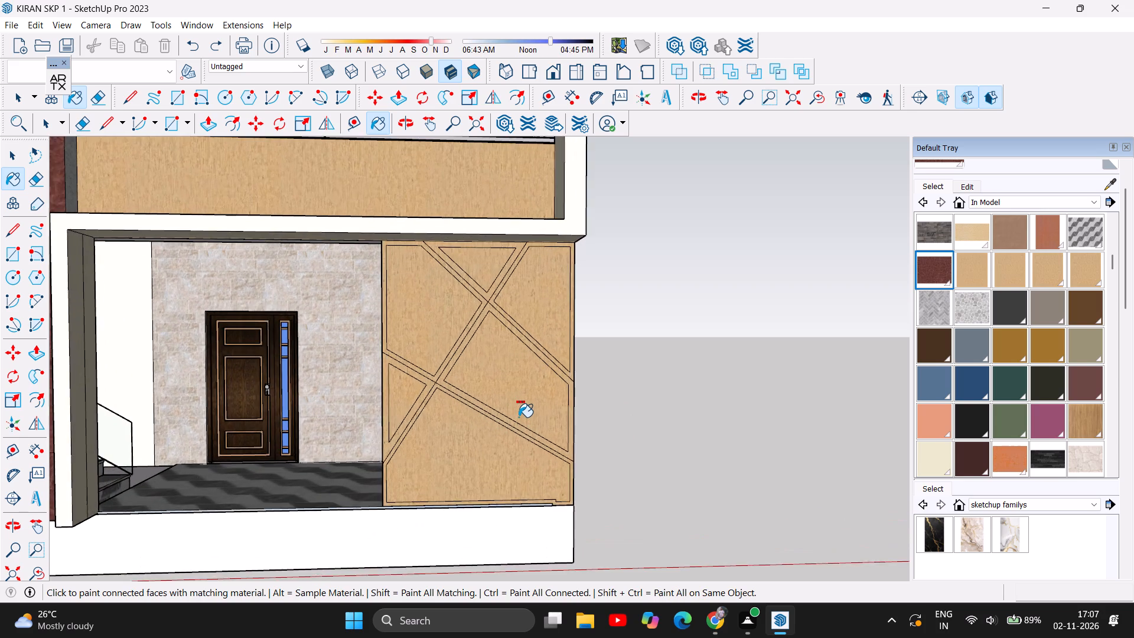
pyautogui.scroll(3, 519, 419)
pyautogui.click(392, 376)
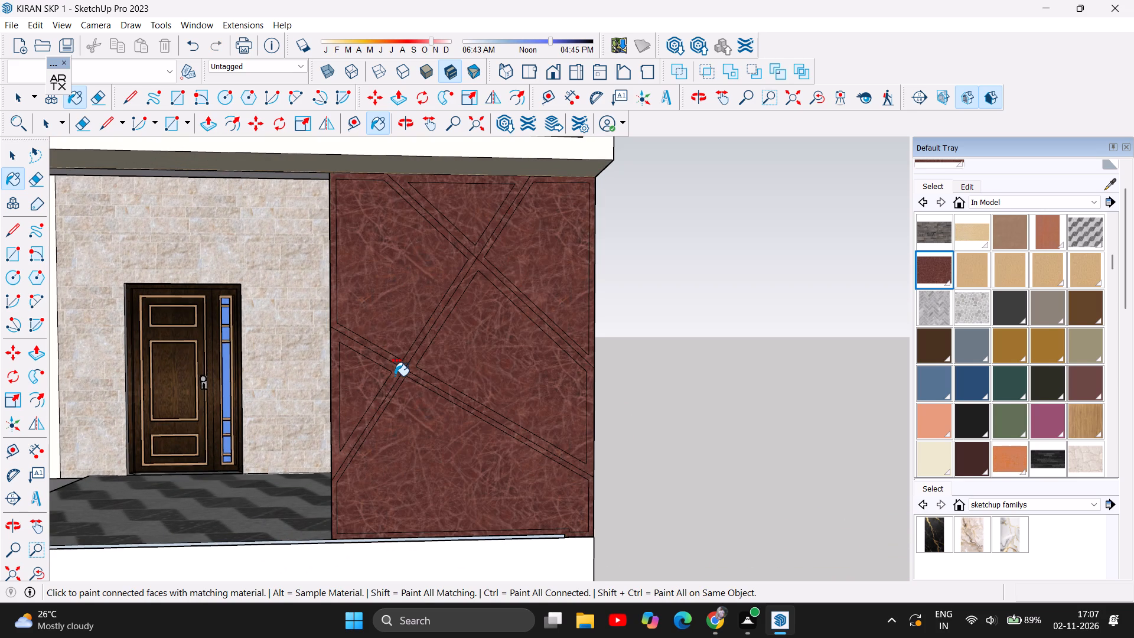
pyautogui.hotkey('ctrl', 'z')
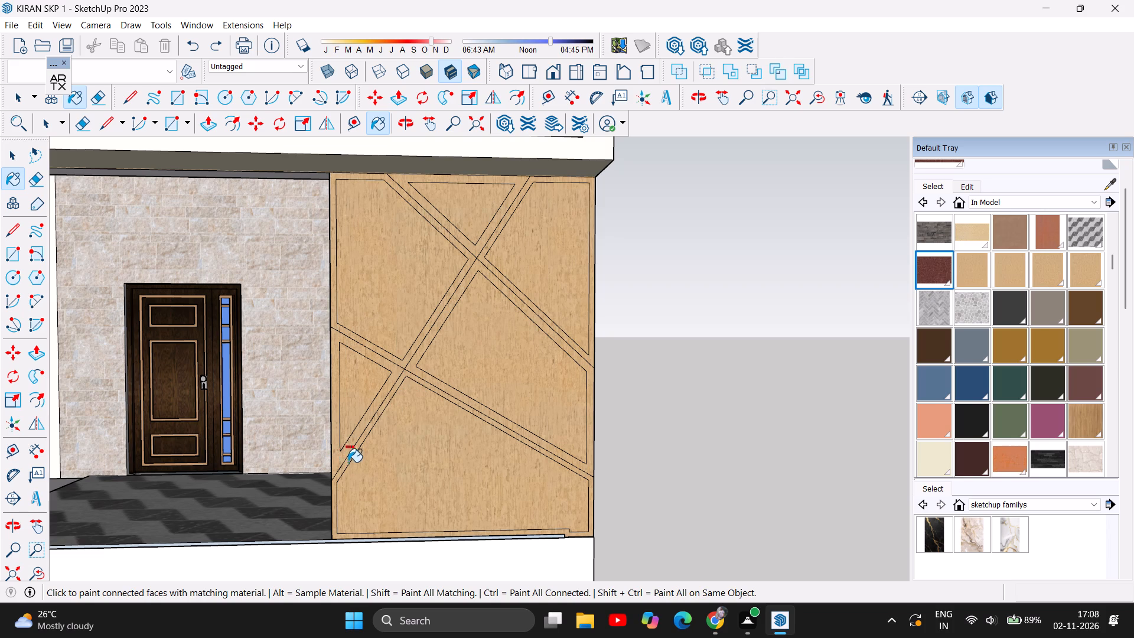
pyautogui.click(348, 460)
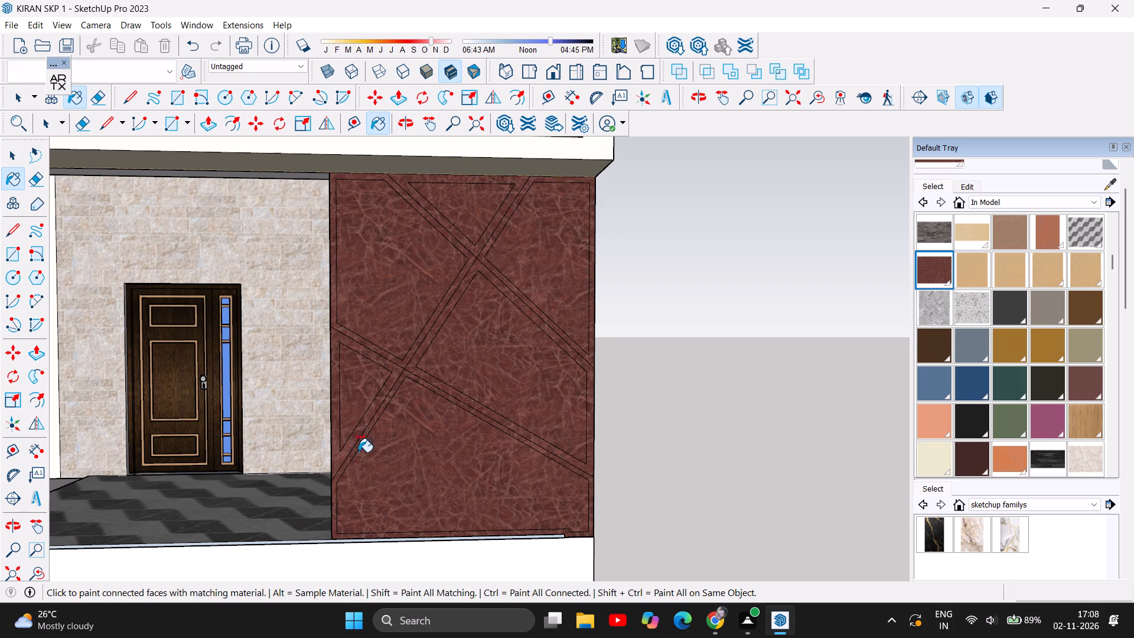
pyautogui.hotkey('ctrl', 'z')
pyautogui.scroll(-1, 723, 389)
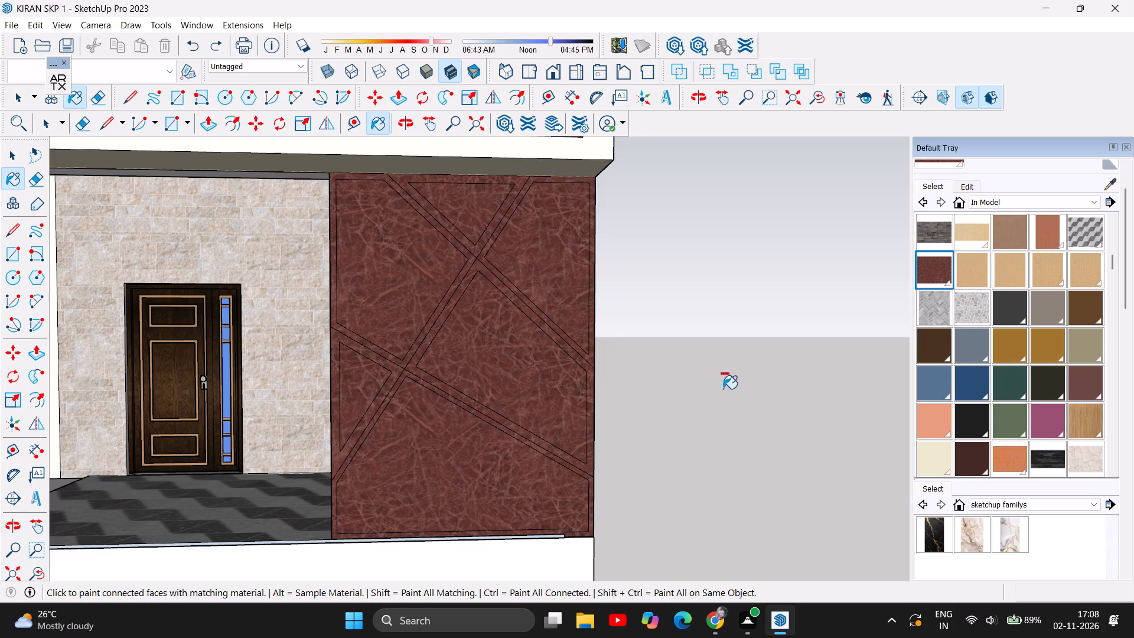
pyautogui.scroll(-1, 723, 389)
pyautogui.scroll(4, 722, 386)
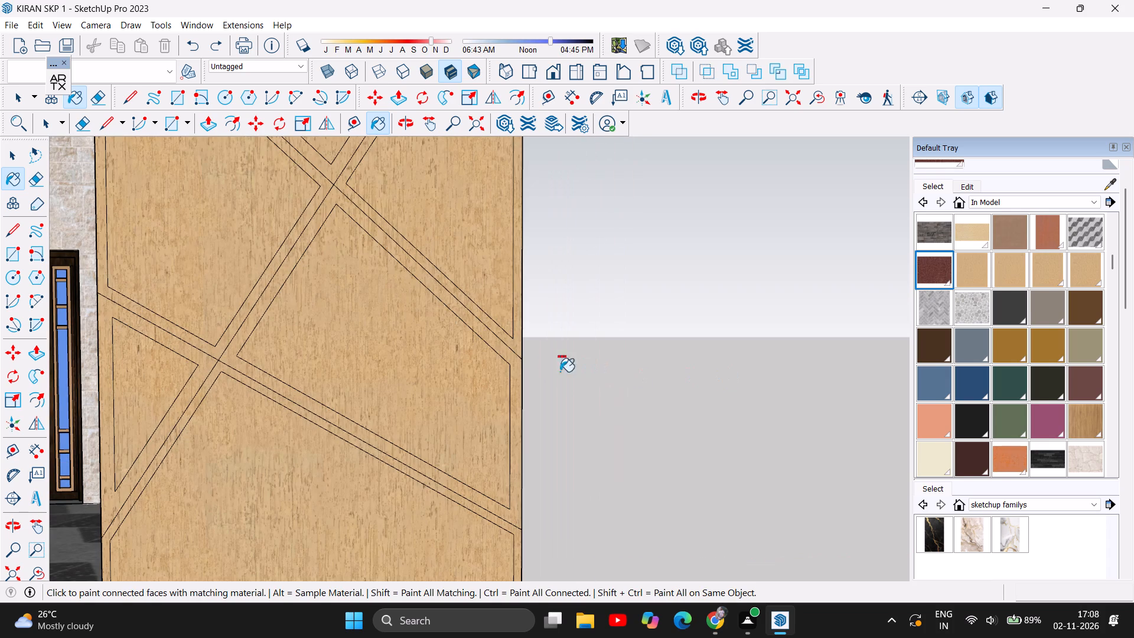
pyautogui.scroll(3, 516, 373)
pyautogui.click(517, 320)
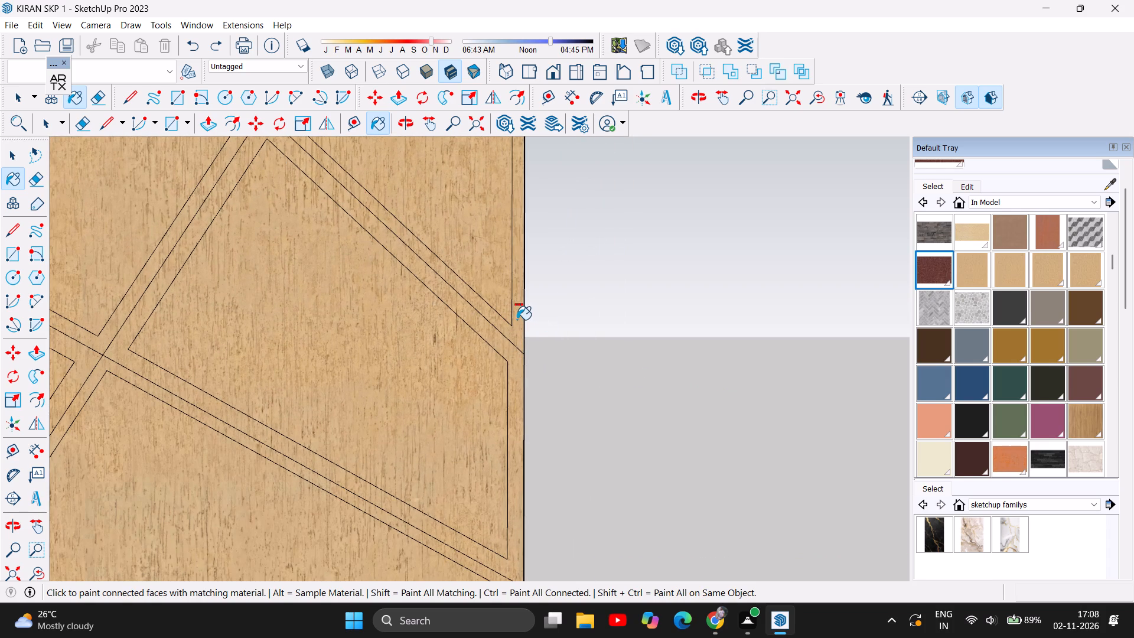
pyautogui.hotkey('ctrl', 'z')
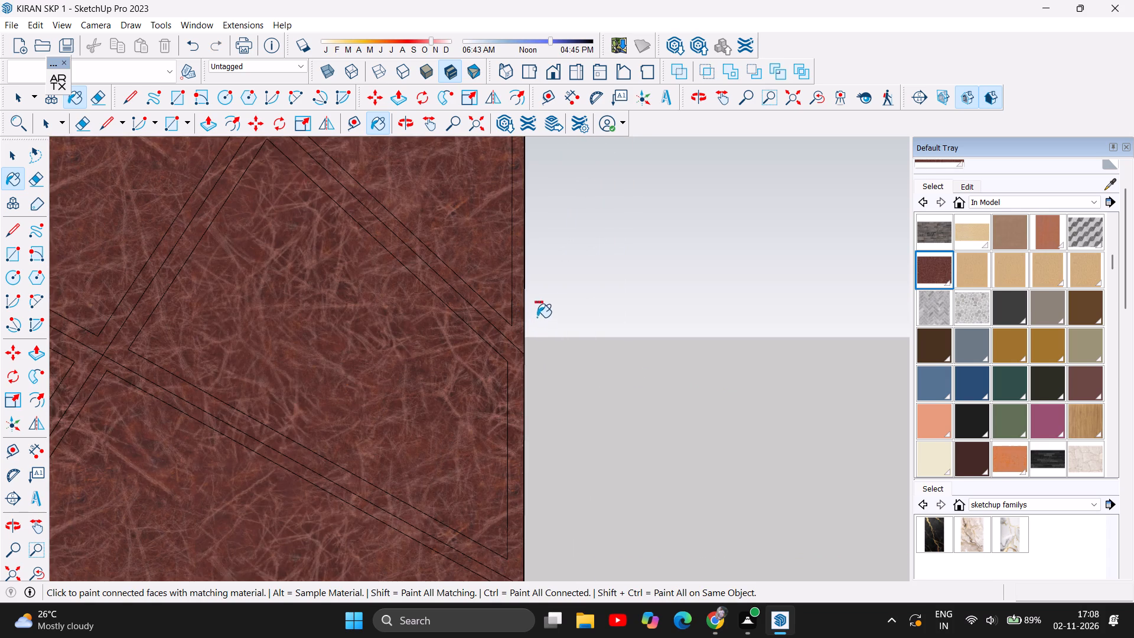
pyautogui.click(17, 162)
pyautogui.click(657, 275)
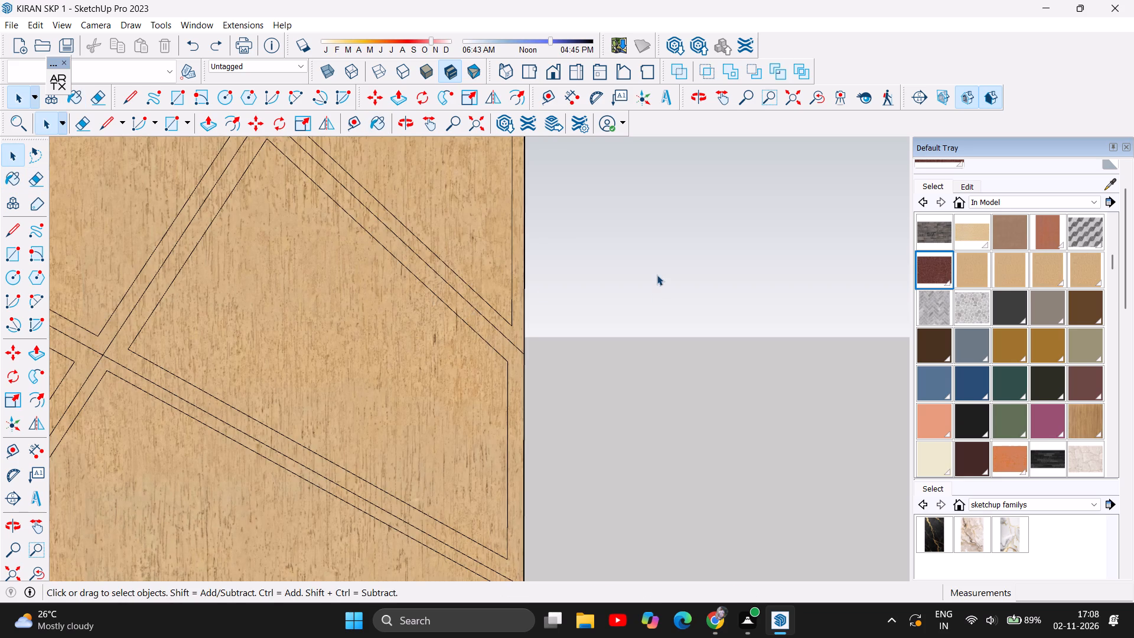
# Paint the strips around the panel's upper outer and upper door-side regions with the last in-model material, the dark wood-grain texture.
pyautogui.click(13, 186)
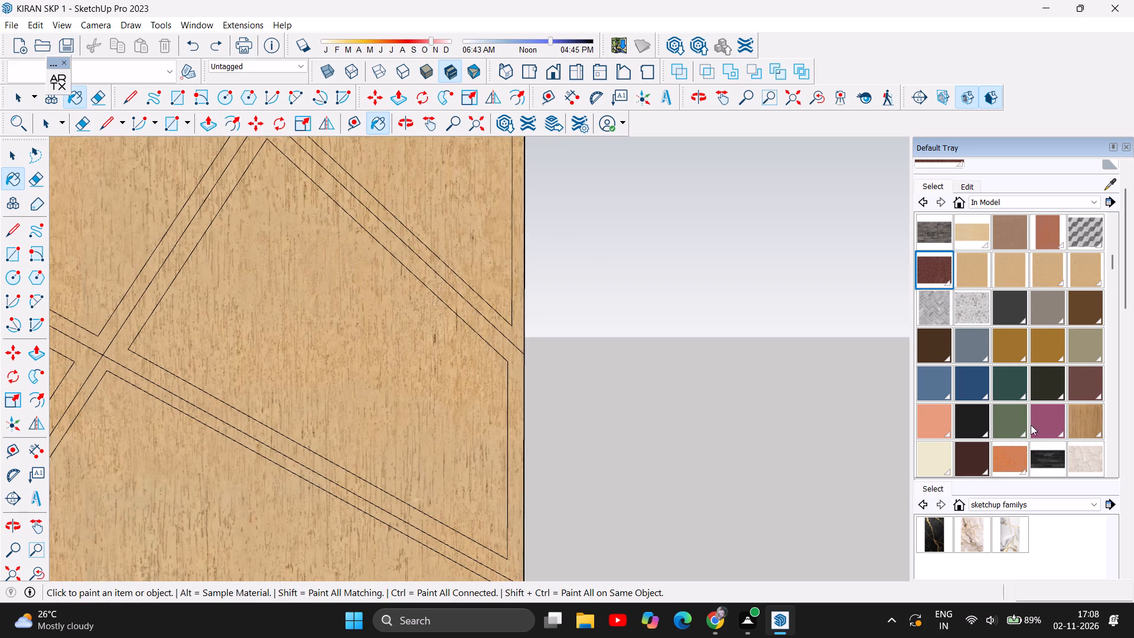
pyautogui.scroll(-2, 1031, 437)
pyautogui.scroll(-3, 1080, 455)
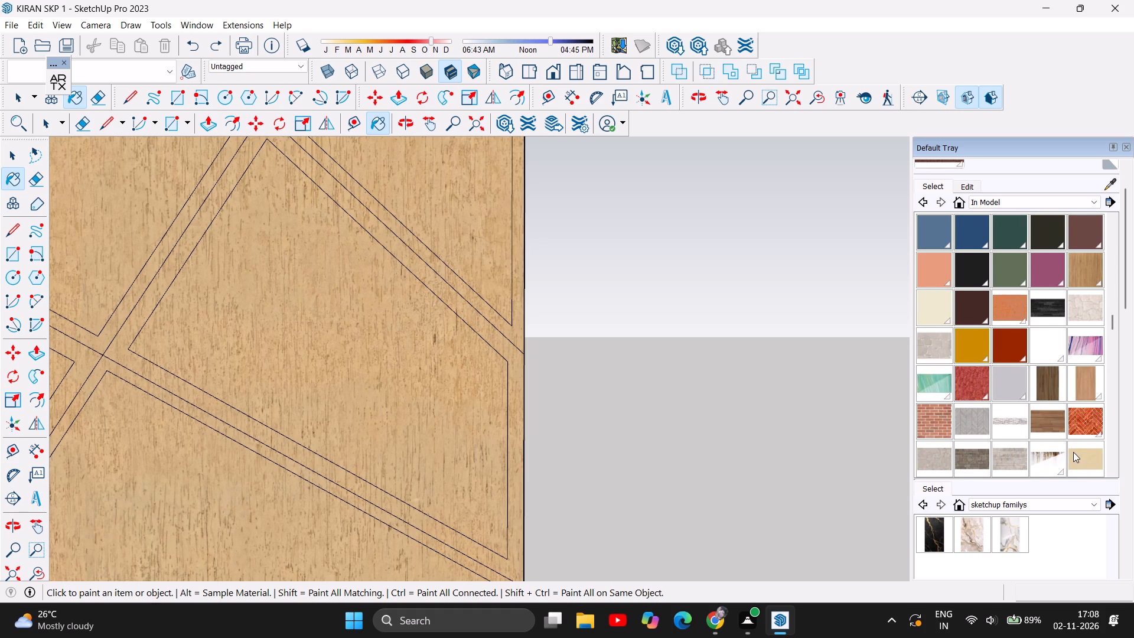
pyautogui.scroll(-3, 1023, 444)
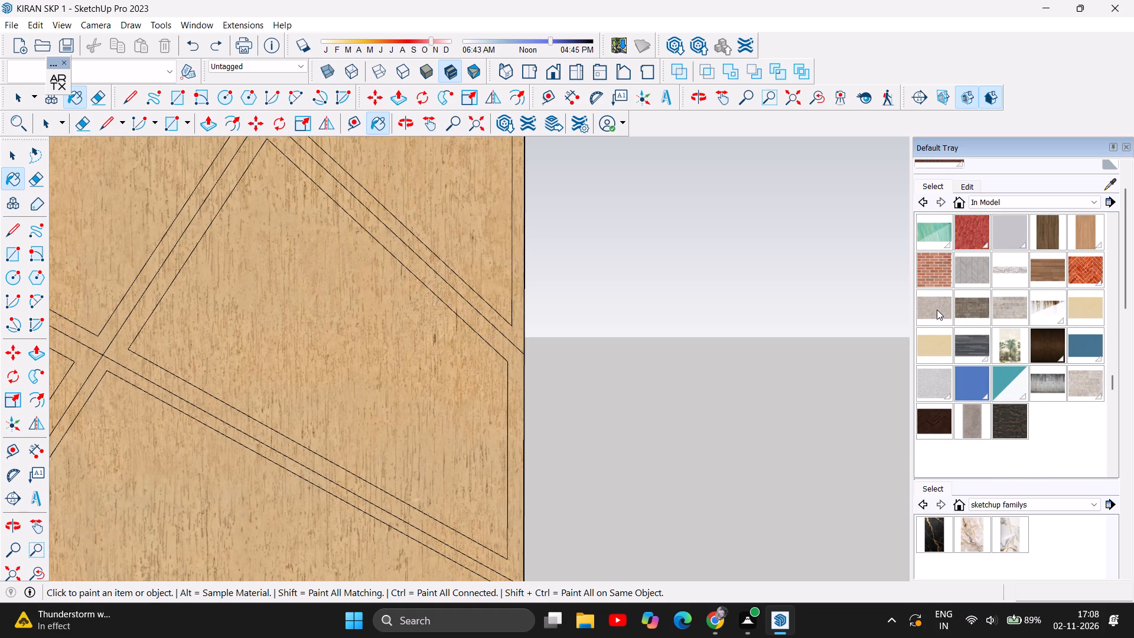
pyautogui.click(1018, 426)
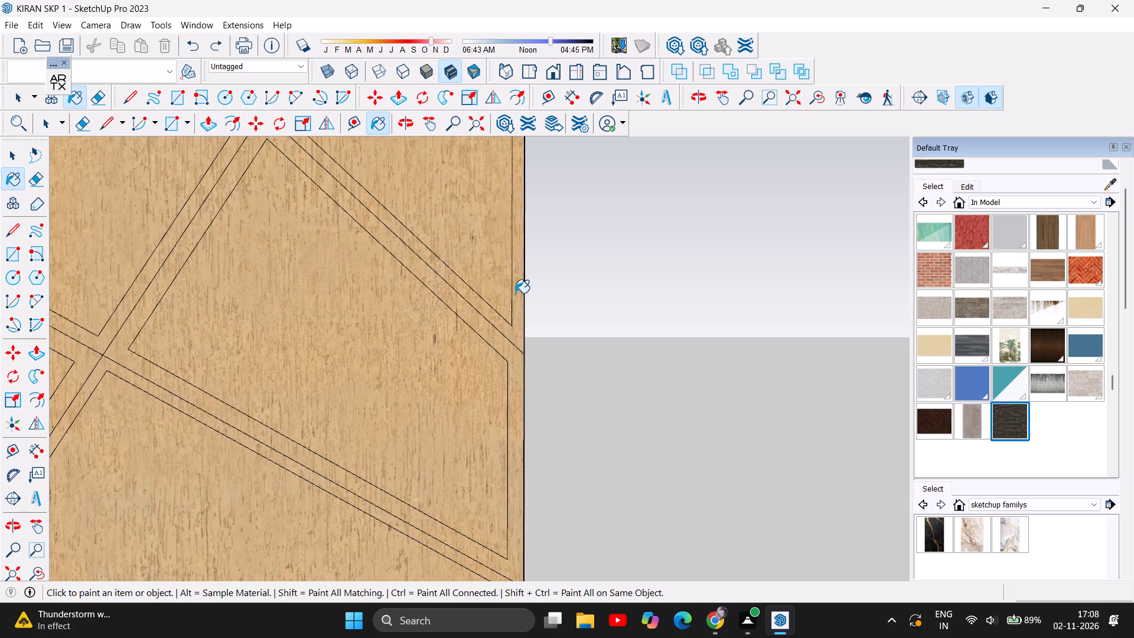
pyautogui.click(518, 292)
pyautogui.scroll(-2, 656, 328)
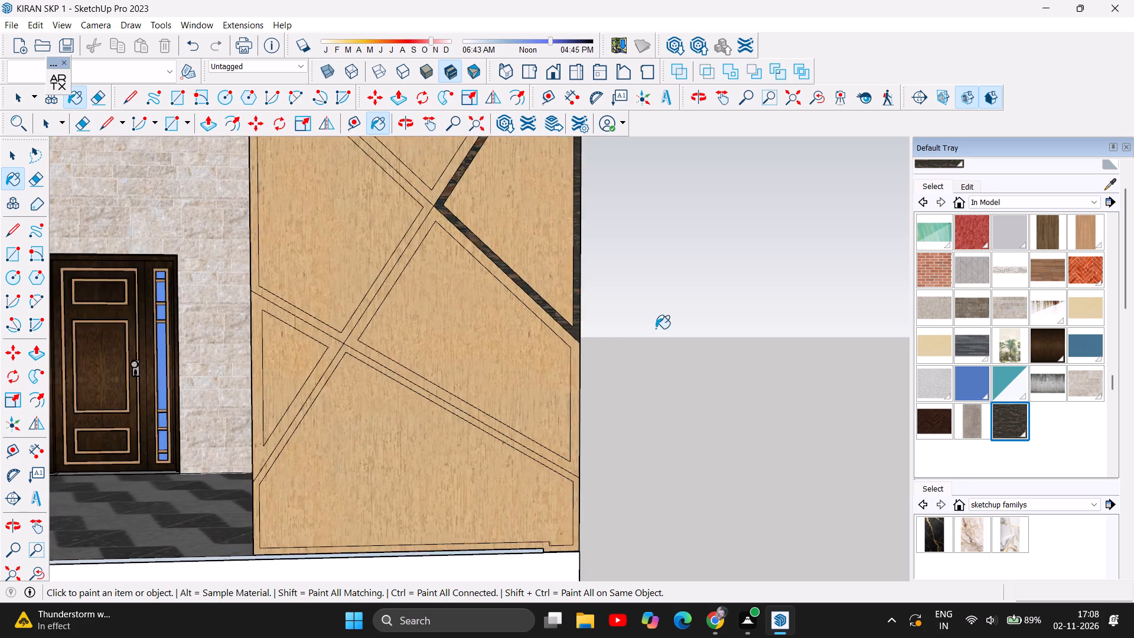
pyautogui.scroll(-3, 656, 328)
pyautogui.scroll(5, 523, 189)
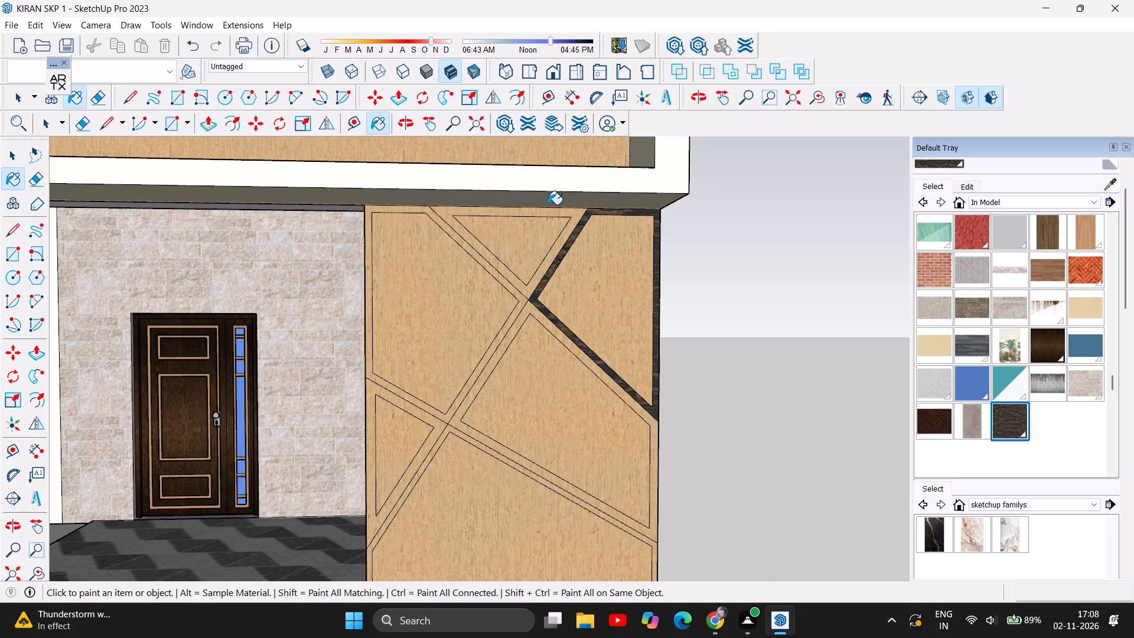
pyautogui.scroll(1, 566, 220)
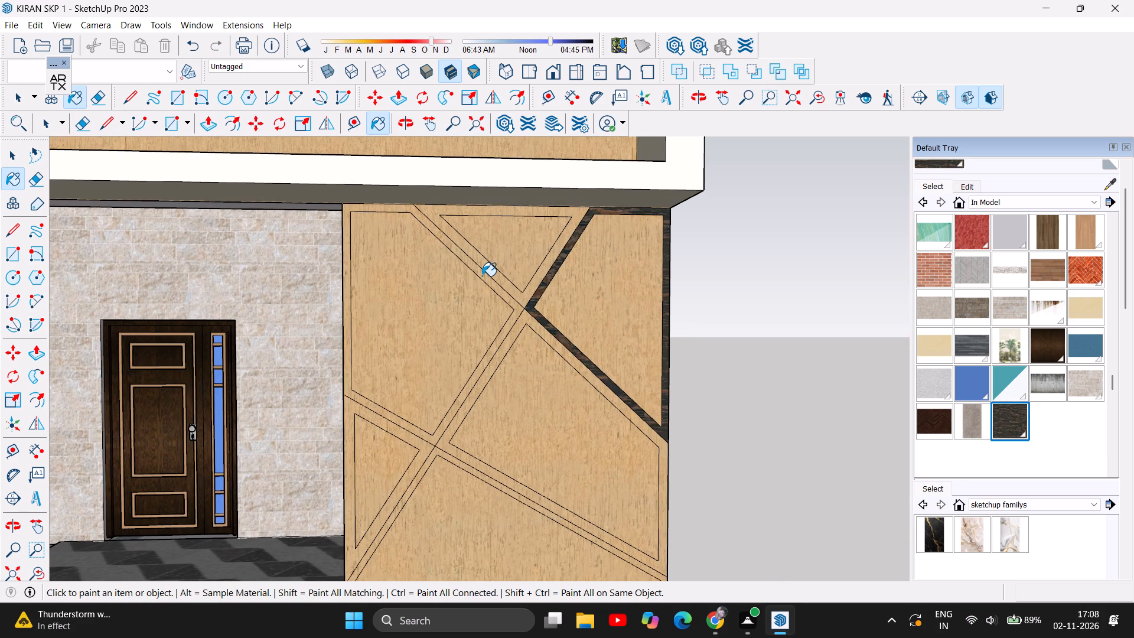
pyautogui.click(481, 276)
# Paint the strip around the panel's bottom region with the same dark wood-grain material.
pyautogui.scroll(-2, 567, 253)
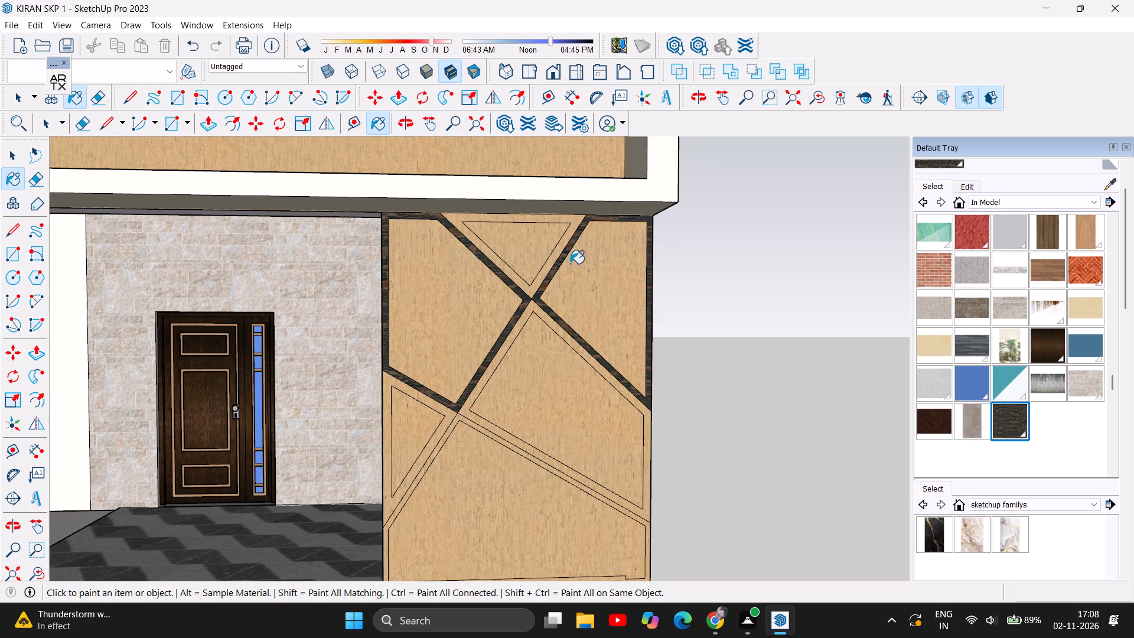
pyautogui.click(557, 477)
pyautogui.click(509, 448)
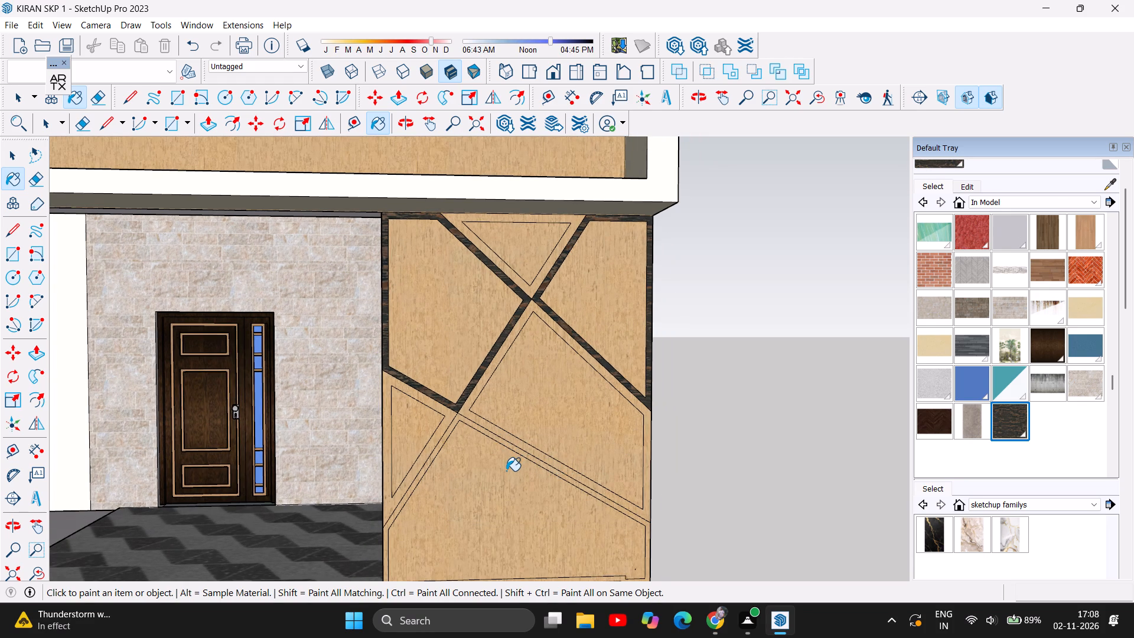
pyautogui.scroll(11, 508, 472)
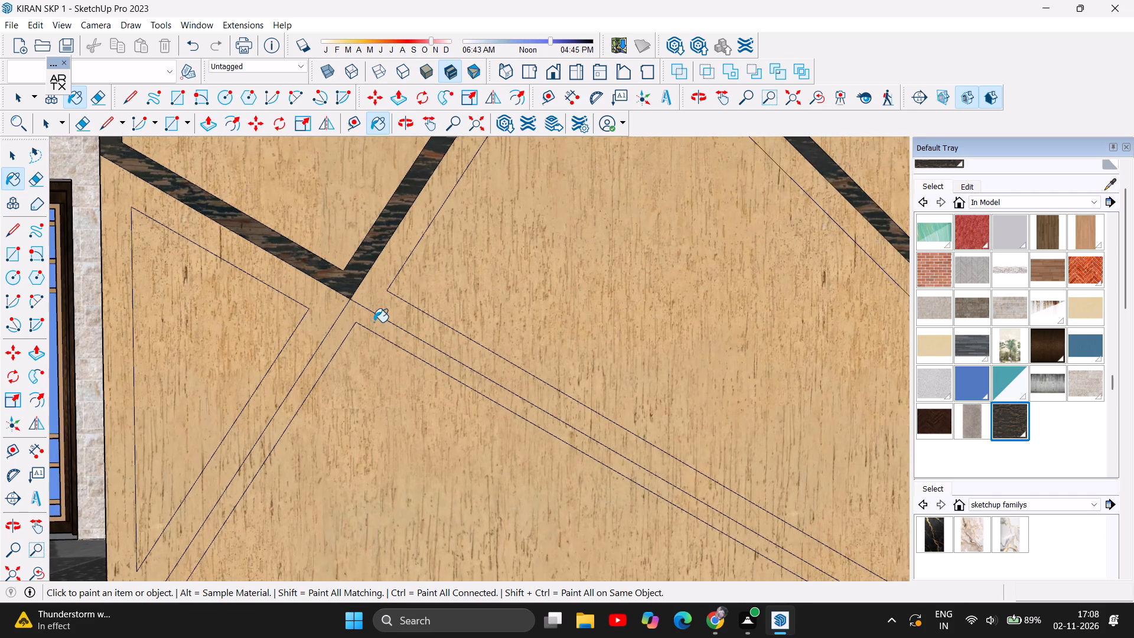
pyautogui.click(357, 315)
# Examine the dark wood-grain strip pattern on the entrance-side panel close up and within the front facade.
pyautogui.scroll(-3, 478, 256)
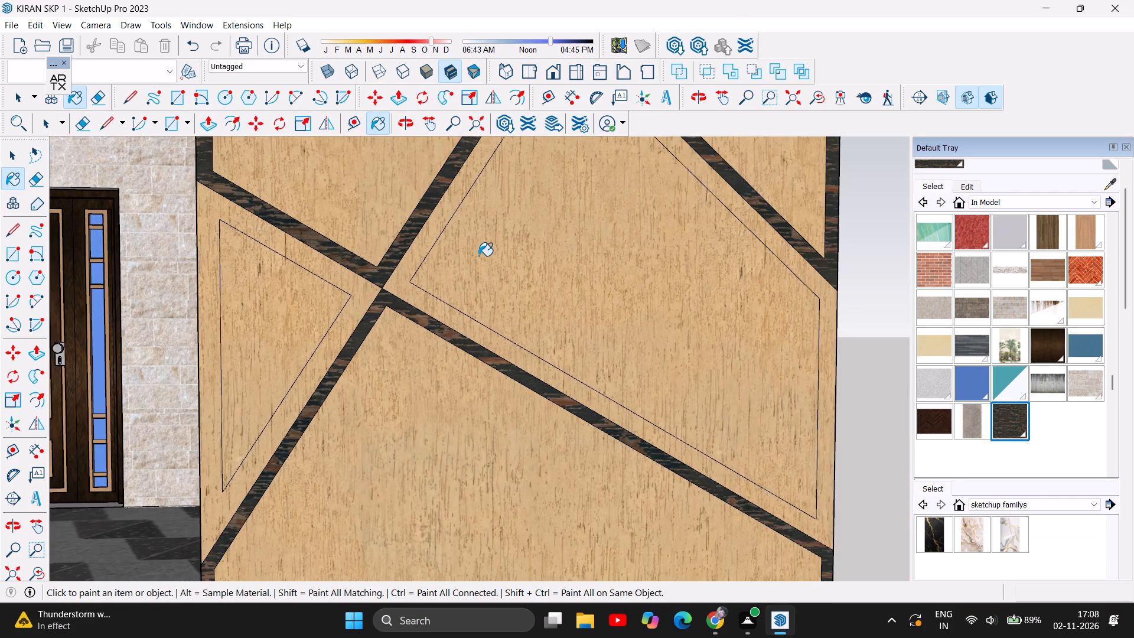
pyautogui.scroll(-7, 478, 256)
pyautogui.scroll(-3, 546, 343)
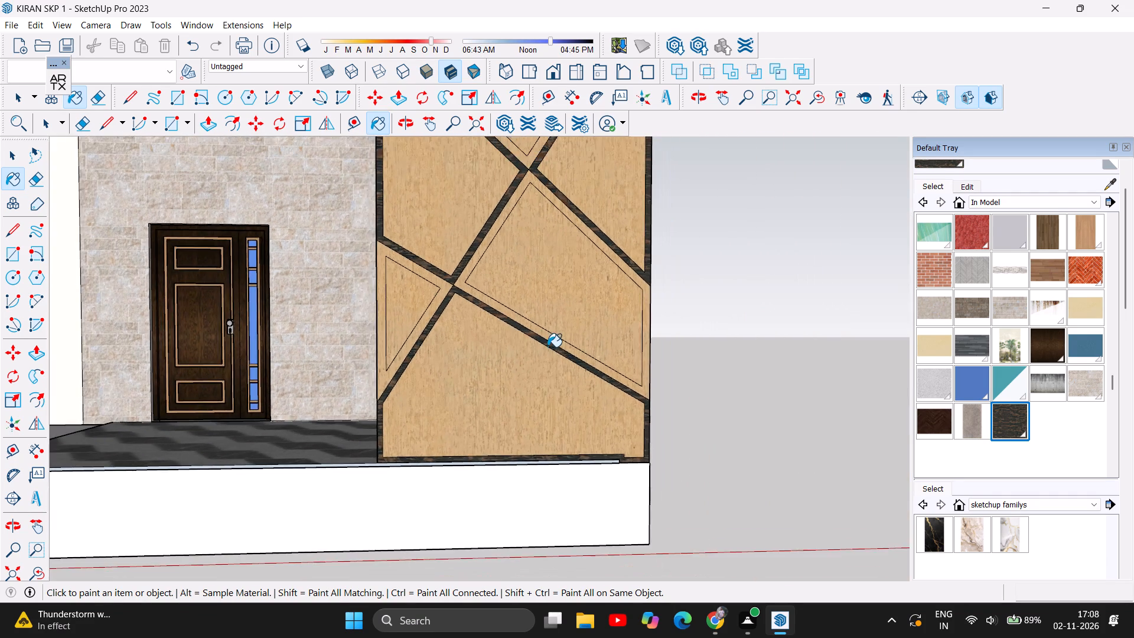
pyautogui.scroll(-3, 548, 347)
pyautogui.scroll(-5, 565, 399)
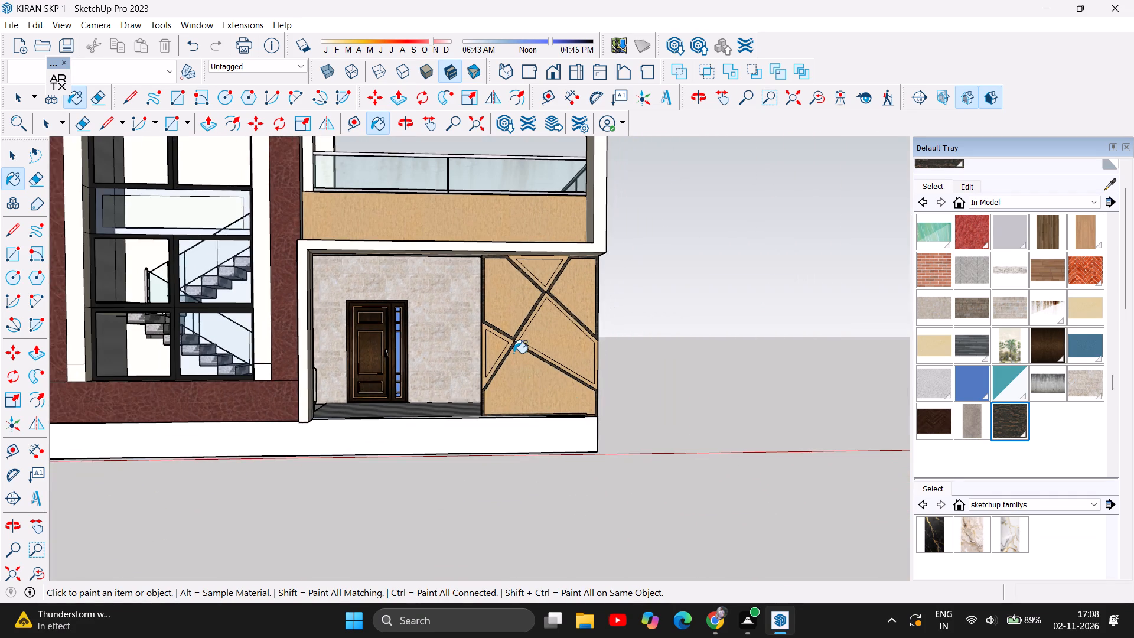
pyautogui.scroll(7, 514, 352)
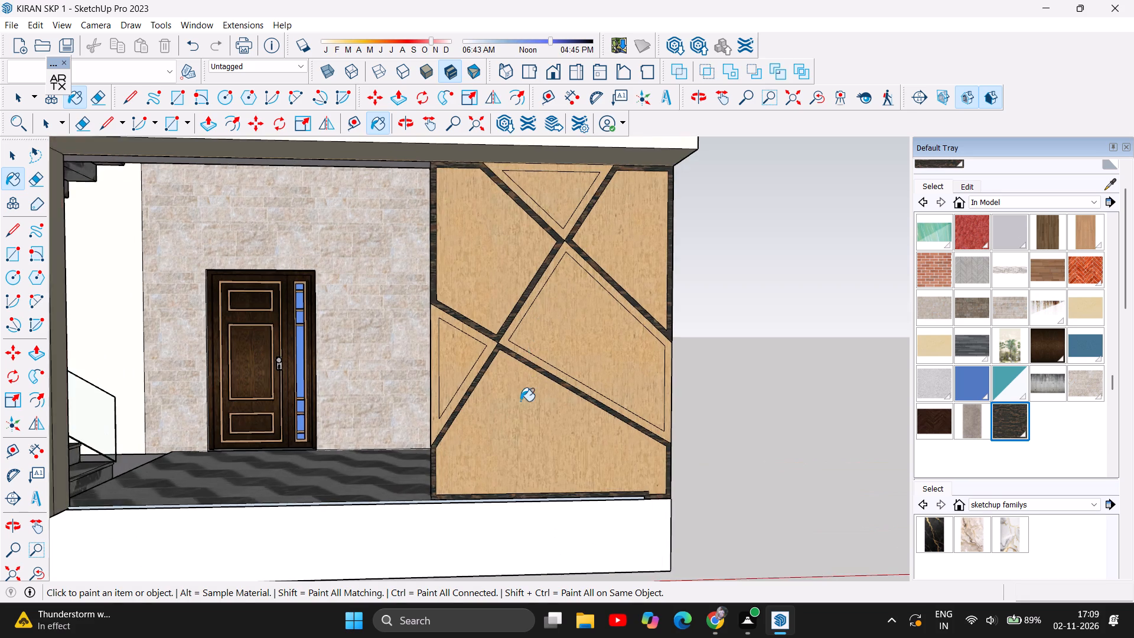
pyautogui.scroll(6, 512, 410)
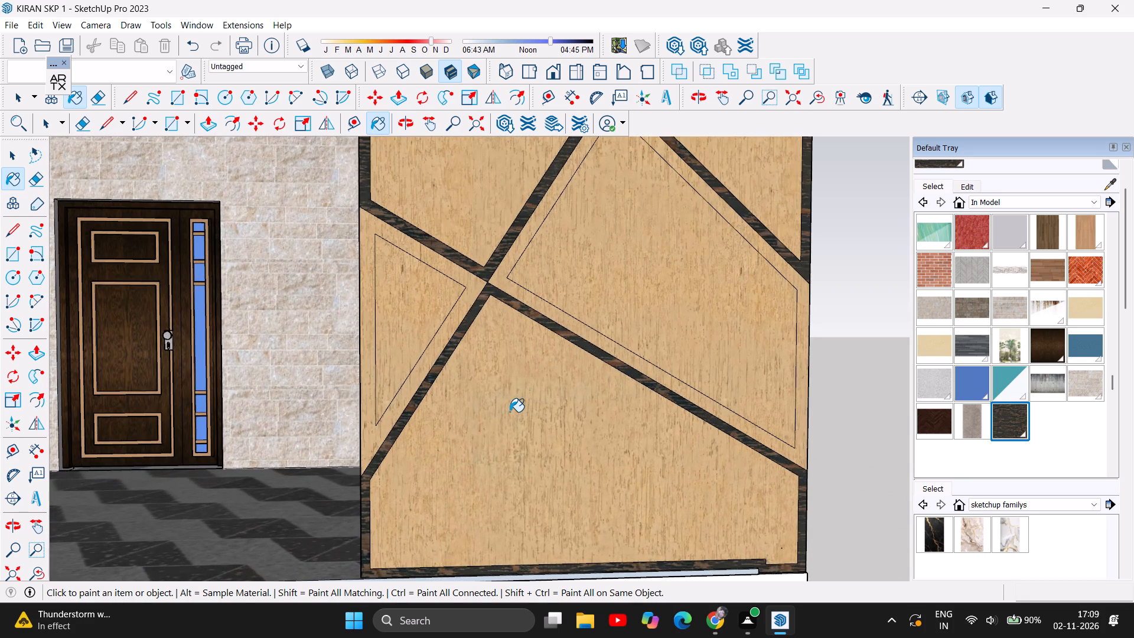
pyautogui.scroll(-4, 510, 412)
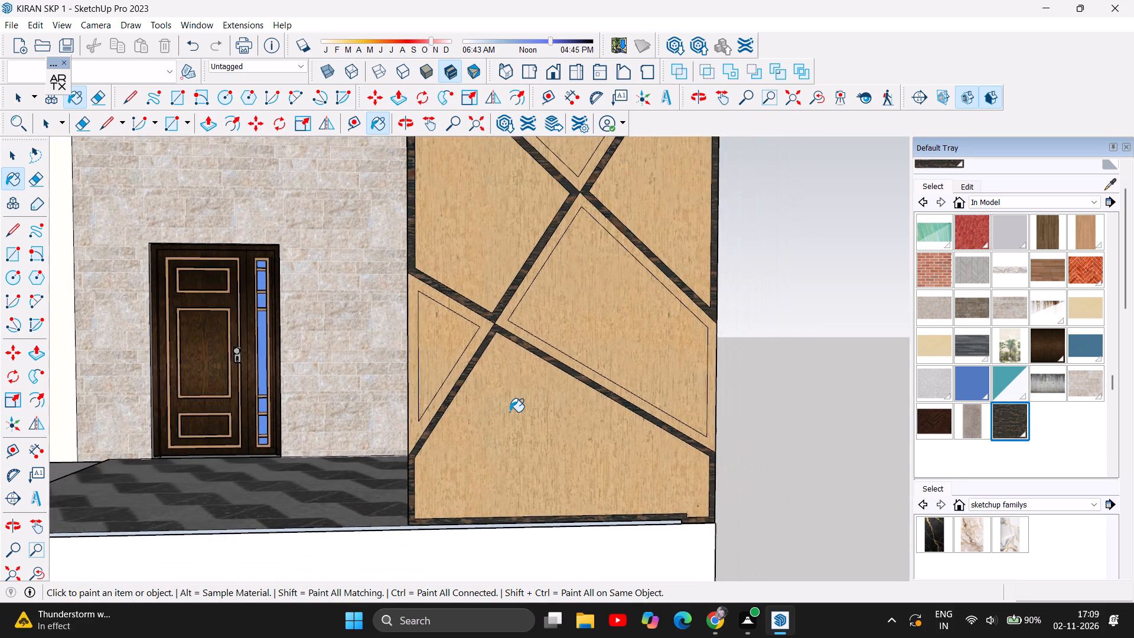
pyautogui.scroll(-6, 510, 412)
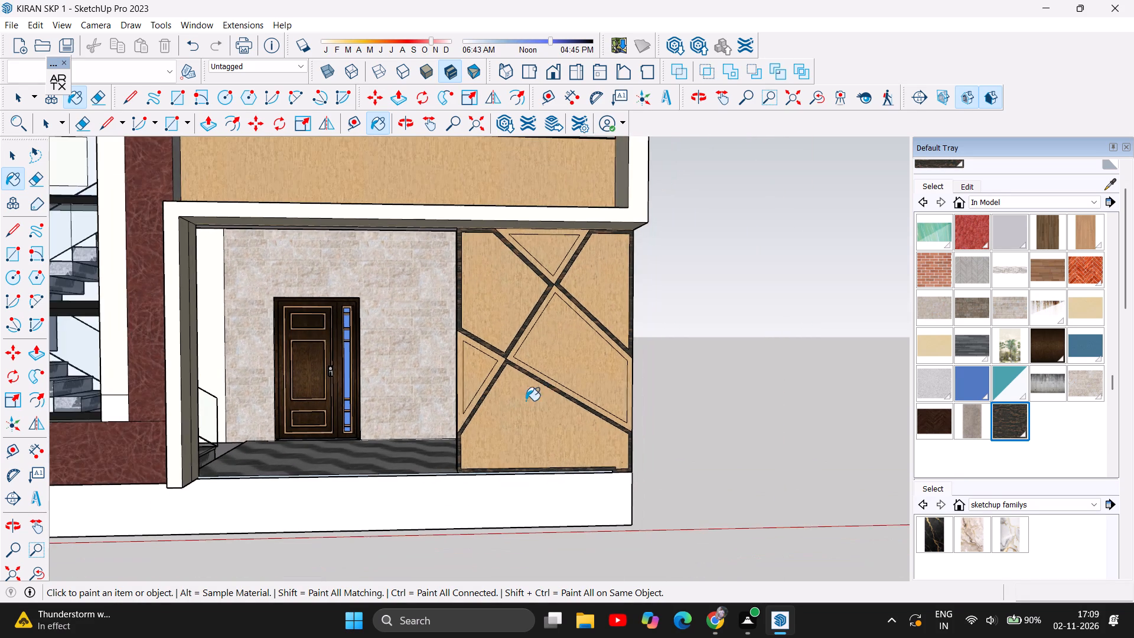
pyautogui.scroll(6, 461, 429)
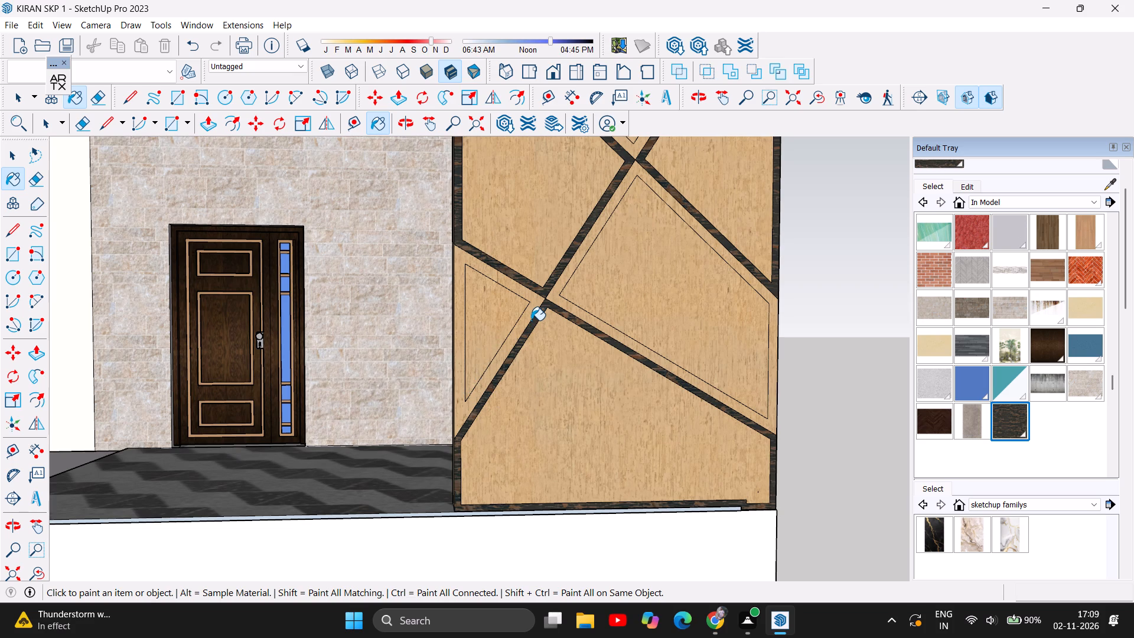
# Examine the dark-stripped entrance-side panel against the whole front facade, from close range and from farther away.
pyautogui.scroll(-3, 514, 400)
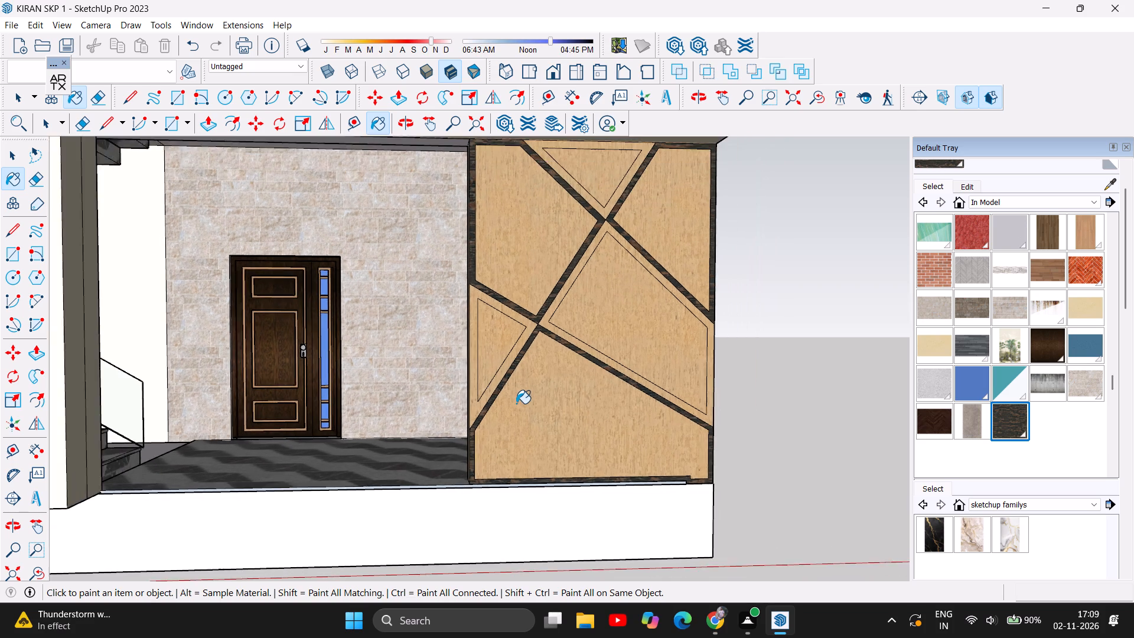
pyautogui.scroll(-5, 516, 403)
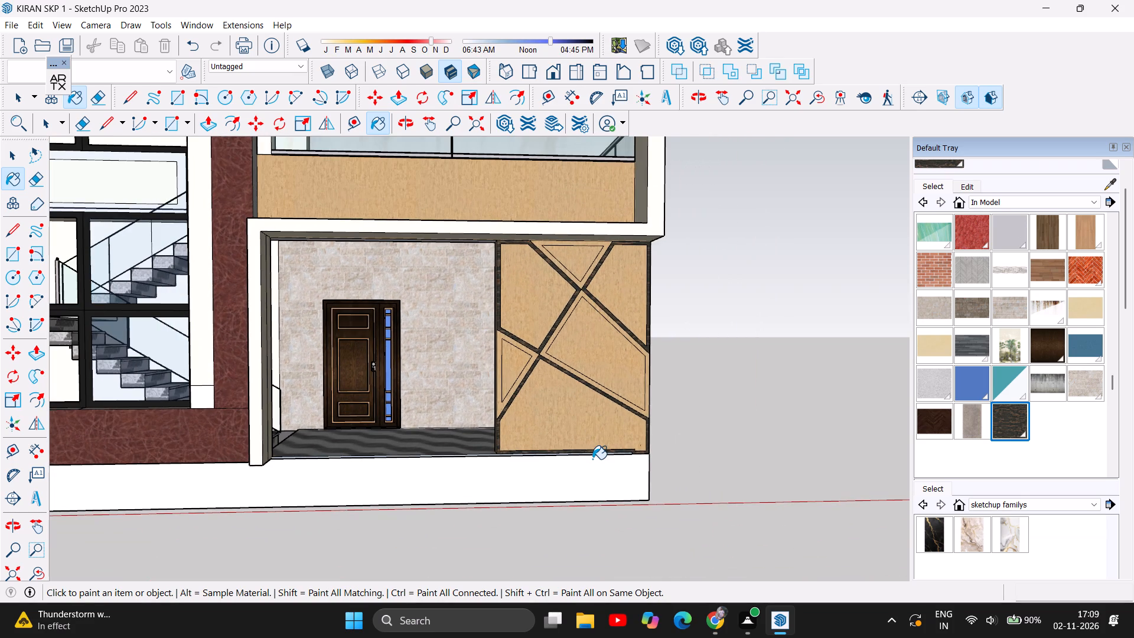
pyautogui.scroll(-4, 592, 459)
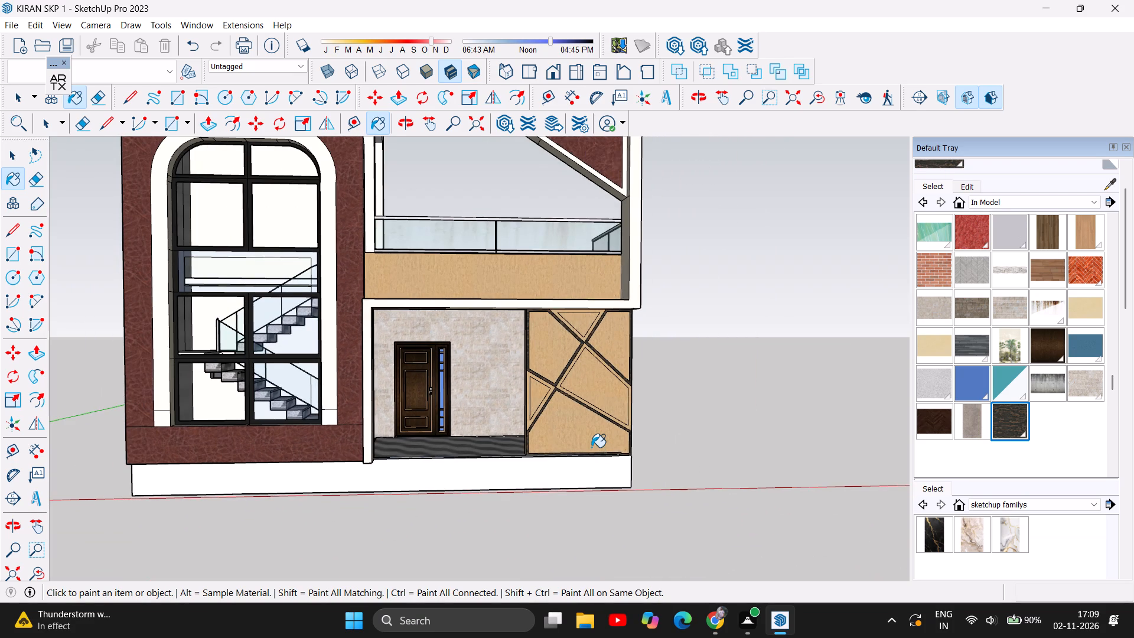
pyautogui.scroll(1, 591, 447)
pyautogui.scroll(-9, 523, 460)
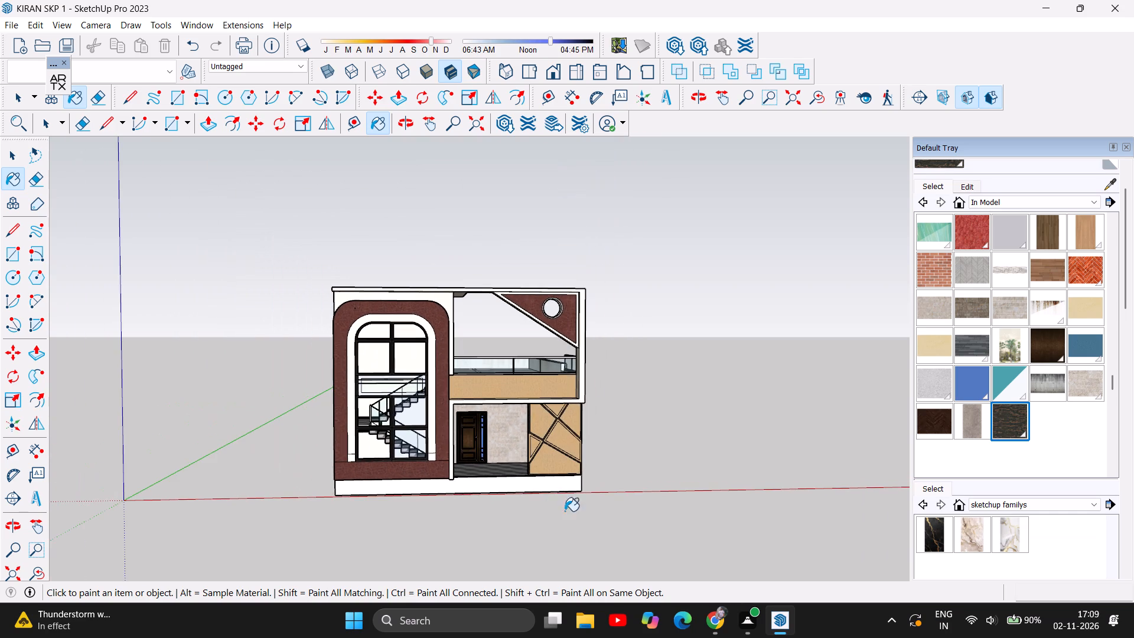
pyautogui.scroll(8, 602, 478)
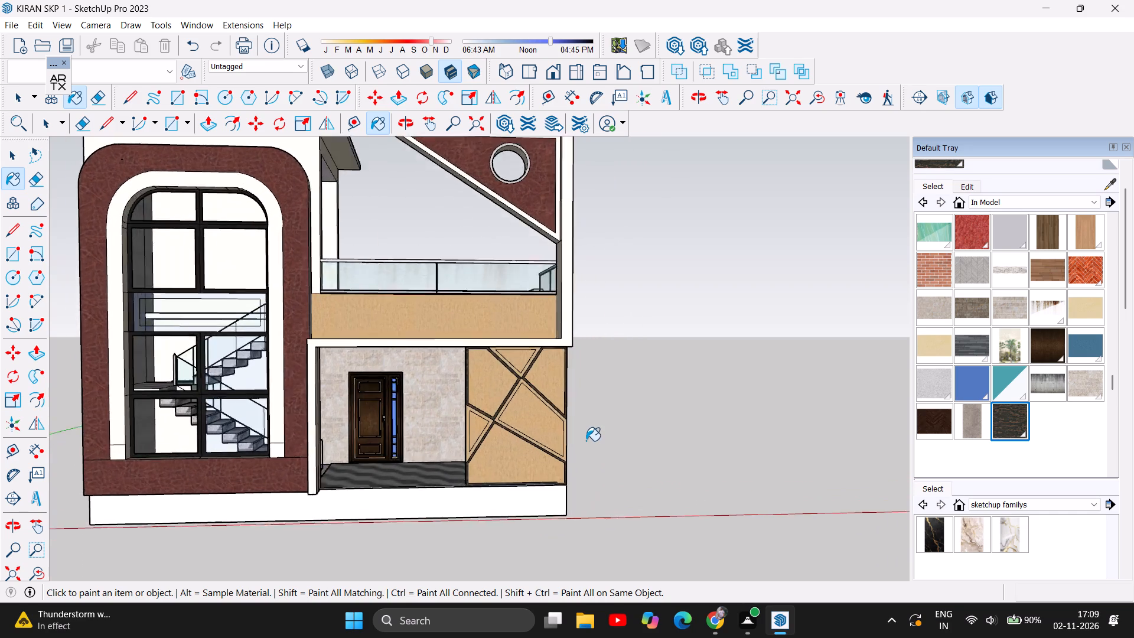
pyautogui.scroll(2, 586, 441)
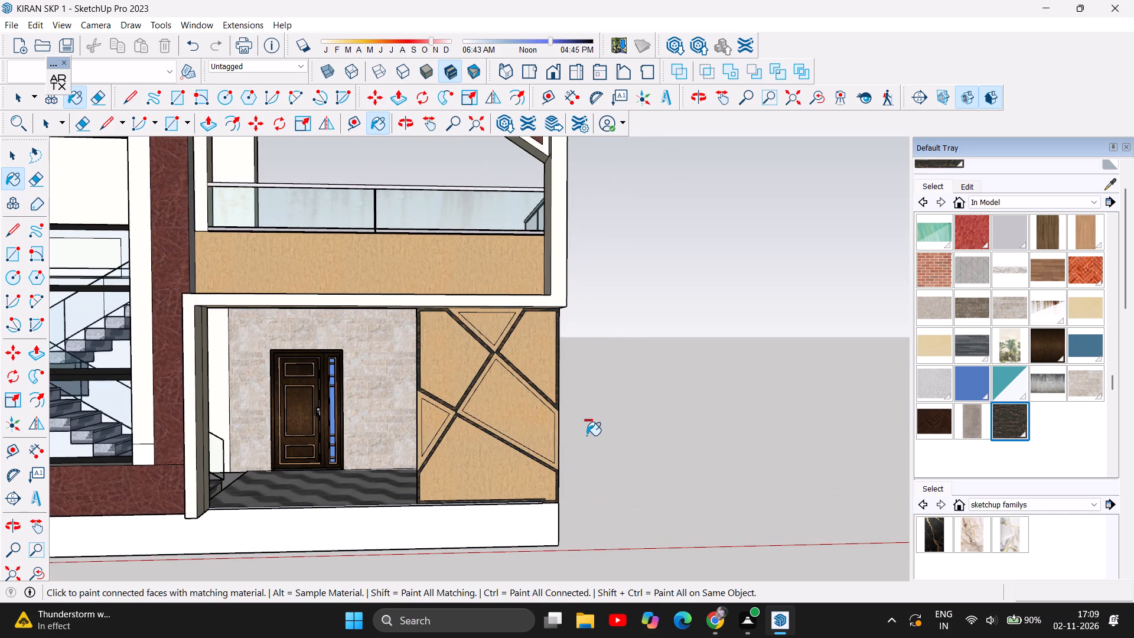
# Undo the panel's dark strip painting, inset outlines and diagonal lines back to the plain light wood face.
pyautogui.hotkey('ctrl', 'z')
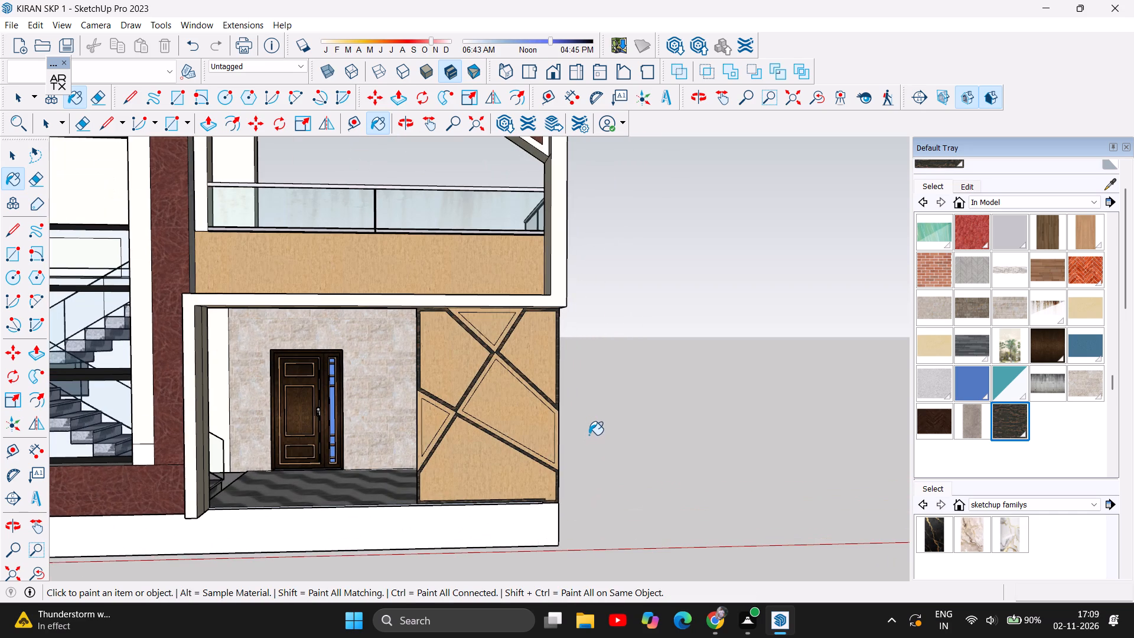
pyautogui.hotkey('ctrl', 'z')
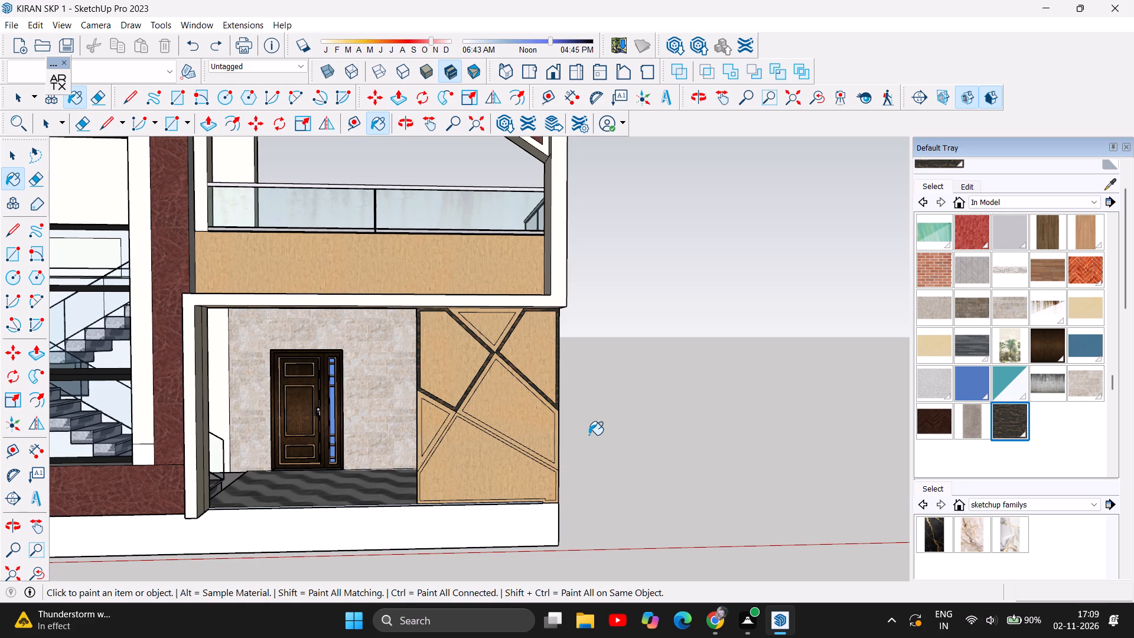
pyautogui.hotkey('ctrl', 'z')
pyautogui.hotkey('ctrl', 'z')
pyautogui.hotkey('ctrl', 'z')
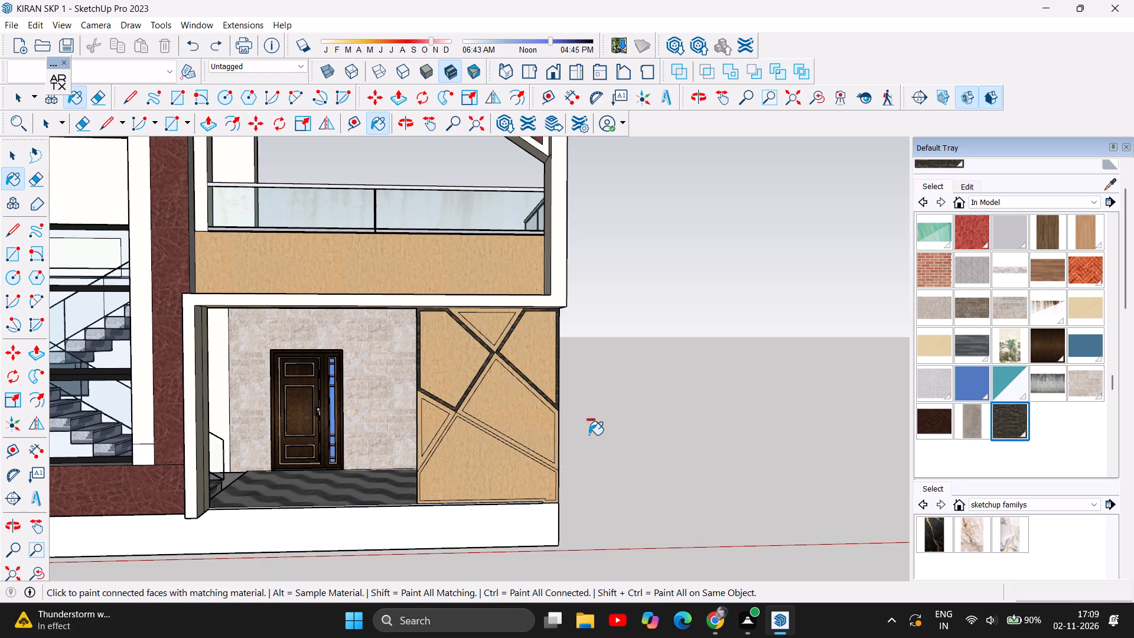
pyautogui.hotkey('ctrl', 'z')
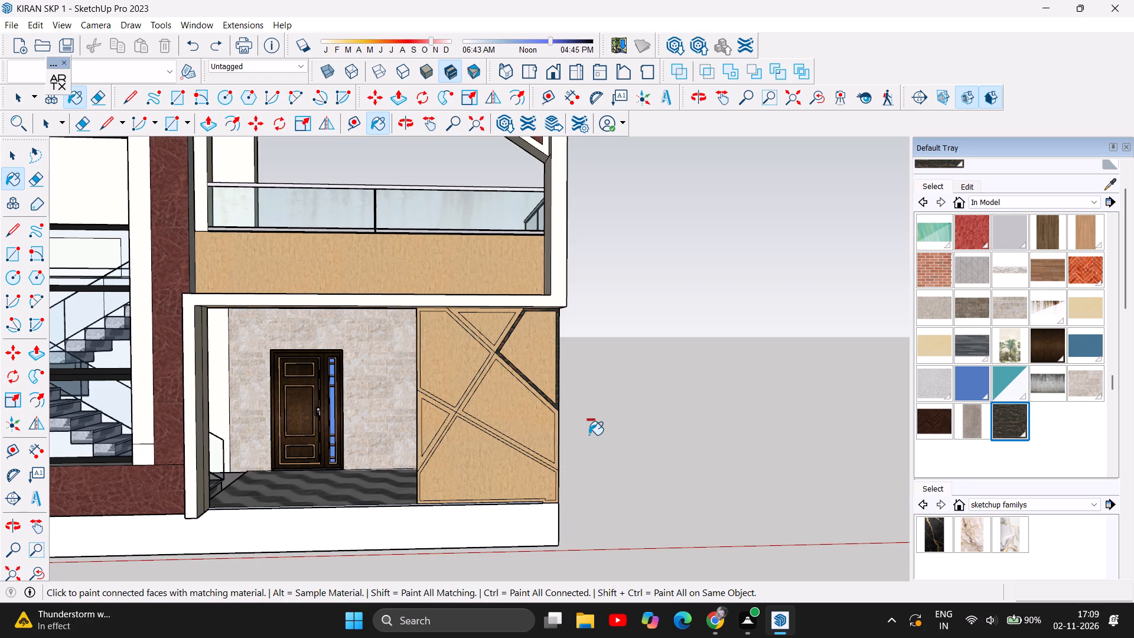
pyautogui.hotkey('ctrl', 'z')
pyautogui.hotkey('ctrl', 'z')
pyautogui.hotkey('ctrl', 'z')
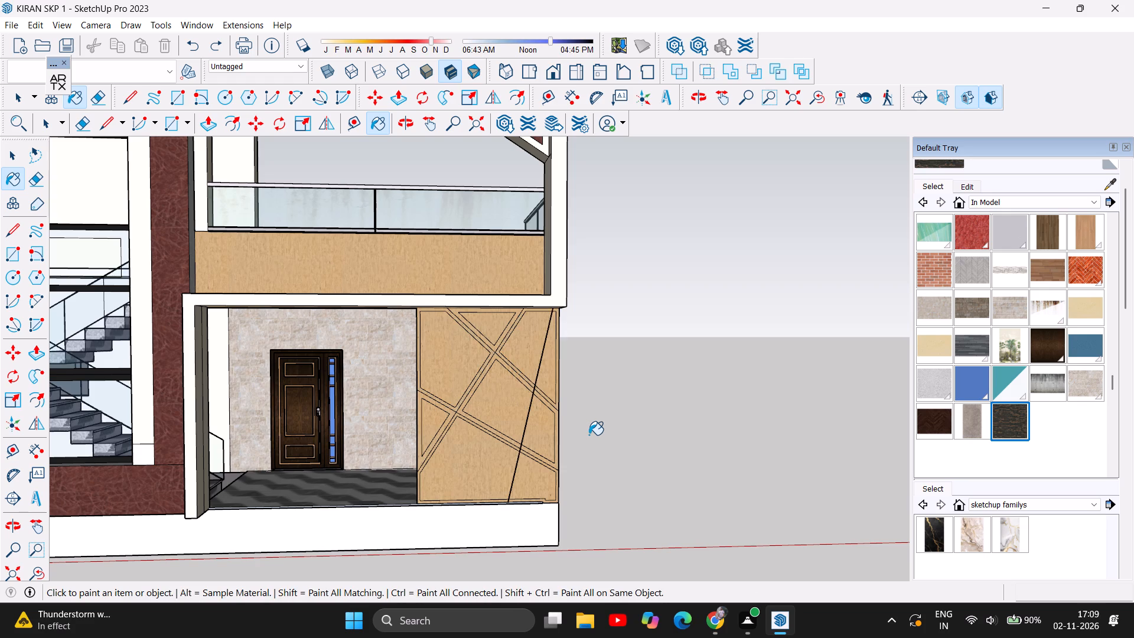
pyautogui.hotkey('ctrl', 'z')
pyautogui.hotkey('ctrl', 'z')
pyautogui.hotkey('ctrl', 'z')
pyautogui.hotkey('ctrl', 'z')
pyautogui.hotkey('ctrl', 'z')
pyautogui.hotkey('ctrl', 'z')
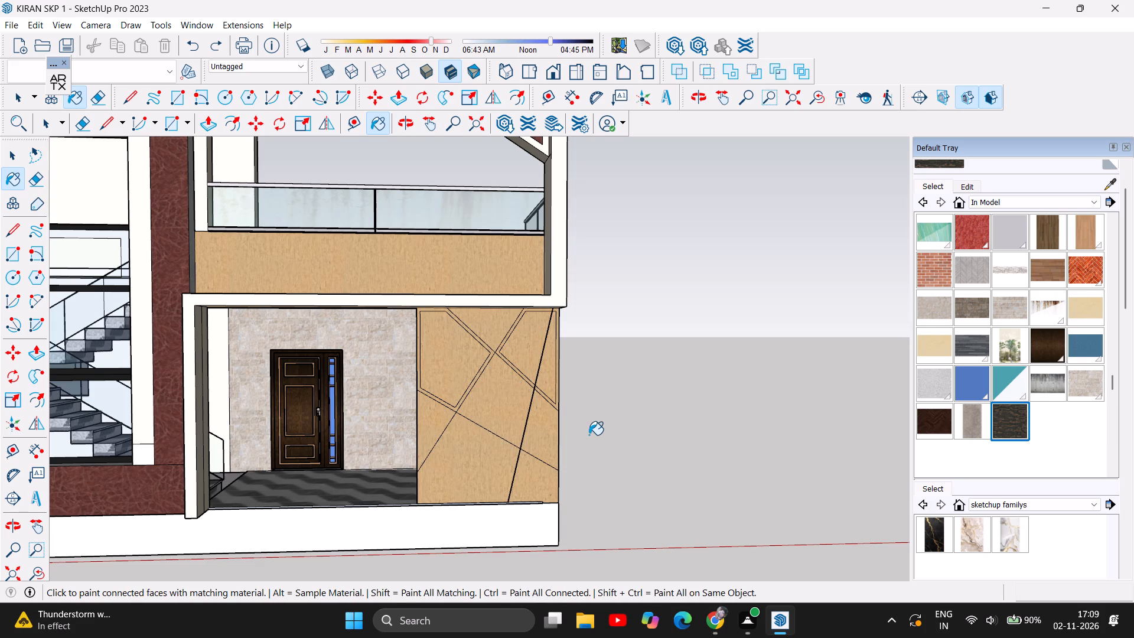
pyautogui.hotkey('ctrl', 'z')
pyautogui.hotkey('ctrl', 'z')
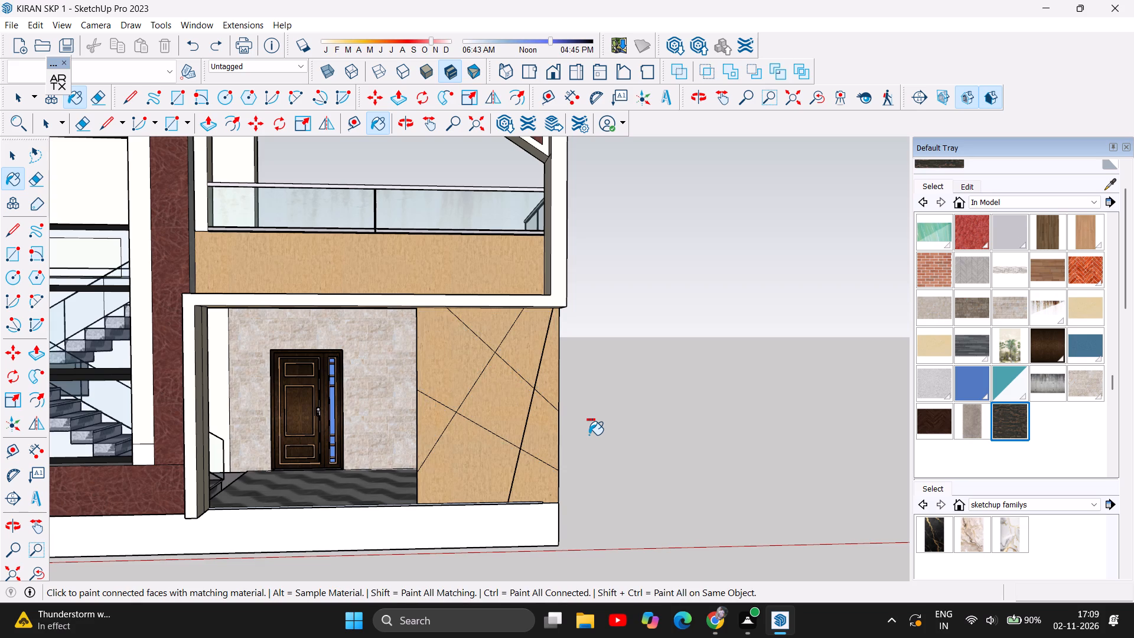
pyautogui.hotkey('ctrl', 'z')
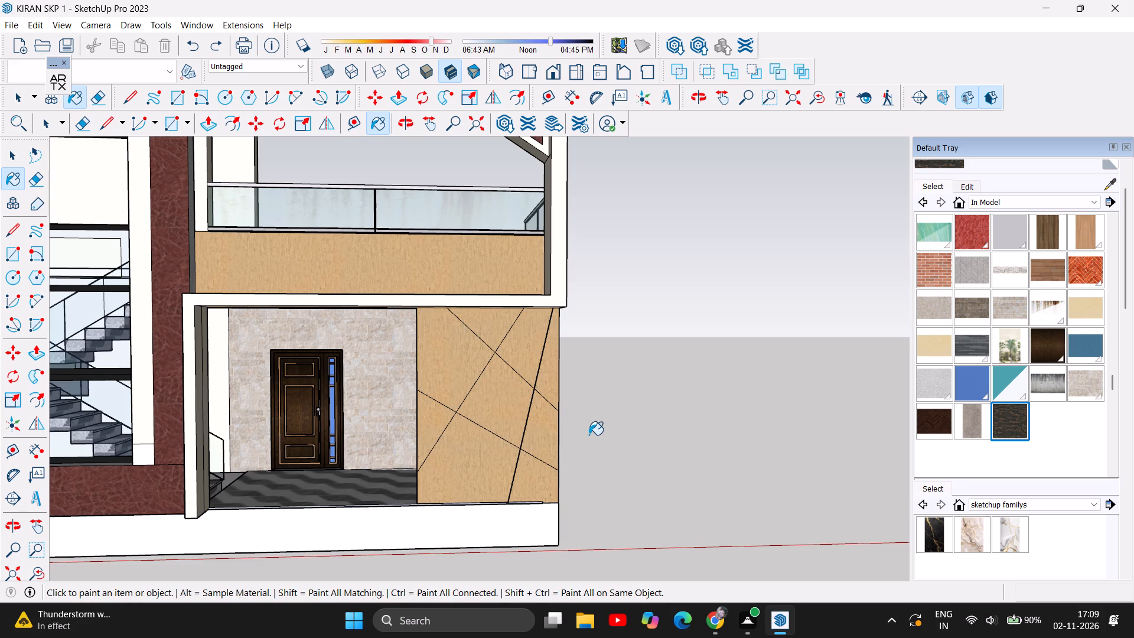
# Draw three crossing diagonals on the panel's upper area: door-side edge to outer edge, door-side edge to top edge, and top edge to outer edge.
pyautogui.click(135, 97)
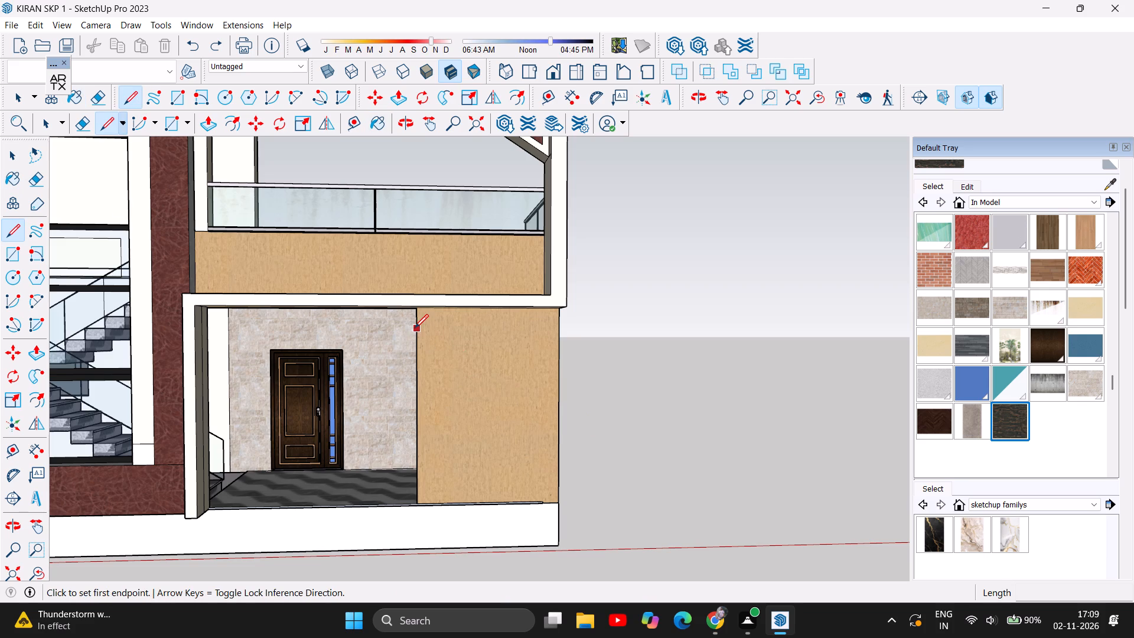
pyautogui.click(415, 328)
pyautogui.click(558, 396)
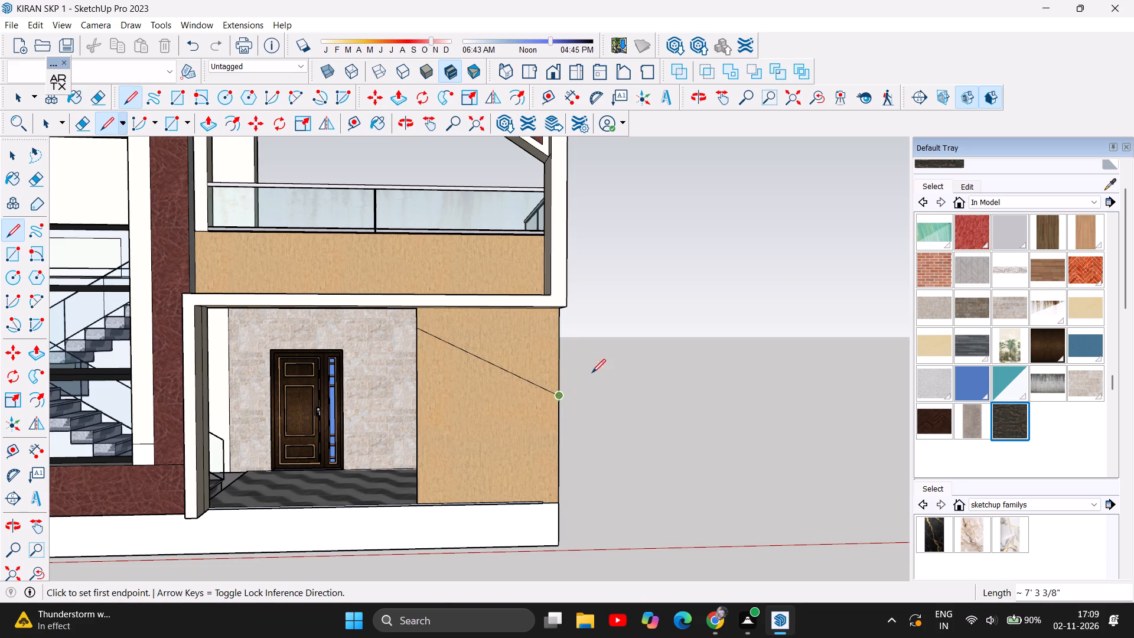
pyautogui.click(417, 446)
pyautogui.scroll(3, 537, 315)
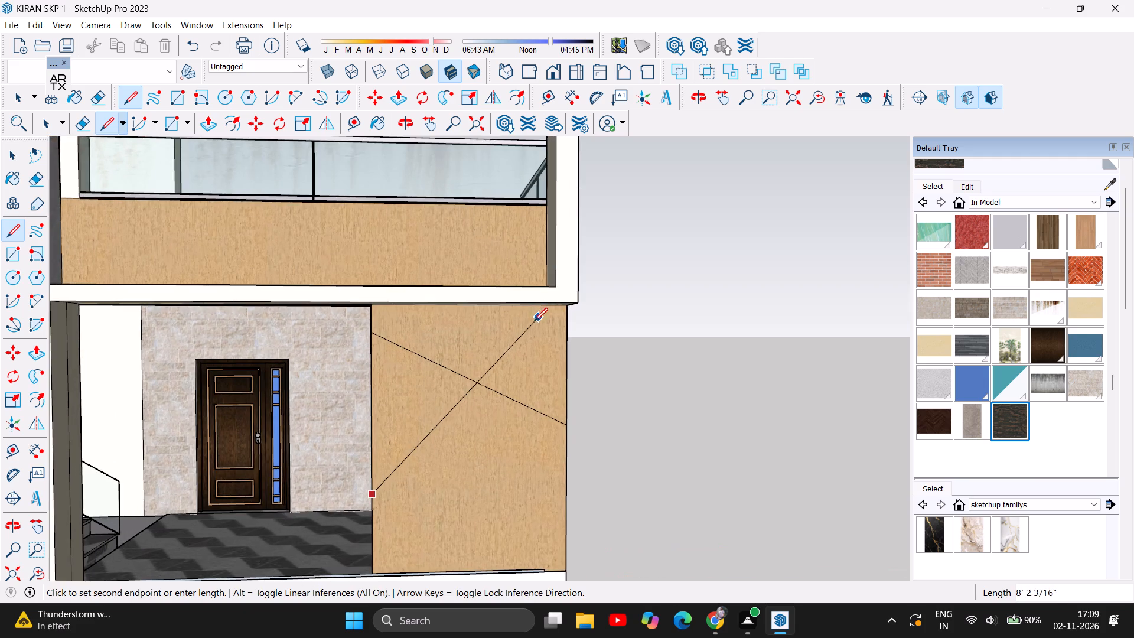
pyautogui.scroll(4, 527, 323)
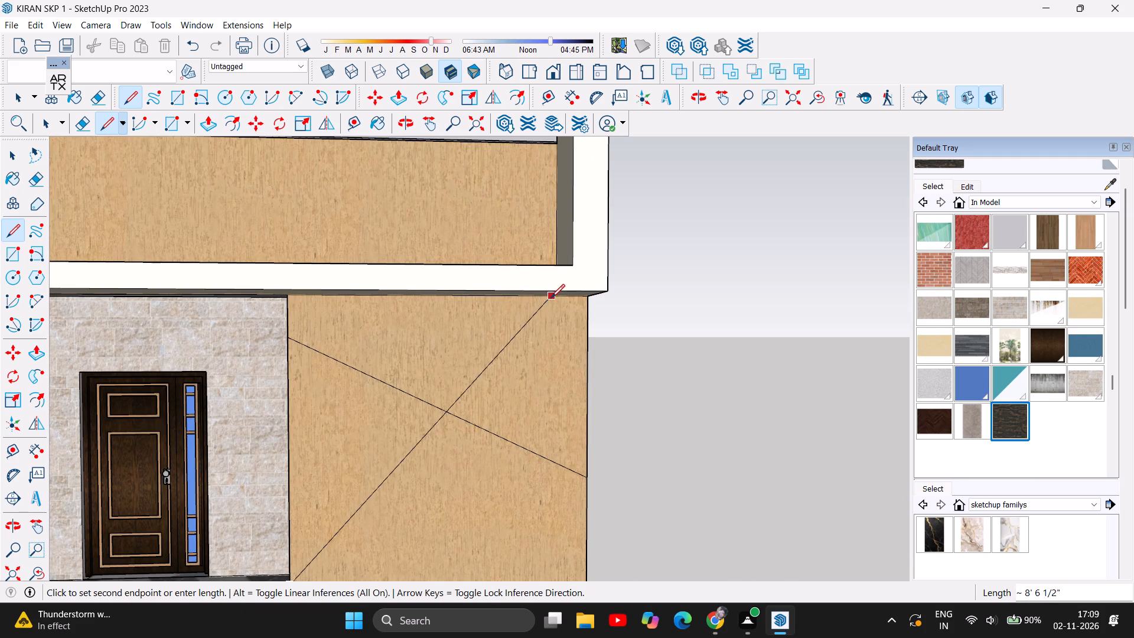
pyautogui.click(552, 298)
pyautogui.scroll(-4, 453, 325)
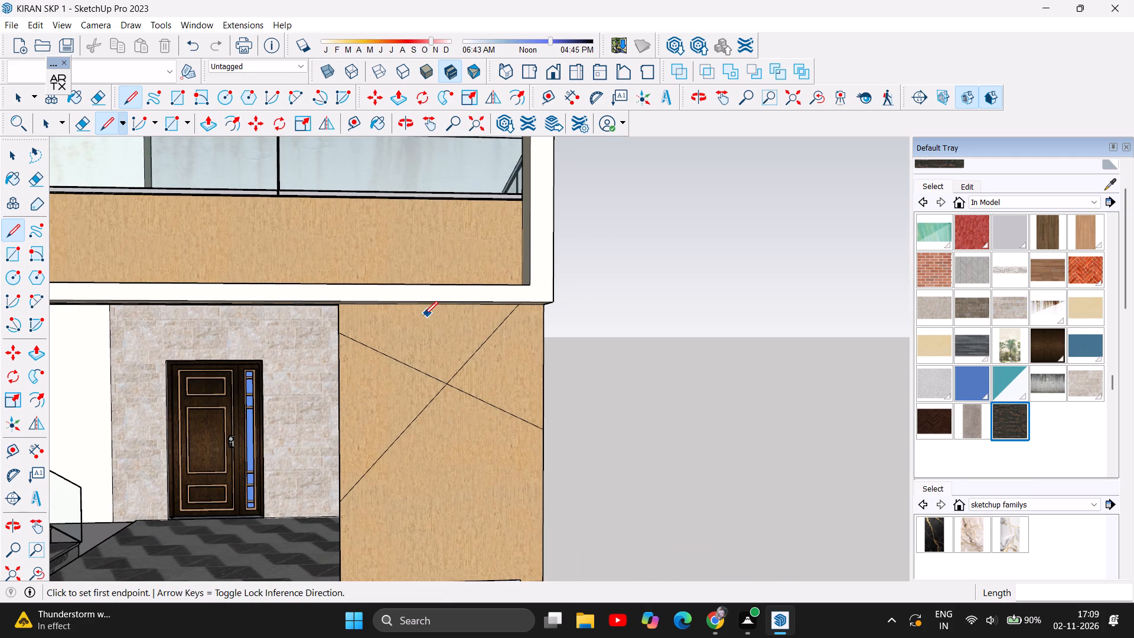
pyautogui.click(422, 306)
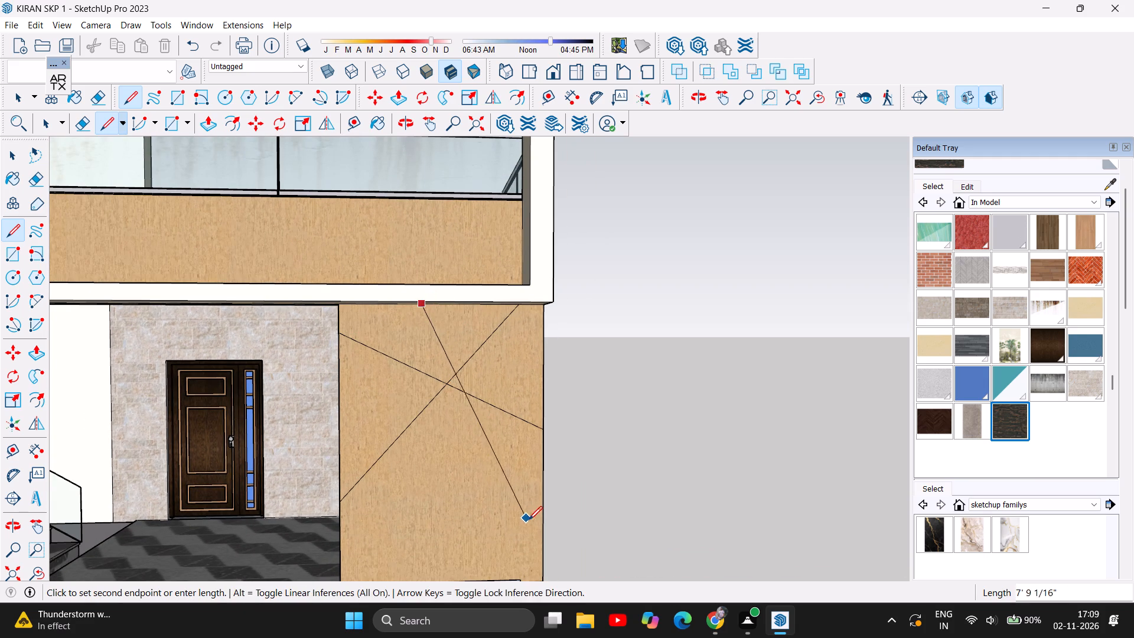
pyautogui.click(542, 529)
# Draw two more crossing lines on the panel: door-side edge to bottom outer corner, and bottom edge to upper outer edge, each about 8.5 feet long.
pyautogui.scroll(-2, 552, 322)
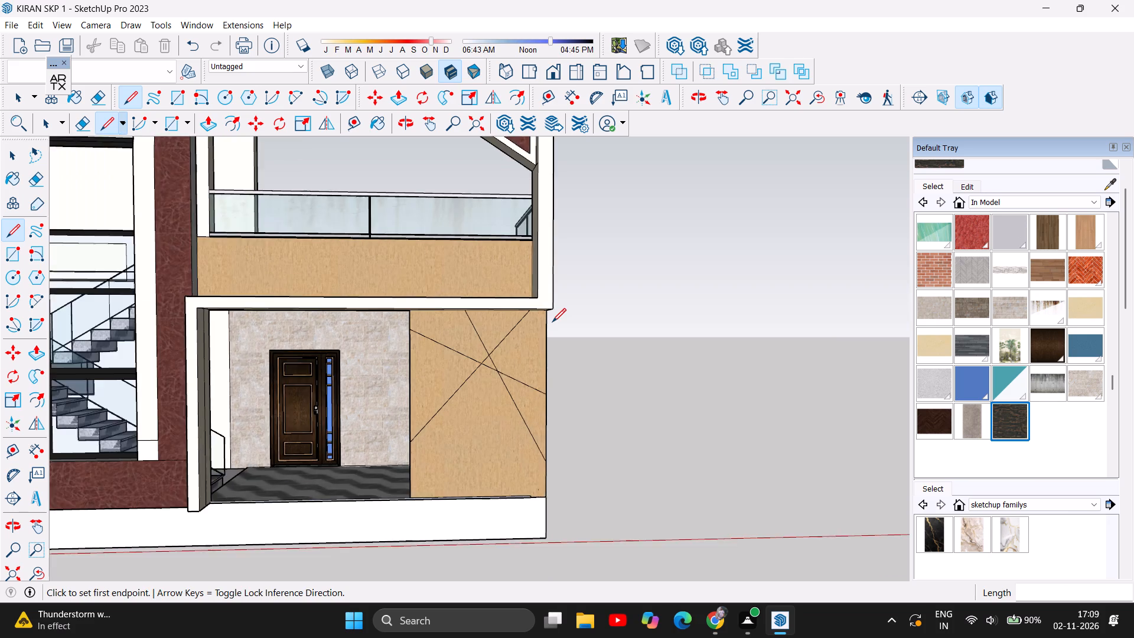
pyautogui.scroll(-1, 552, 322)
pyautogui.click(426, 376)
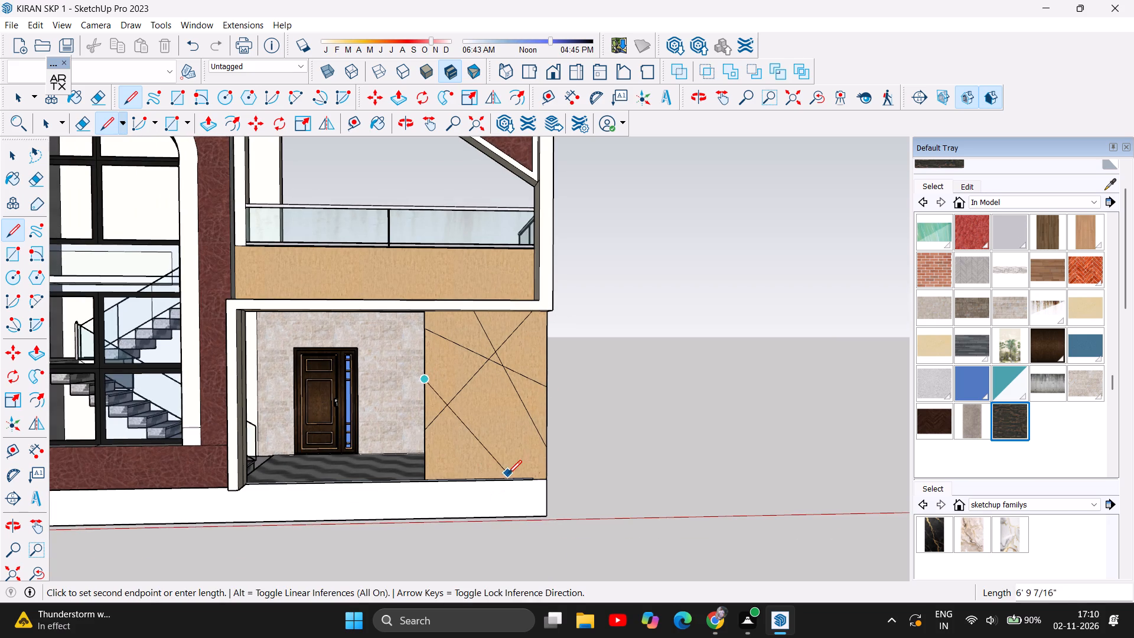
pyautogui.scroll(4, 514, 482)
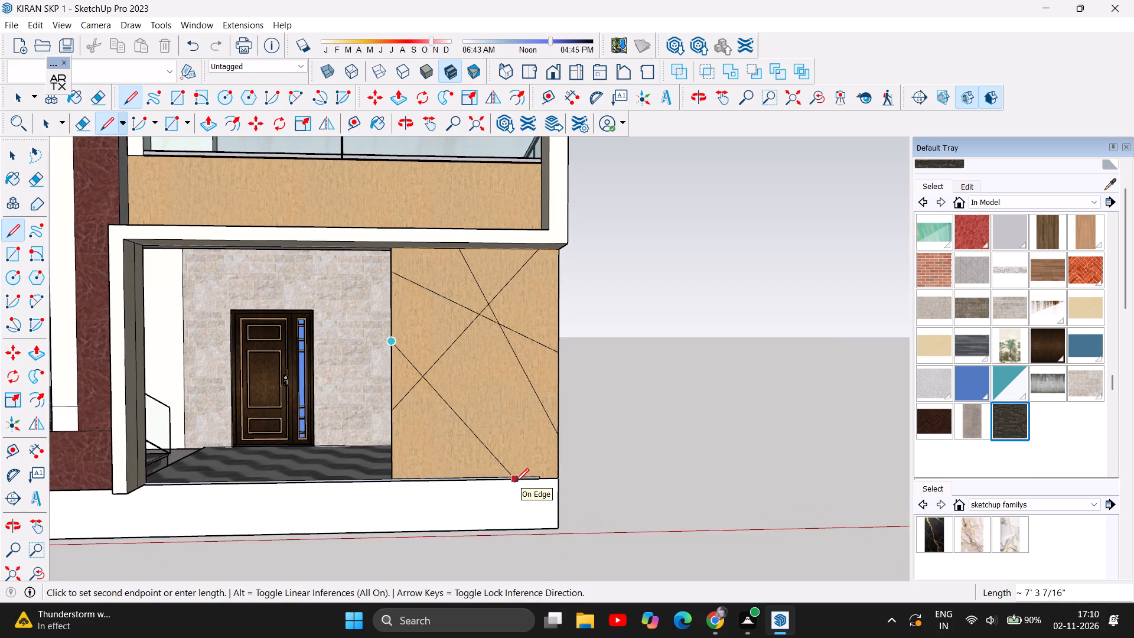
pyautogui.scroll(2, 515, 482)
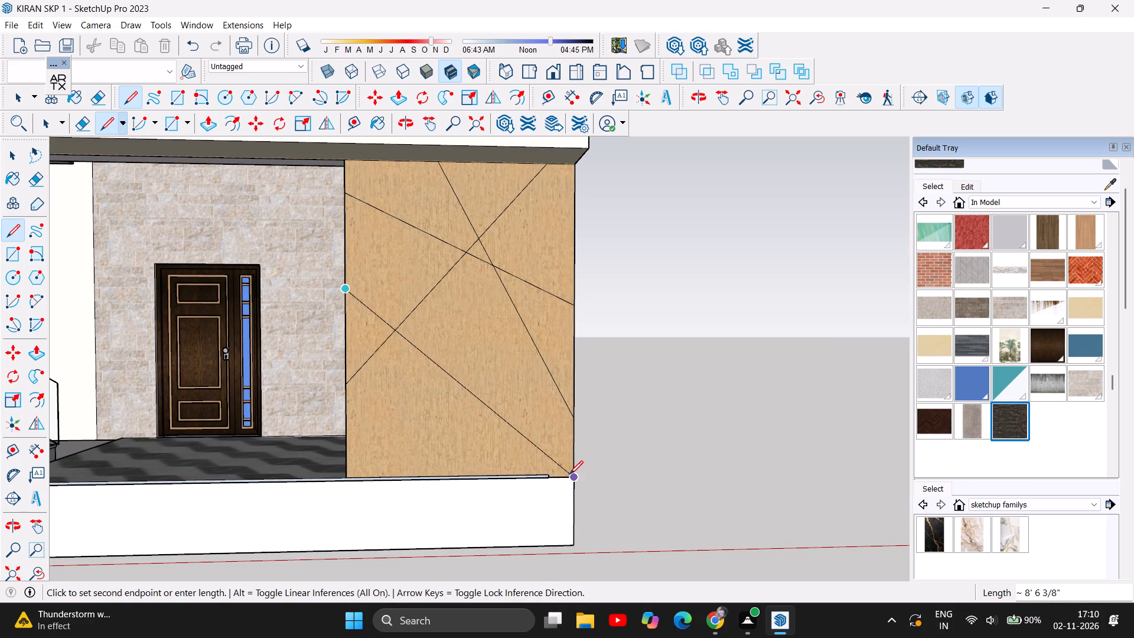
pyautogui.click(569, 474)
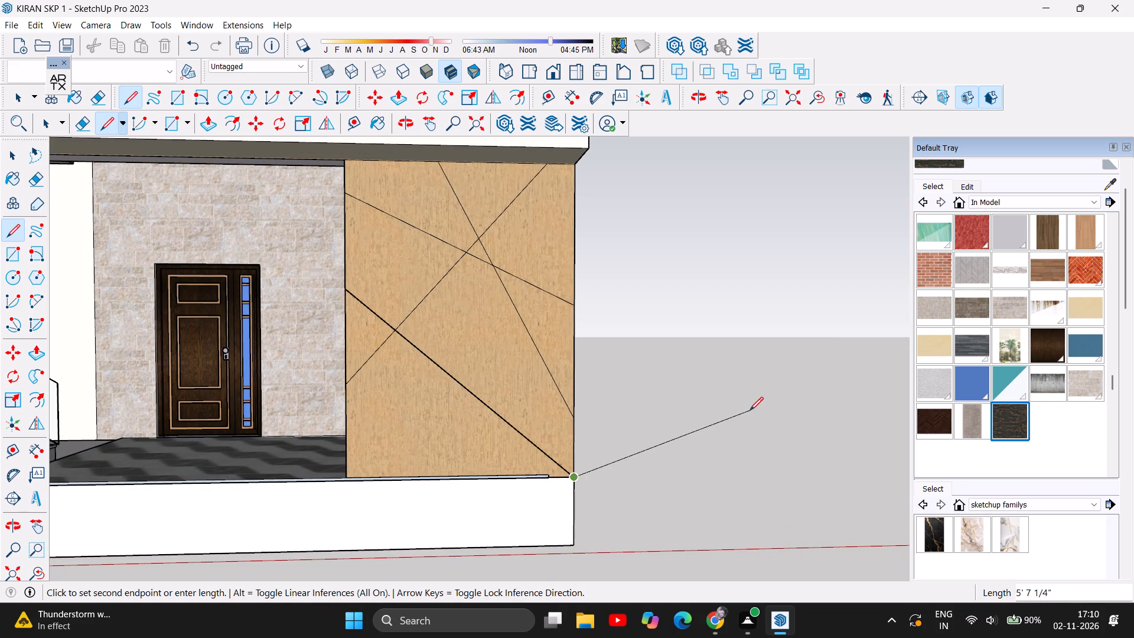
pyautogui.press('Escape')
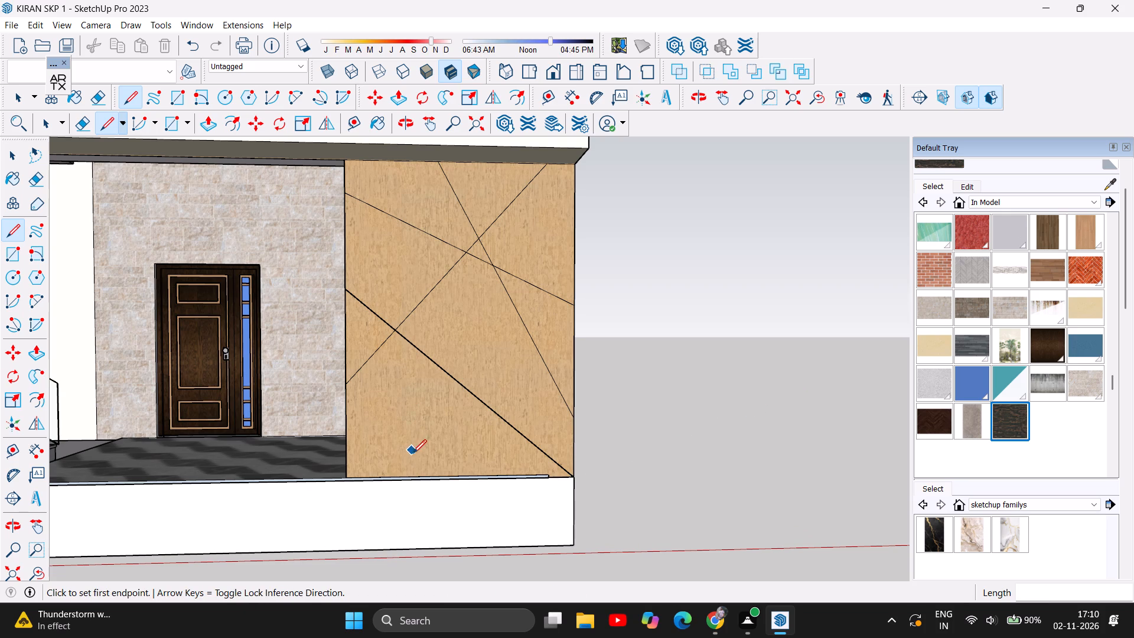
pyautogui.click(409, 474)
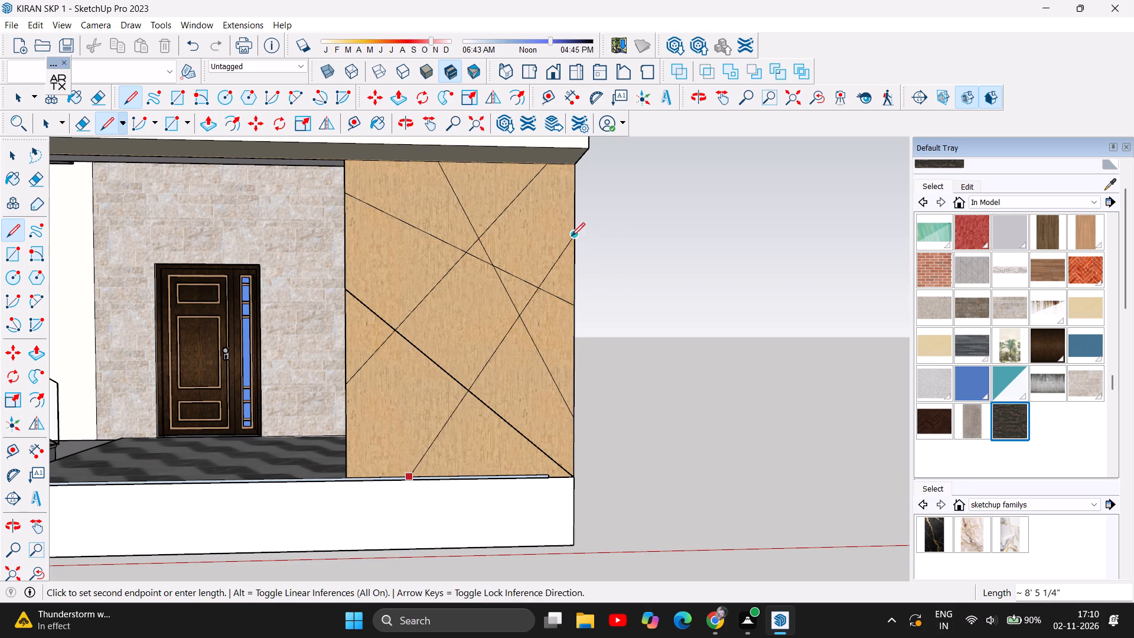
pyautogui.scroll(1, 576, 235)
pyautogui.click(576, 235)
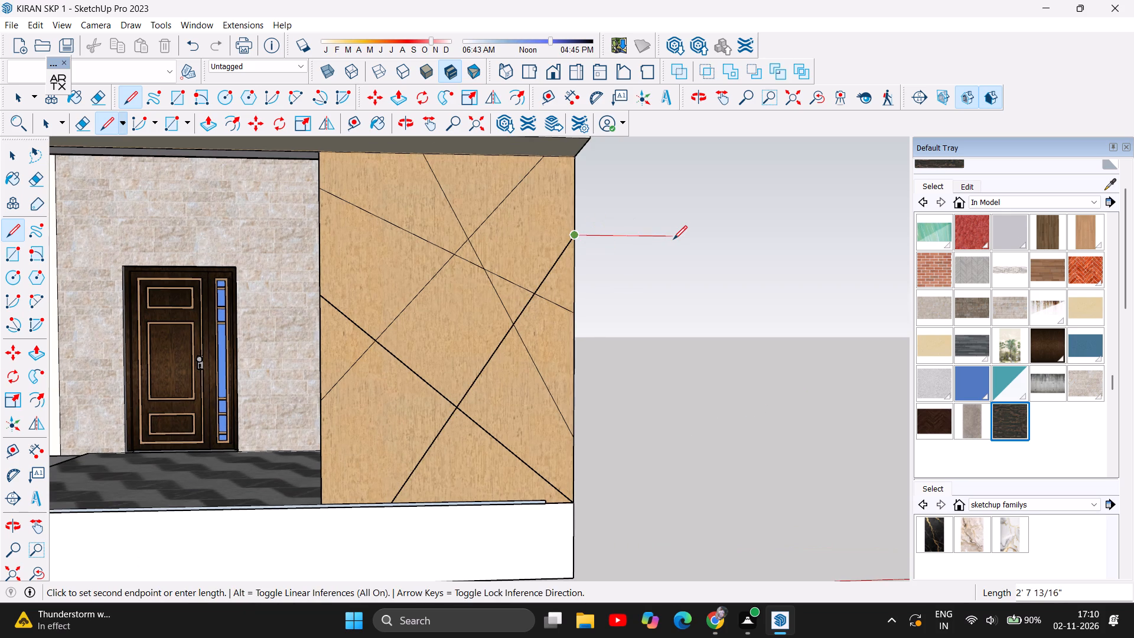
pyautogui.press('Escape')
# Offset the panel's large lower face inward by about 1 5/8".
pyautogui.scroll(-5, 674, 239)
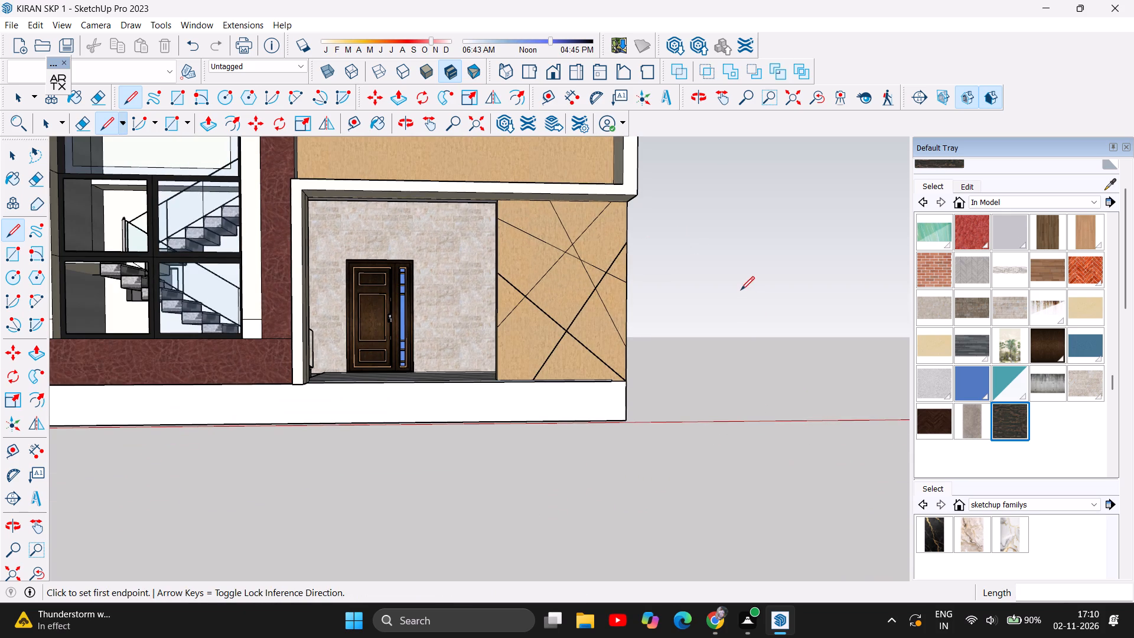
pyautogui.scroll(2, 525, 392)
pyautogui.scroll(1, 599, 327)
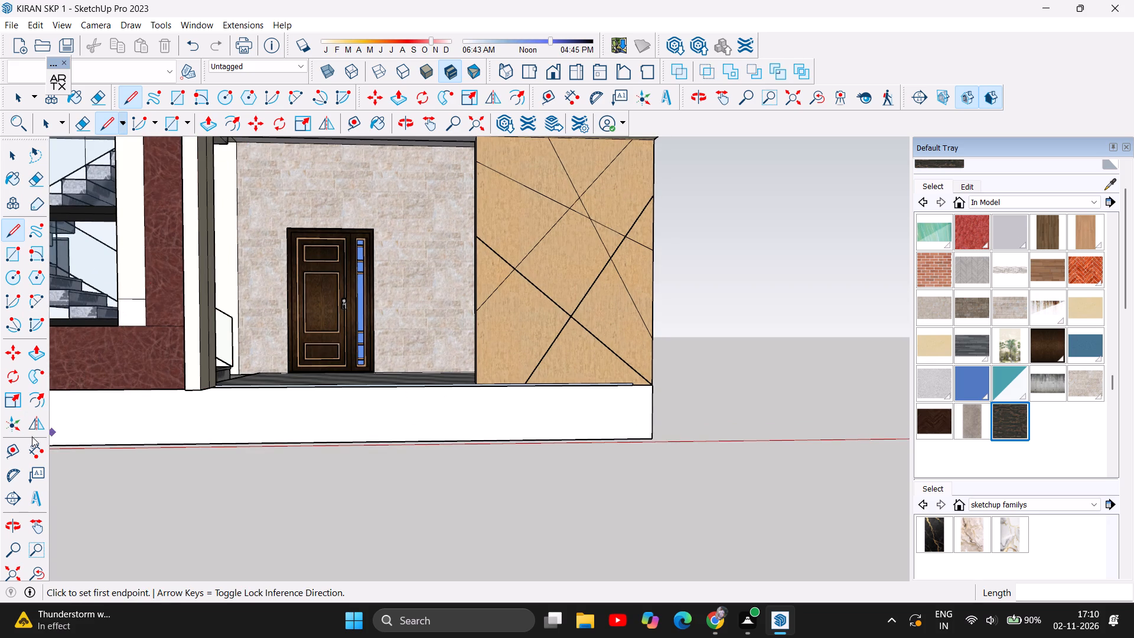
pyautogui.click(40, 408)
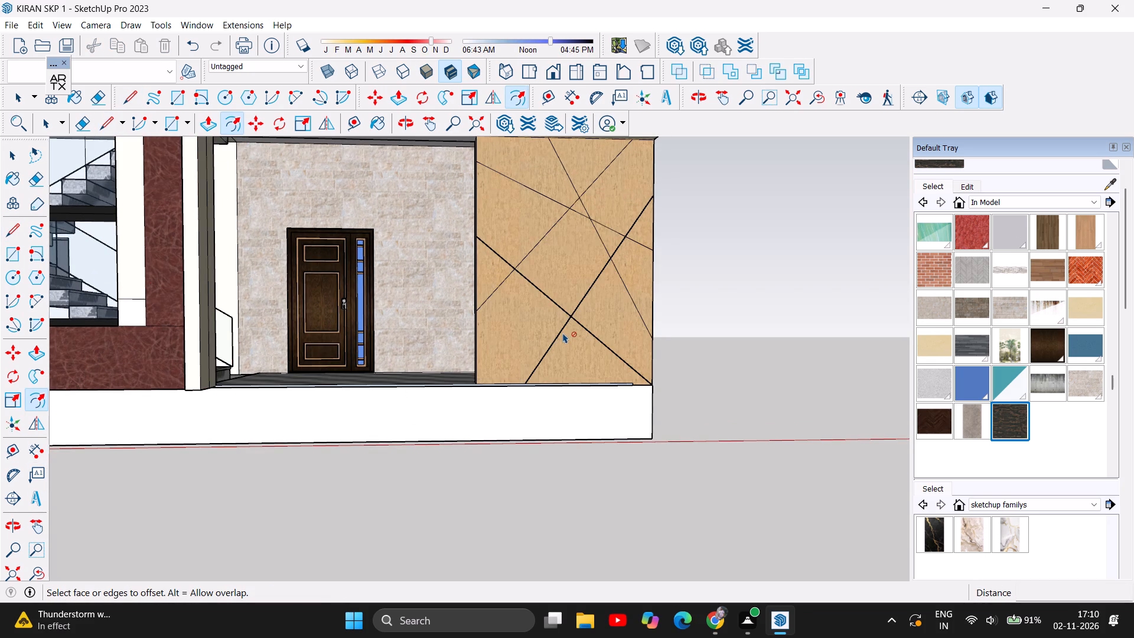
pyautogui.click(559, 334)
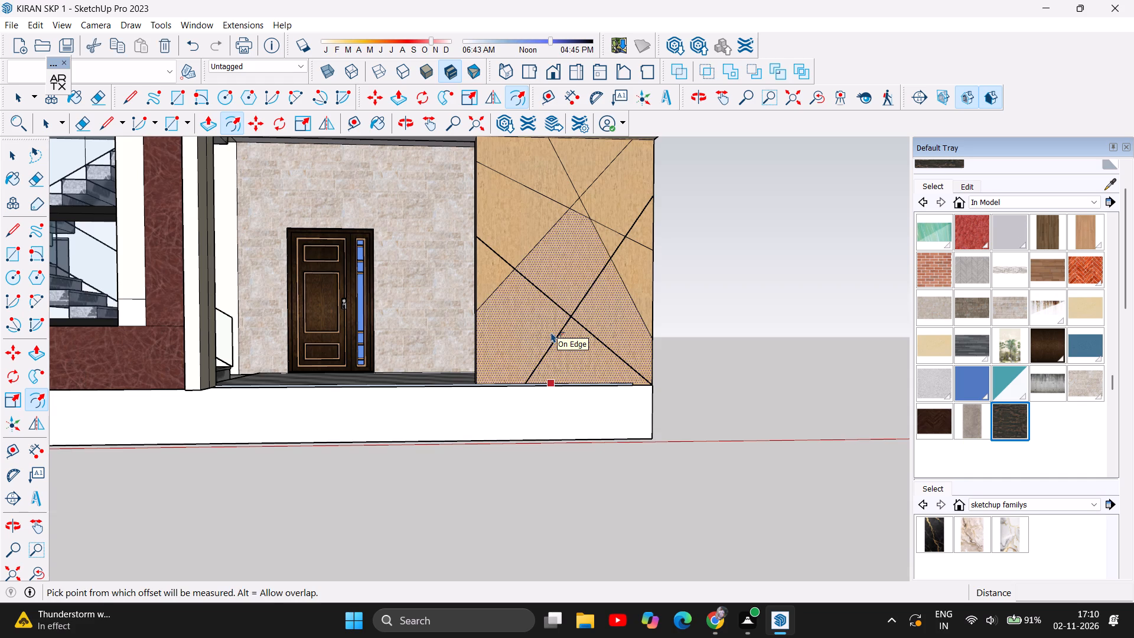
pyautogui.click(551, 332)
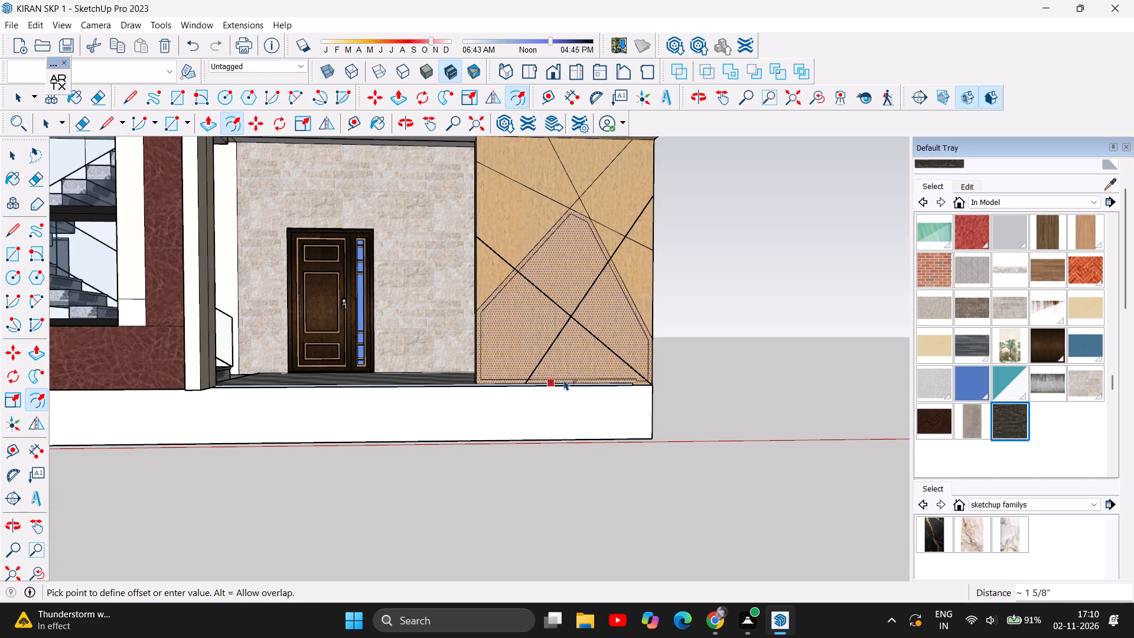
pyautogui.click(564, 380)
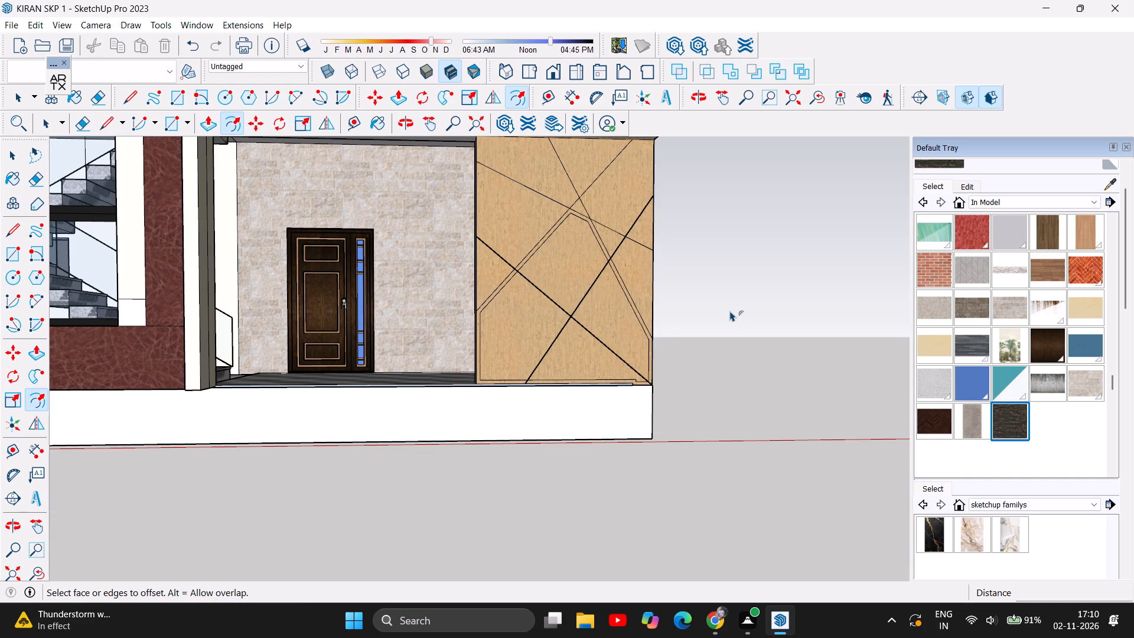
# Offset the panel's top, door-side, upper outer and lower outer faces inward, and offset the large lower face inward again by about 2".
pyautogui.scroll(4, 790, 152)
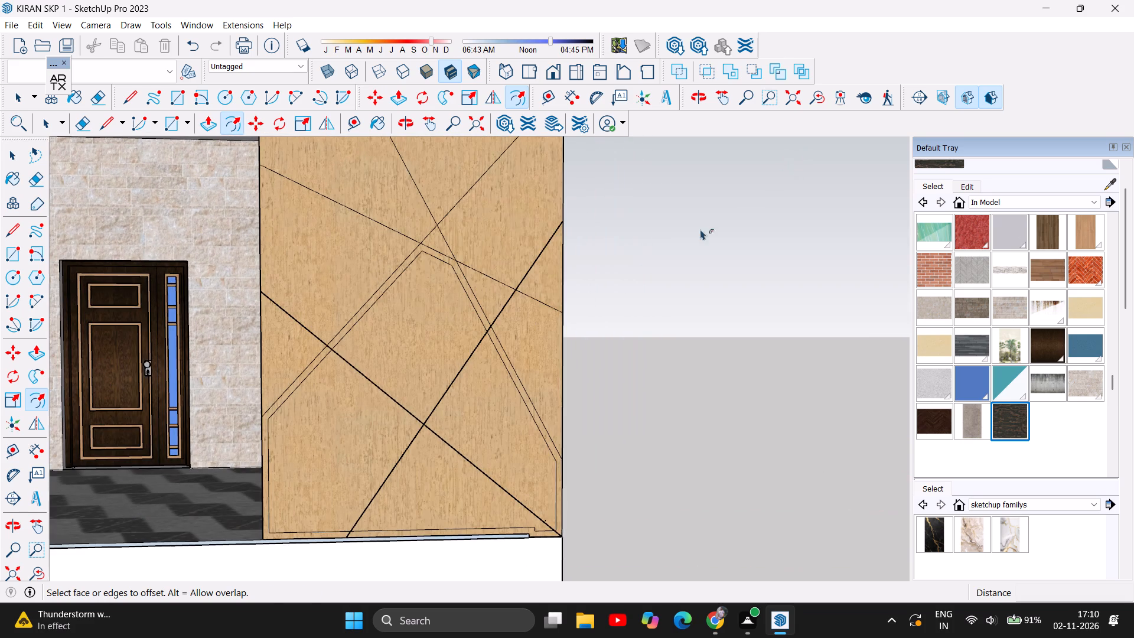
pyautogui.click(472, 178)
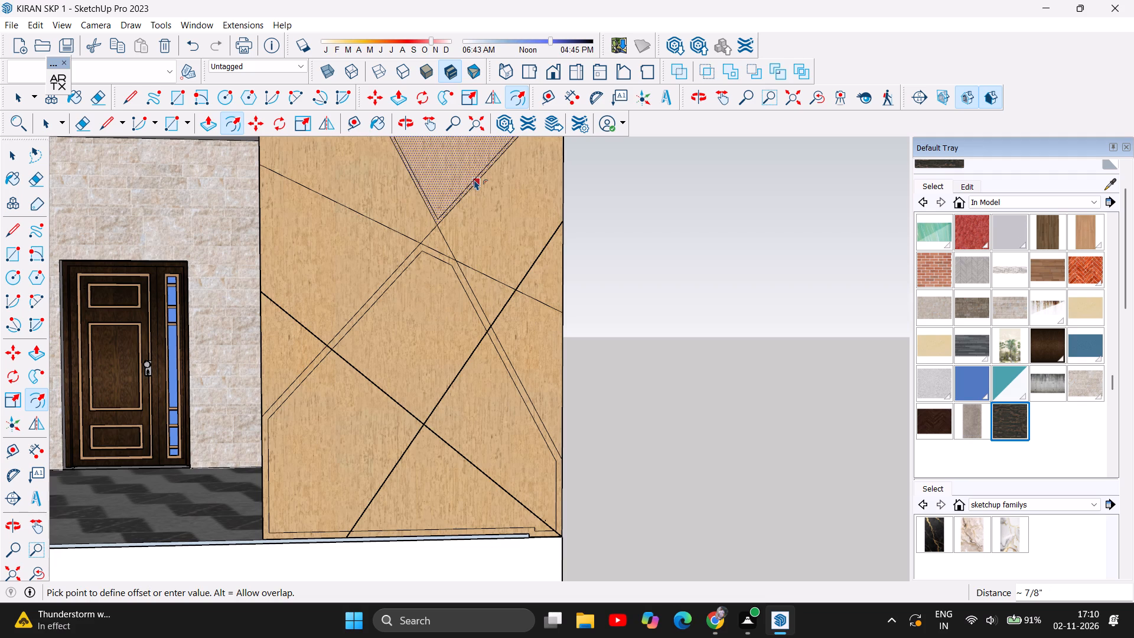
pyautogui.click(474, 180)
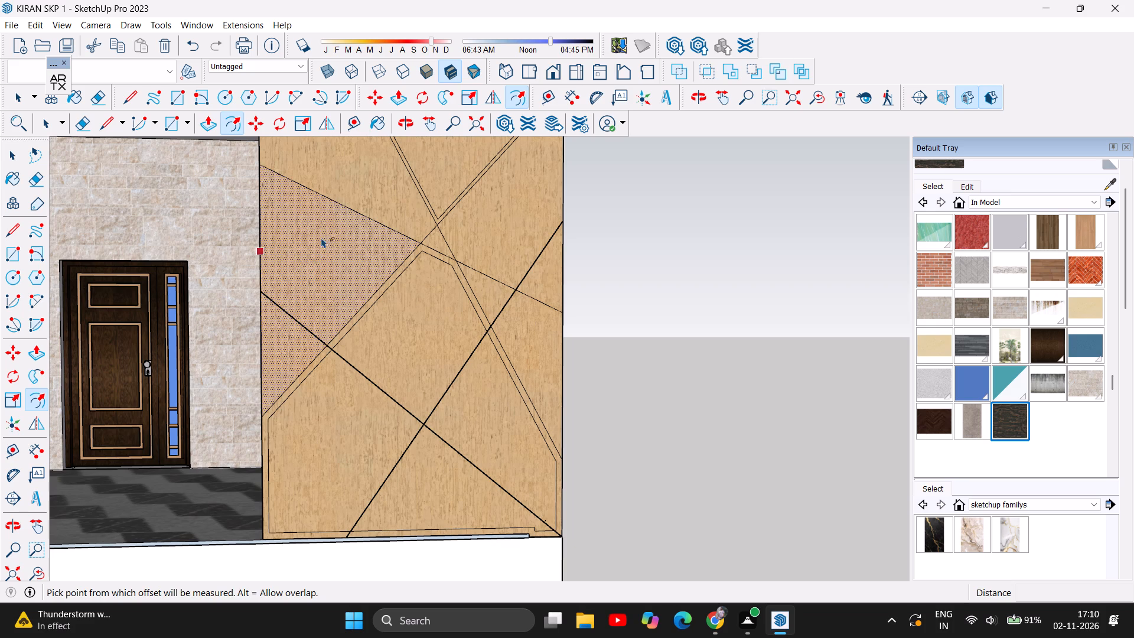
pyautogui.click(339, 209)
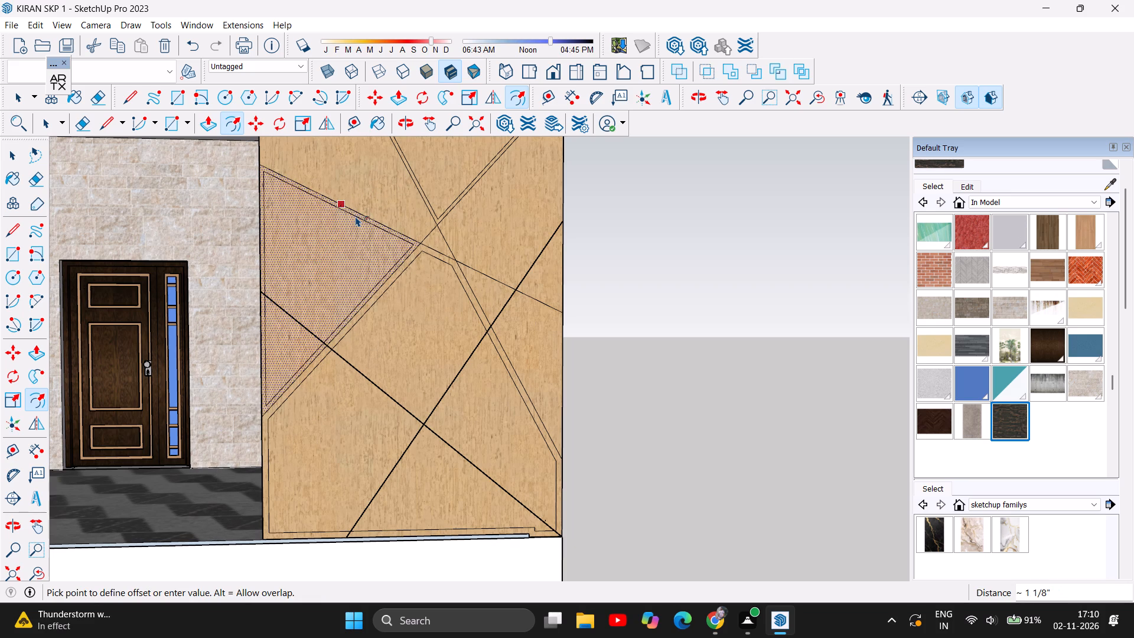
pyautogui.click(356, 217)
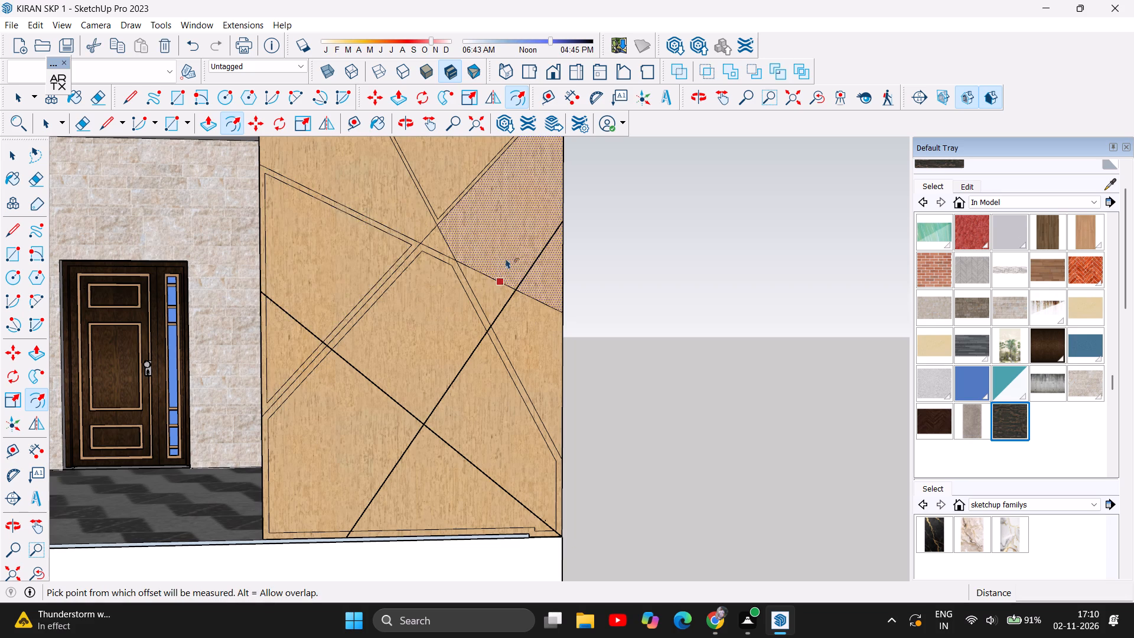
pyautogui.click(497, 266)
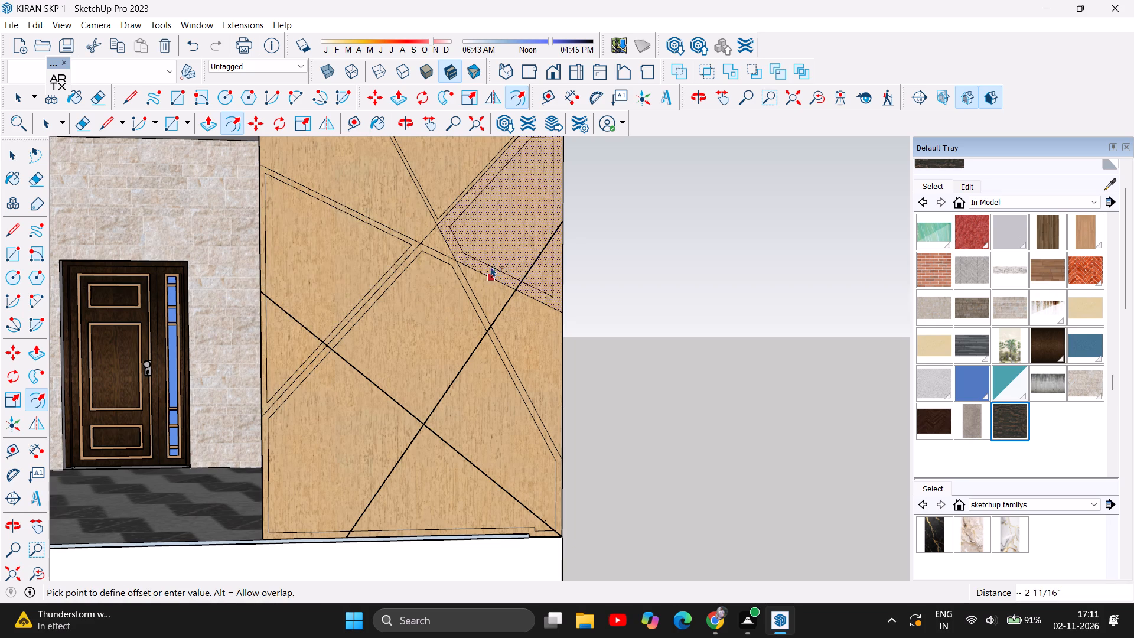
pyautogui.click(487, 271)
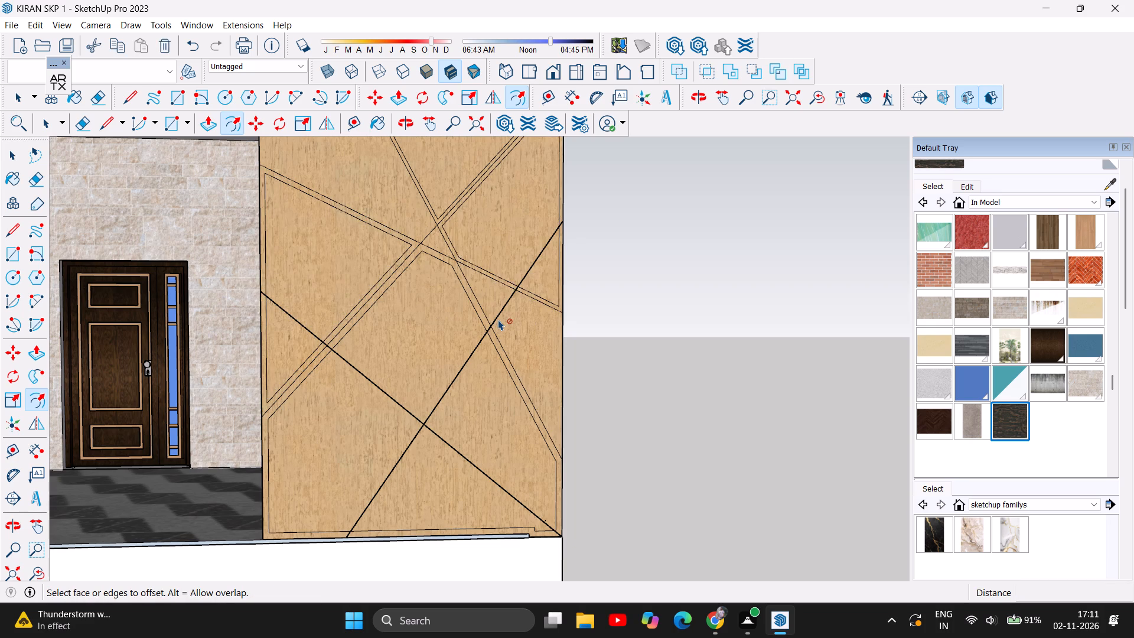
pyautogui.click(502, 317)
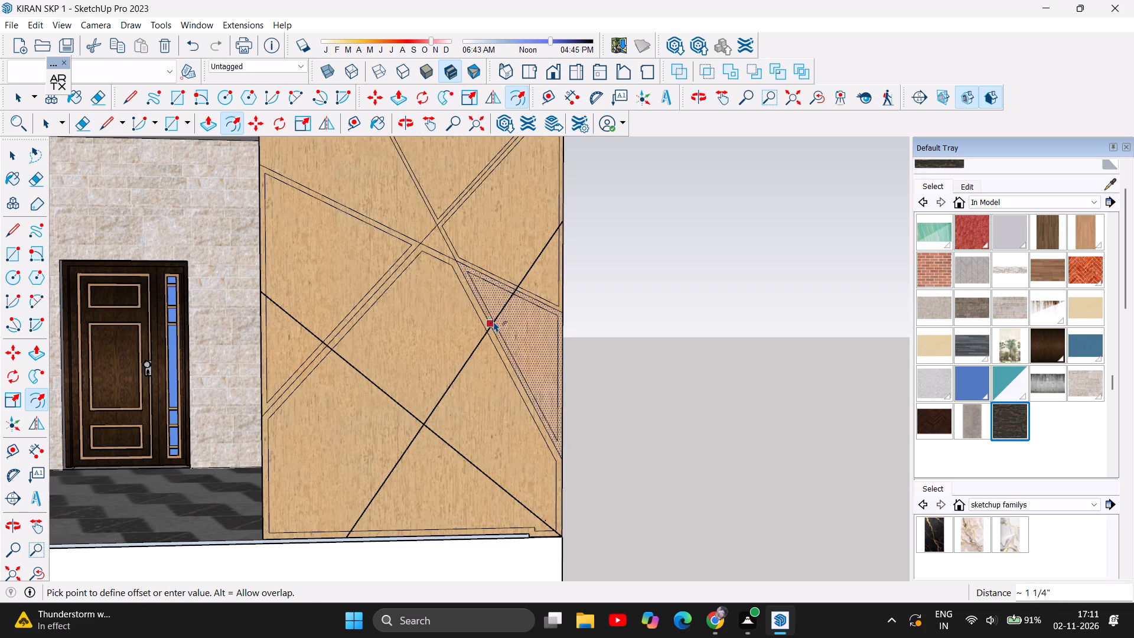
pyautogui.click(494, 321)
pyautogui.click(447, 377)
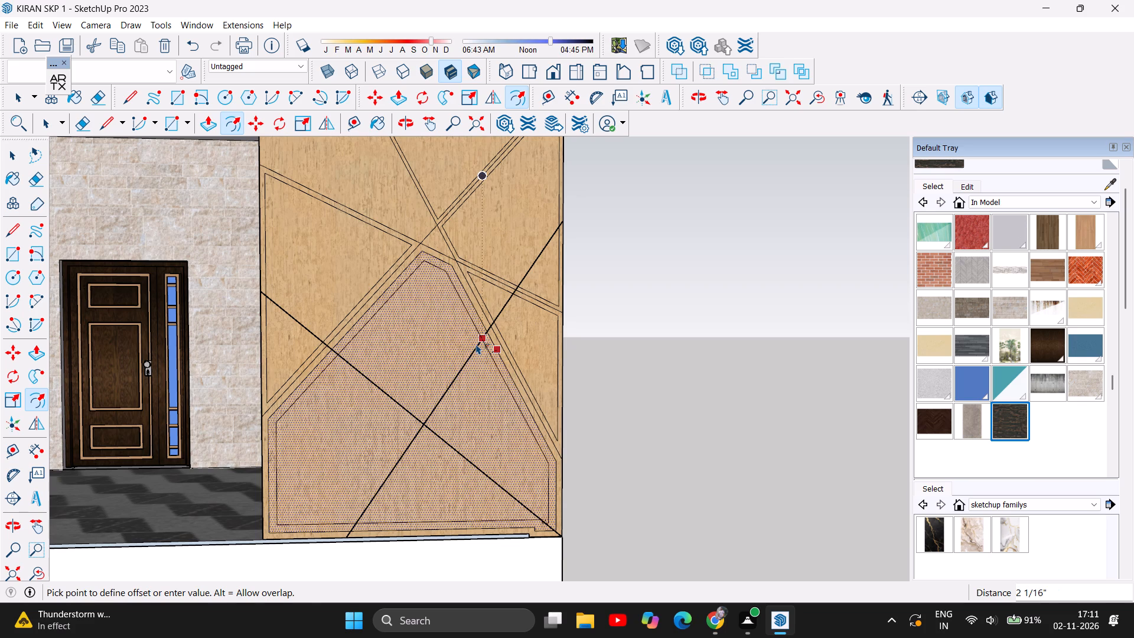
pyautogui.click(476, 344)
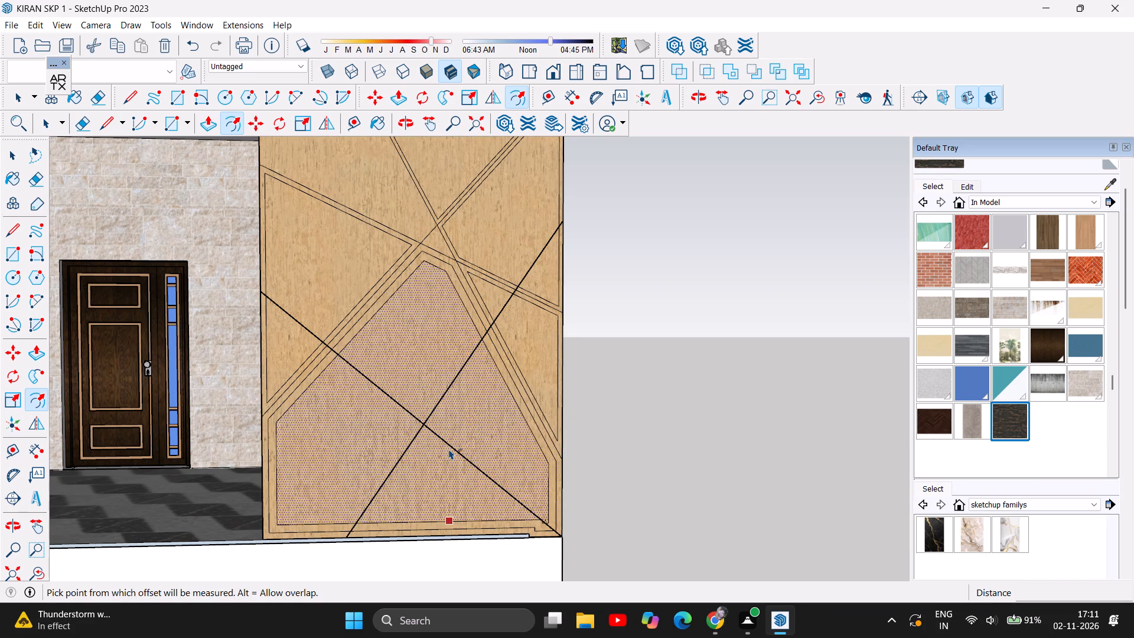
# Undo the panel's offsets and diagonal lines, continuing back through the guide removal and the light wood painting of the panel and balcony band.
pyautogui.scroll(-5, 683, 470)
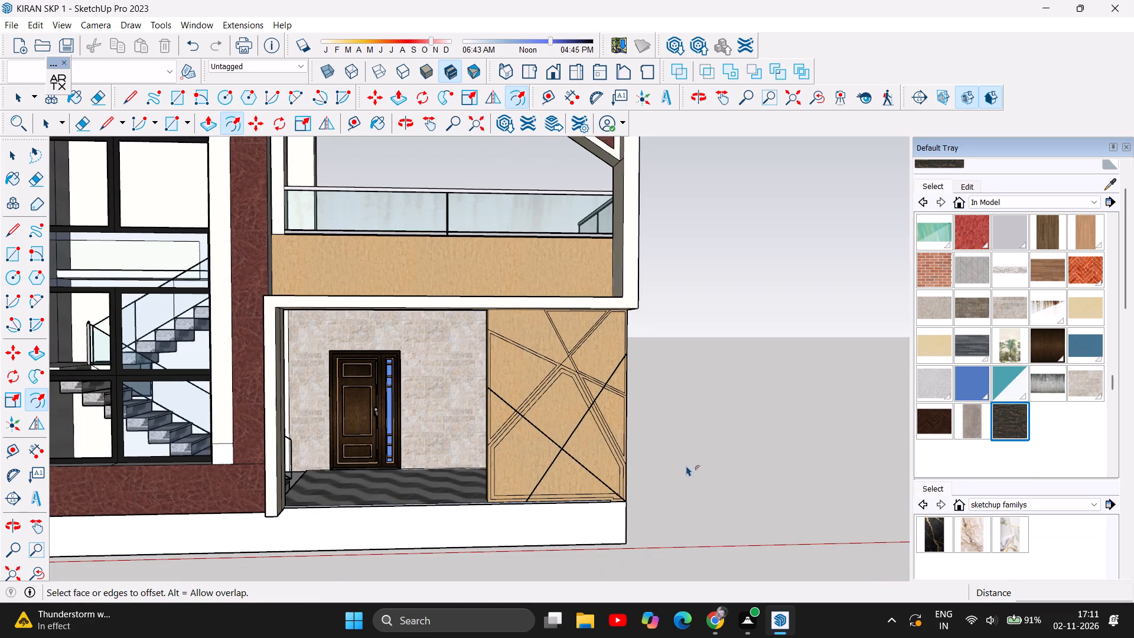
pyautogui.hotkey('ctrl', 'z')
pyautogui.hotkey('ctrl', 'z')
pyautogui.hotkey('ctrl', 'z')
pyautogui.hotkey('ctrl', 'z')
pyautogui.hotkey('ctrl', 'z')
pyautogui.hotkey('ctrl', 'z')
pyautogui.hotkey('ctrl', 'z')
pyautogui.hotkey('ctrl', 'z')
pyautogui.hotkey('ctrl', 'z')
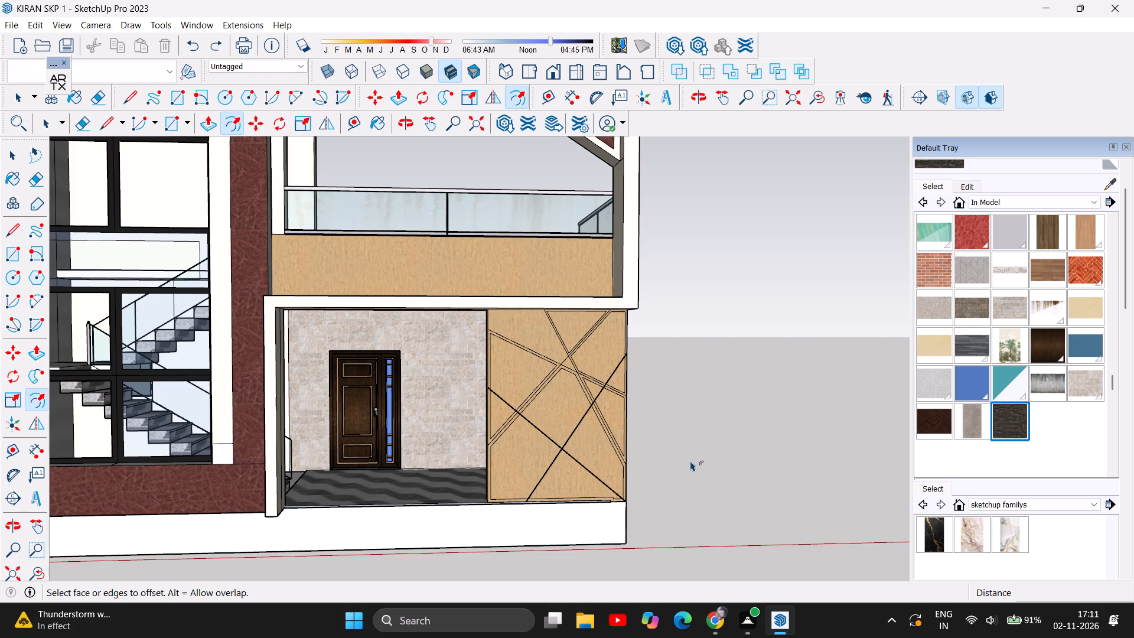
pyautogui.hotkey('ctrl', 'z')
pyautogui.hotkey('ctrl', 'z')
pyautogui.hotkey('ctrl', 'z')
pyautogui.hotkey('ctrl', 'z')
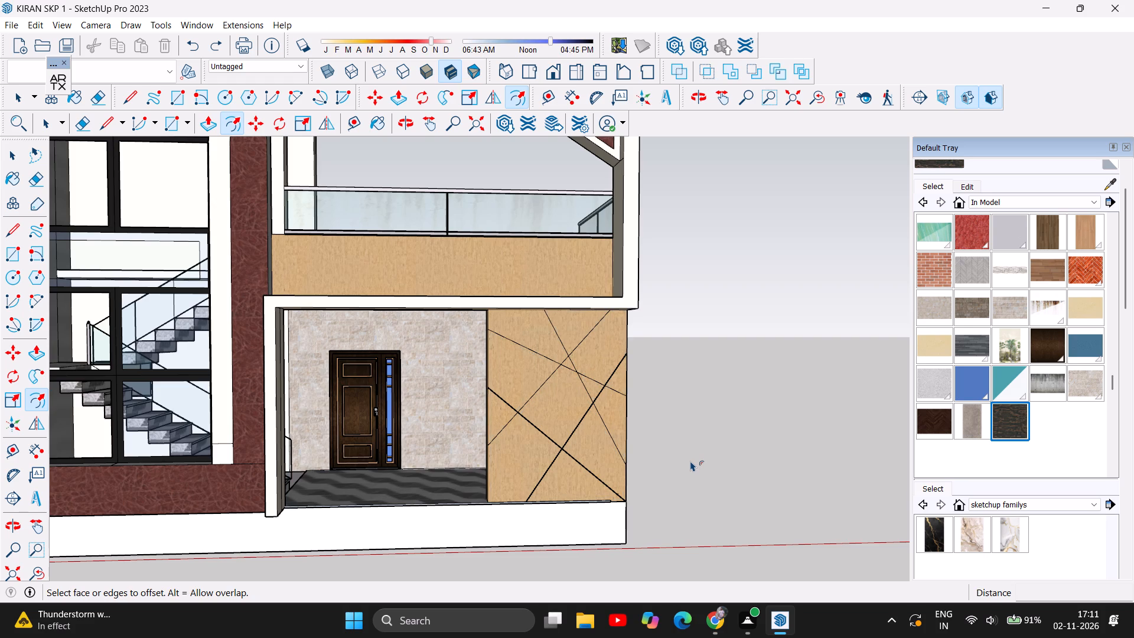
pyautogui.hotkey('ctrl', 'z')
pyautogui.hotkey('ctrl', 'z')
pyautogui.hotkey('ctrl', 'z')
pyautogui.hotkey('ctrl', 'z')
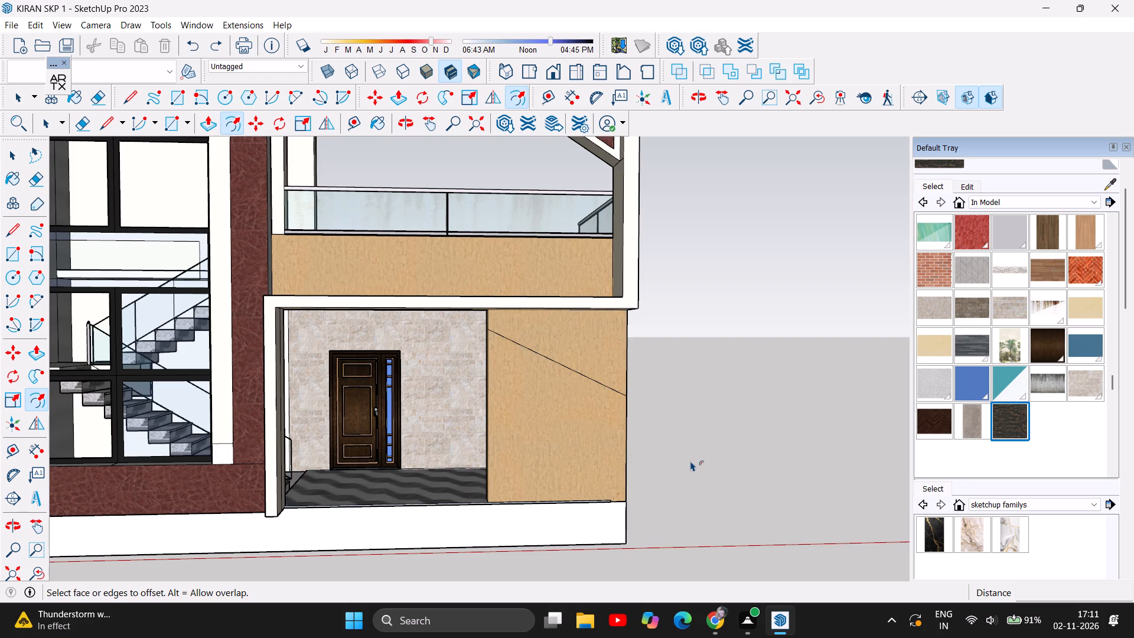
pyautogui.hotkey('ctrl', 'z')
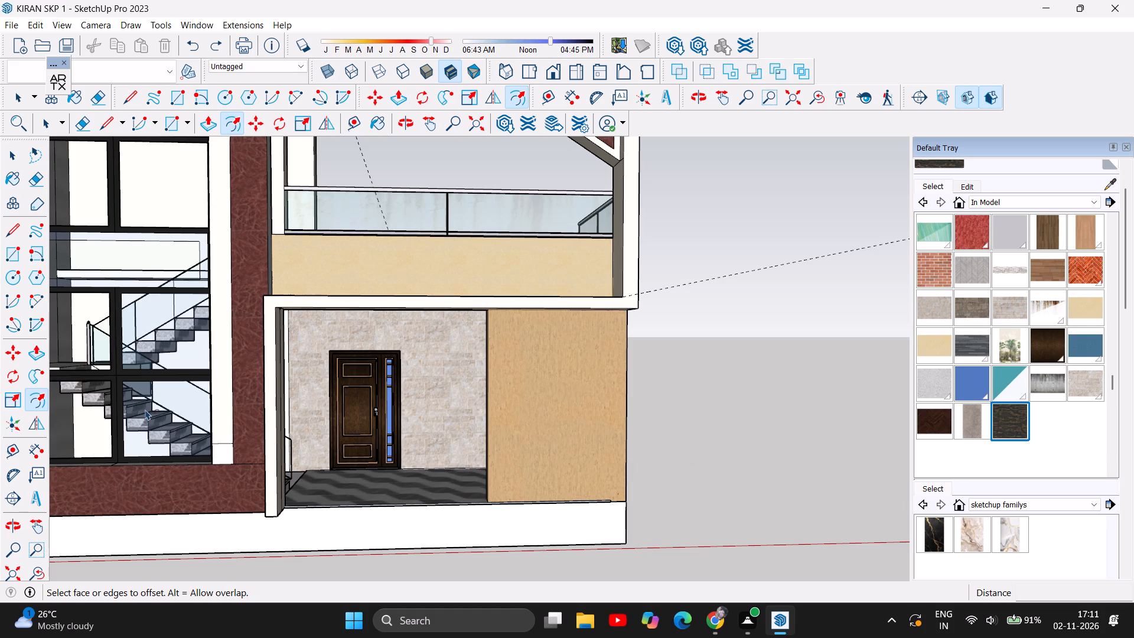
# Repaint the entrance-side panel and the balcony band above it with the light wood material from the model's materials.
pyautogui.scroll(-1, 143, 409)
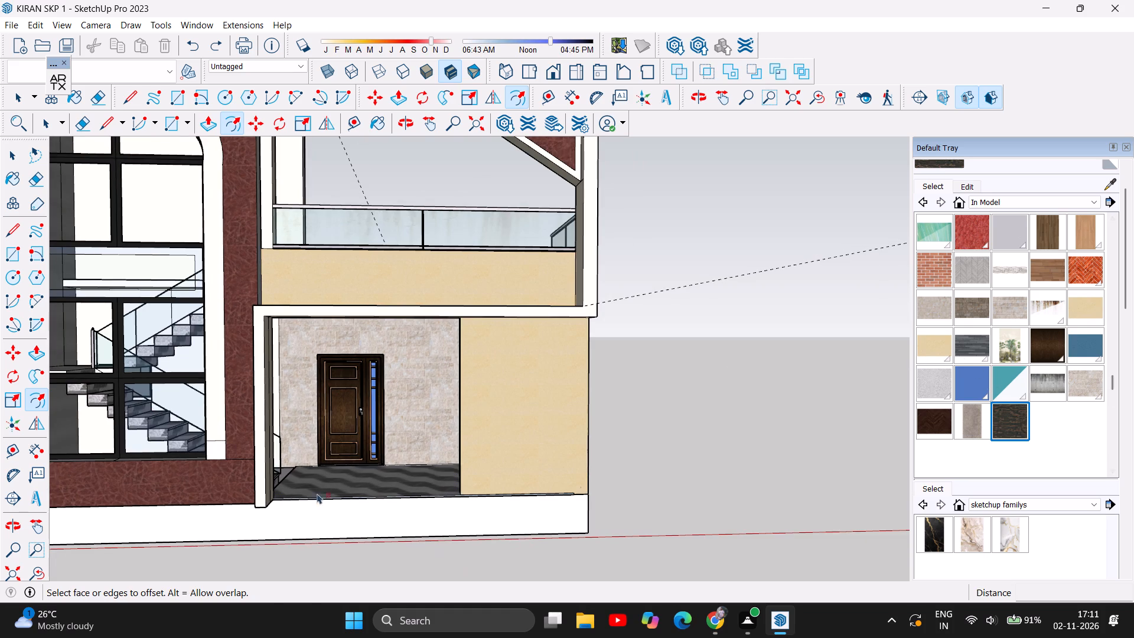
pyautogui.scroll(-3, 223, 435)
pyautogui.scroll(-5, 275, 519)
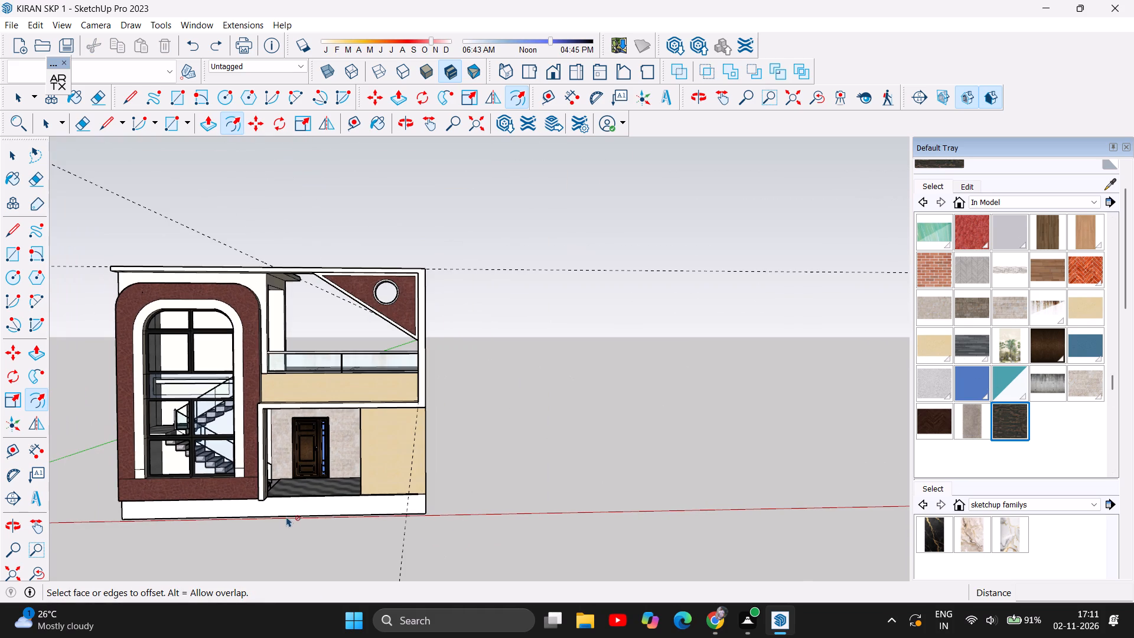
pyautogui.scroll(2, 1084, 279)
pyautogui.scroll(2, 1076, 354)
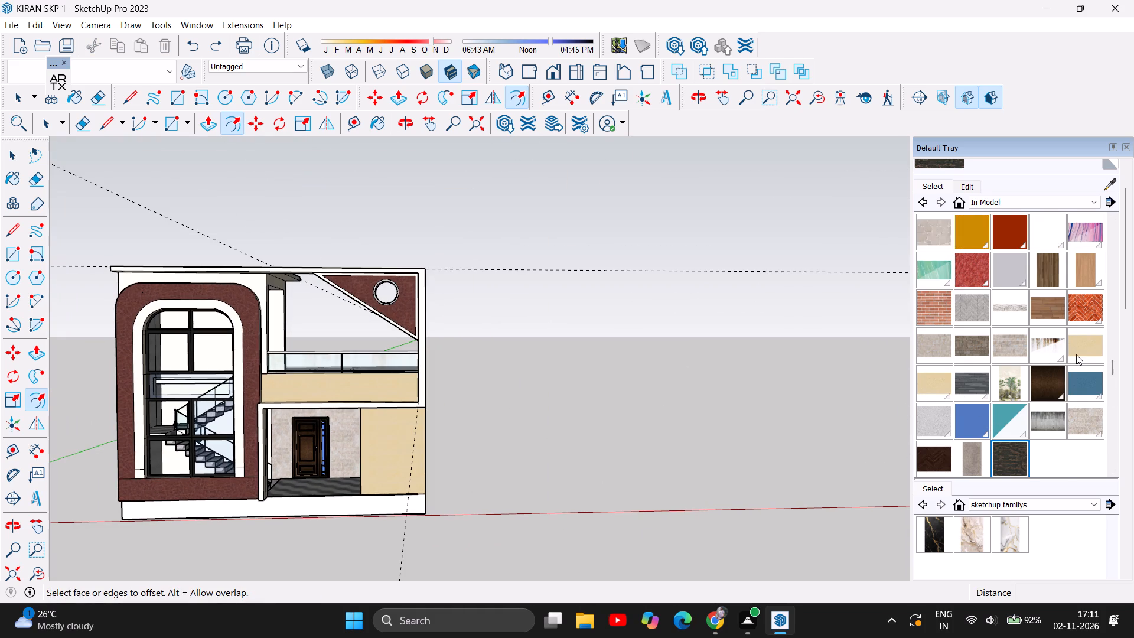
pyautogui.scroll(3, 1076, 354)
pyautogui.scroll(-1, 1067, 370)
pyautogui.scroll(1, 1067, 370)
pyautogui.scroll(1, 988, 363)
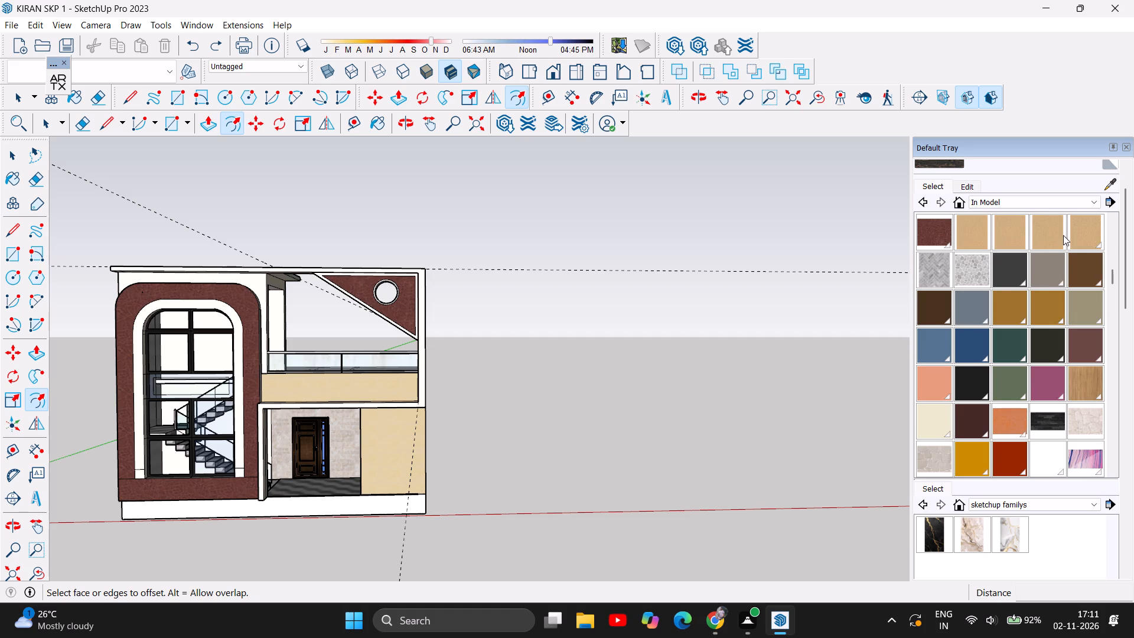
pyautogui.click(1057, 226)
pyautogui.click(1047, 272)
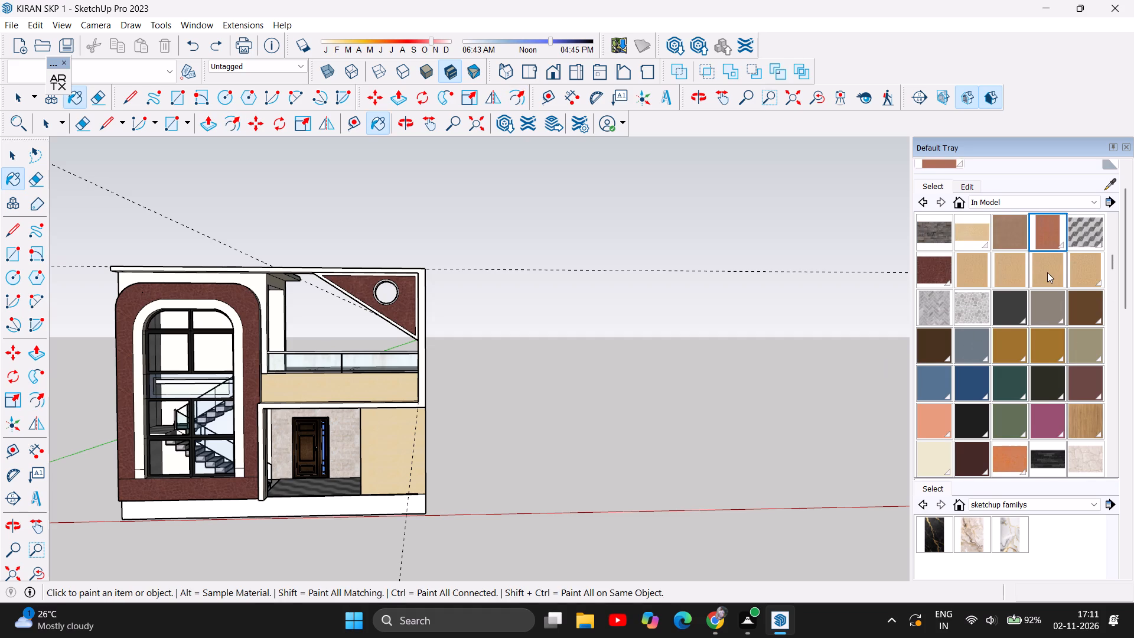
pyautogui.click(397, 442)
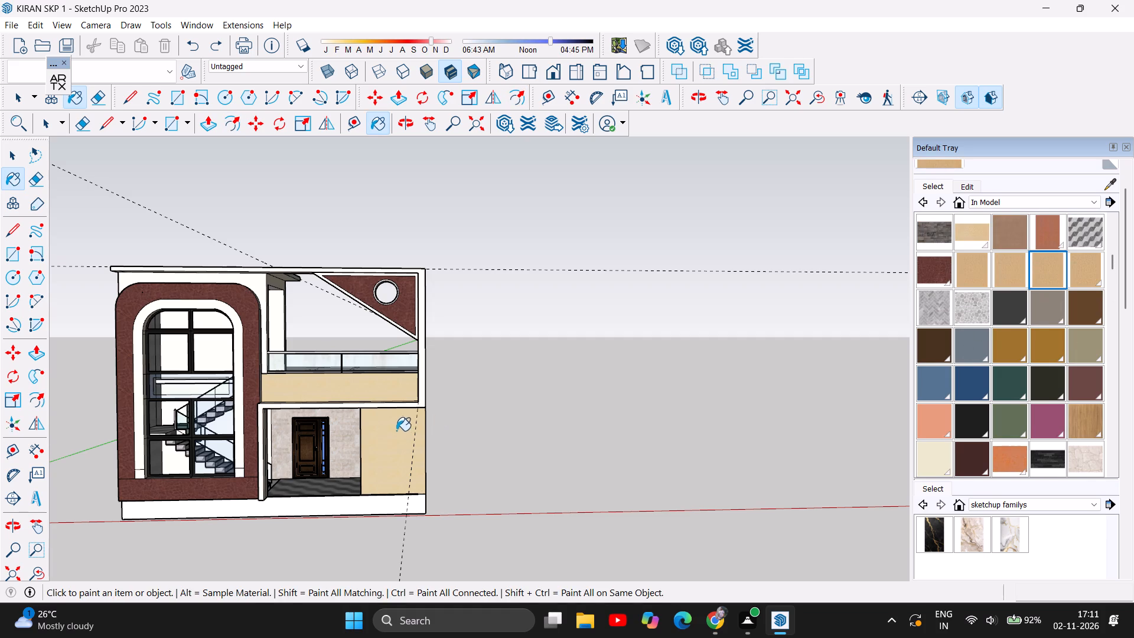
pyautogui.click(377, 394)
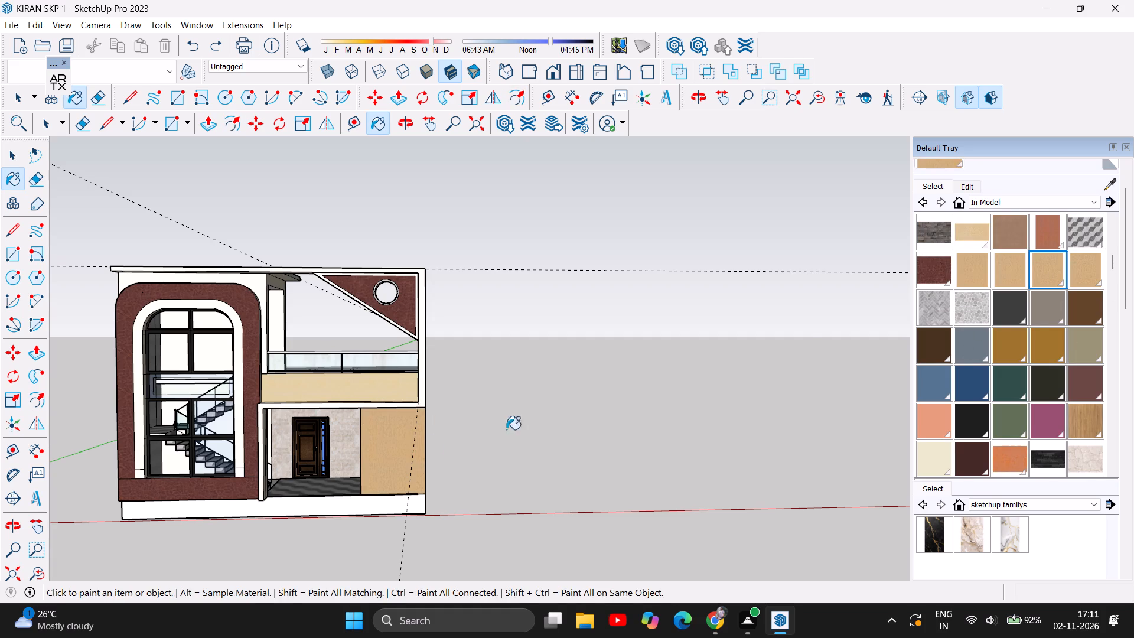
pyautogui.click(348, 388)
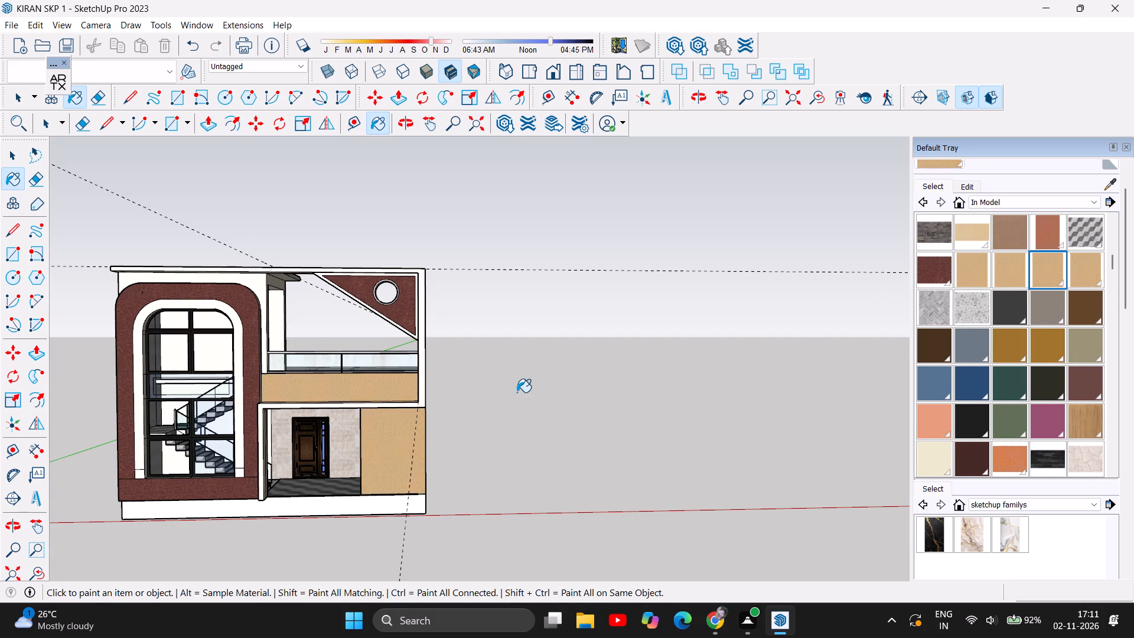
# Draw a diagonal across the entrance panel's upper door-side corner, from the door-side edge to the top edge, about 3' 5 1/2" long.
pyautogui.scroll(-3, 517, 392)
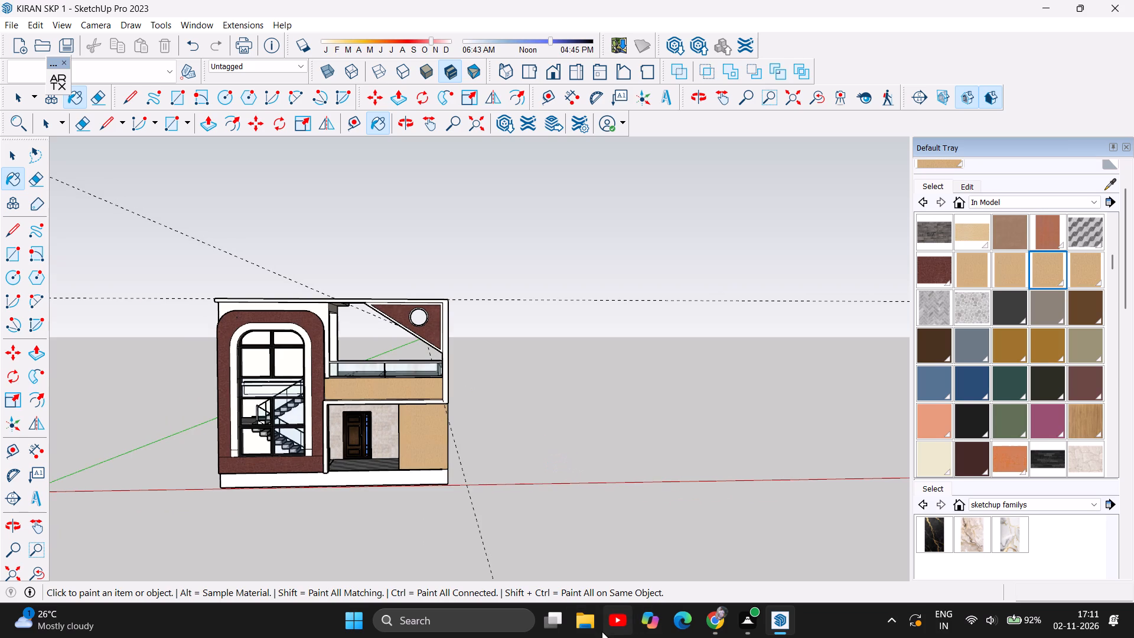
pyautogui.scroll(1, 438, 545)
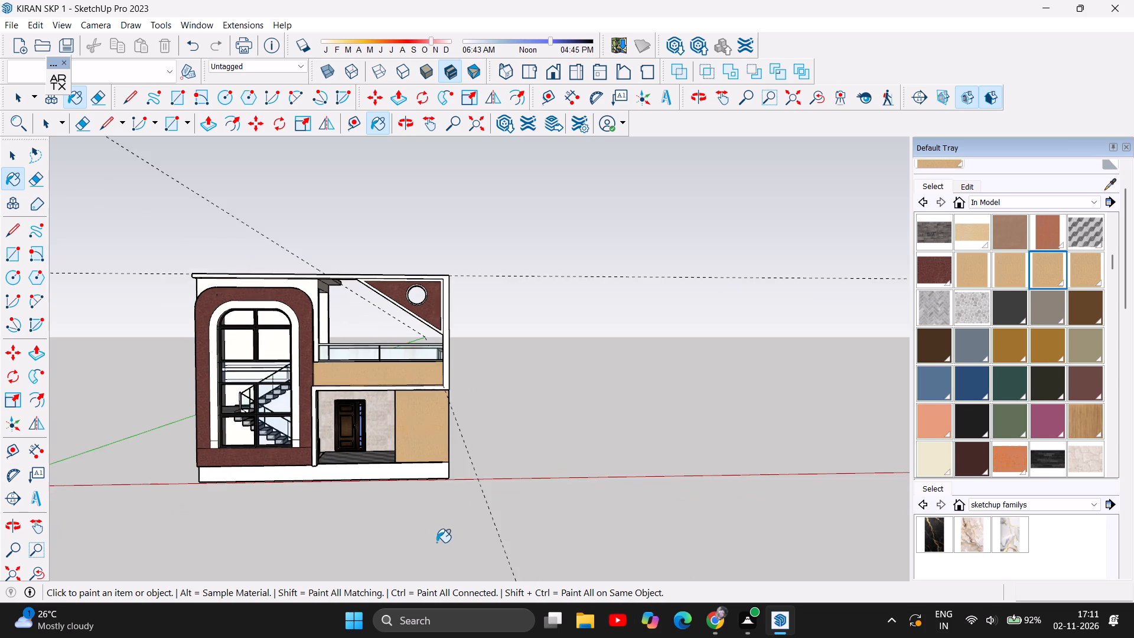
pyautogui.scroll(1, 436, 542)
pyautogui.click(129, 87)
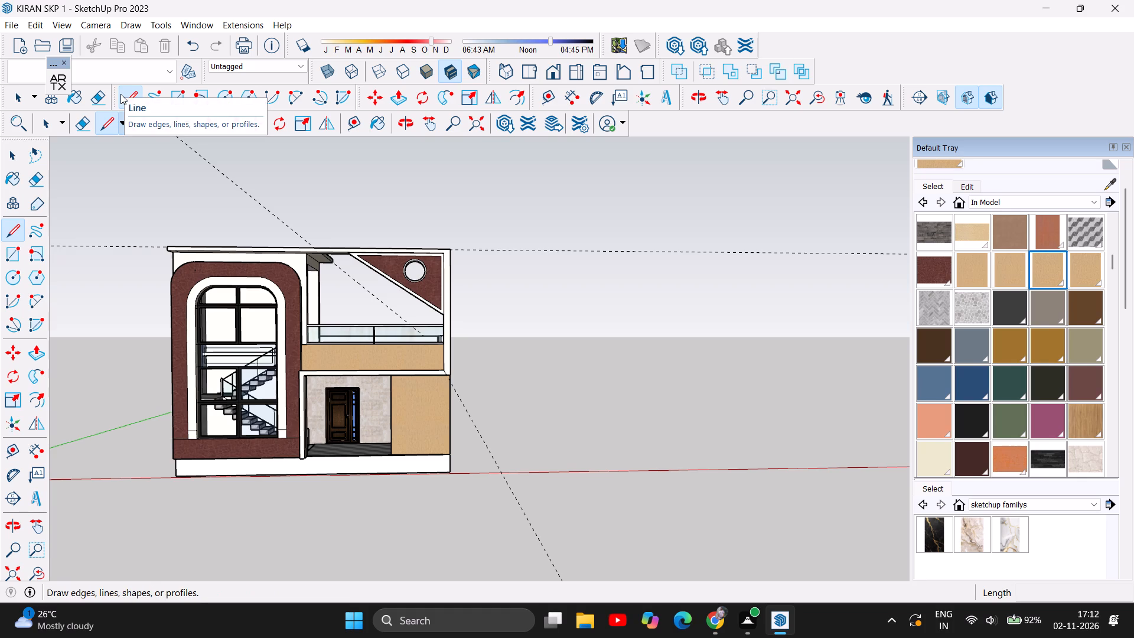
pyautogui.scroll(3, 452, 464)
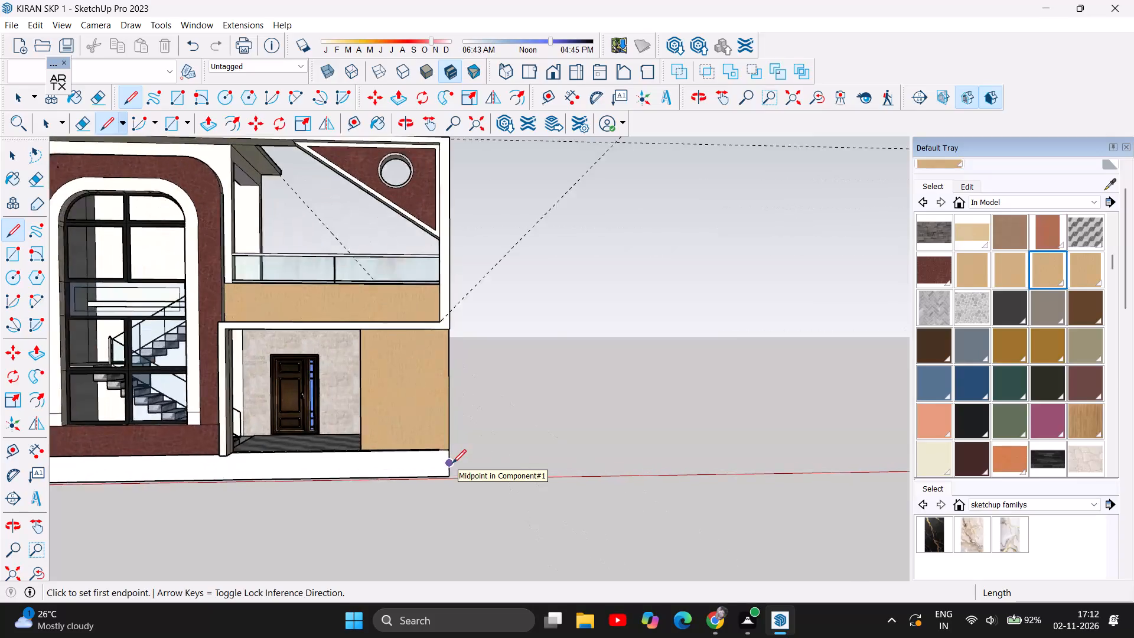
pyautogui.scroll(2, 452, 463)
pyautogui.scroll(5, 429, 367)
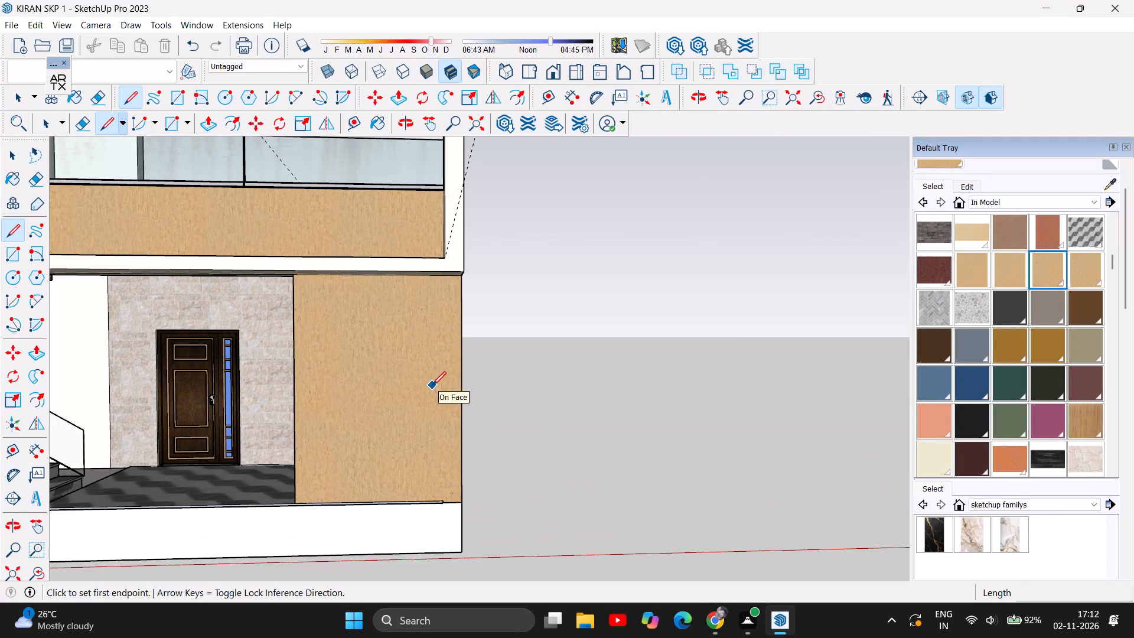
pyautogui.click(296, 337)
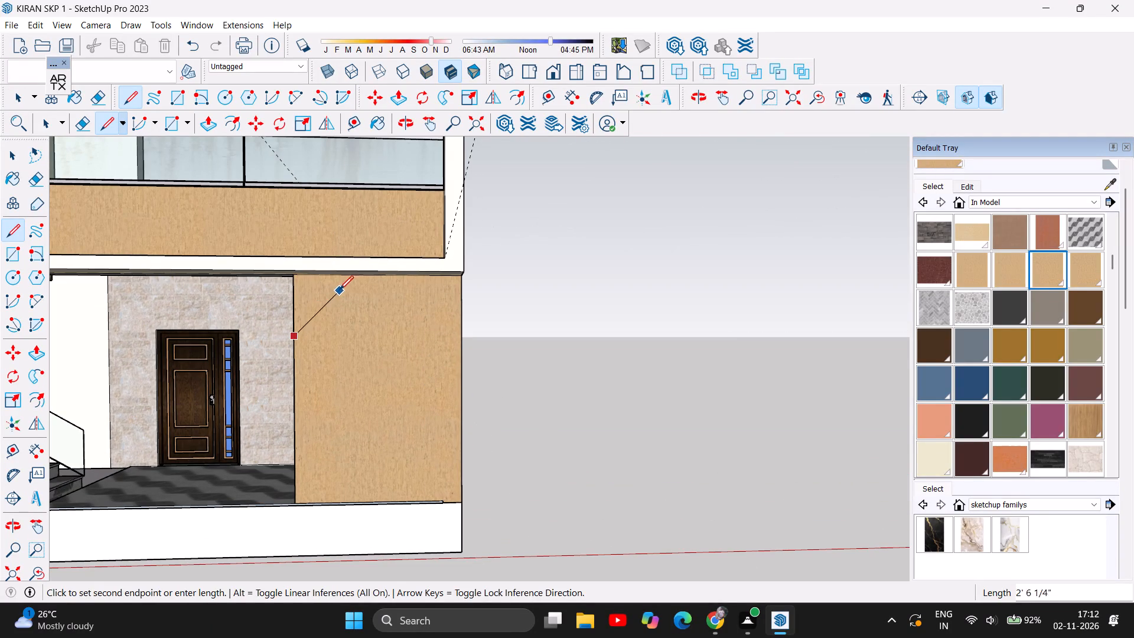
pyautogui.click(357, 277)
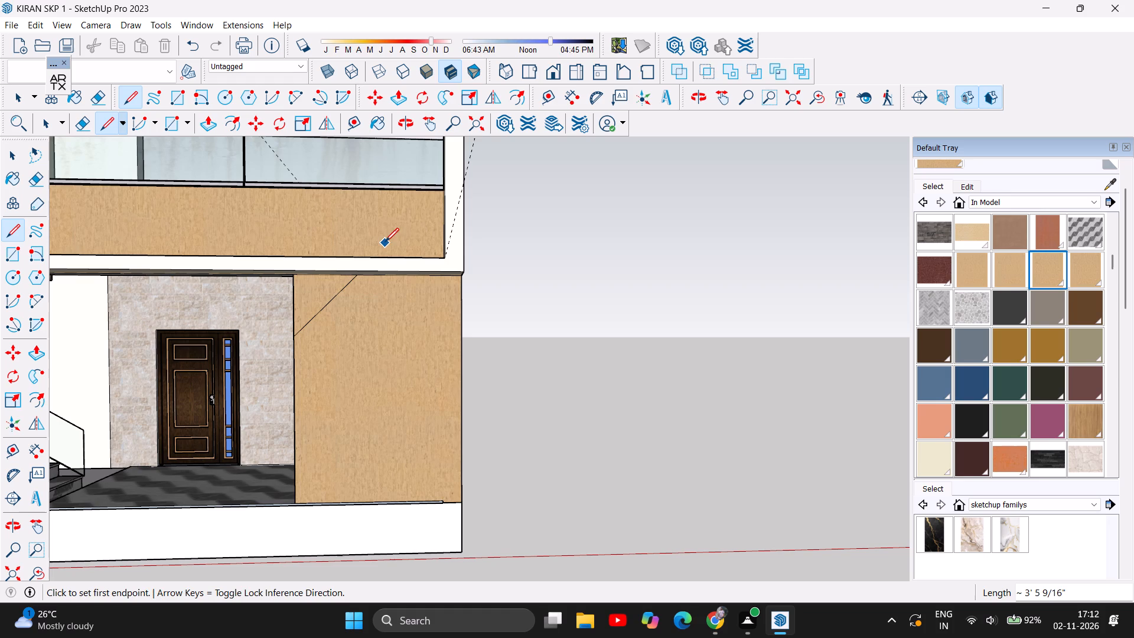
# Continue the diagonal on the balcony band, from its bottom edge up to its top edge near the outer end.
pyautogui.click(370, 256)
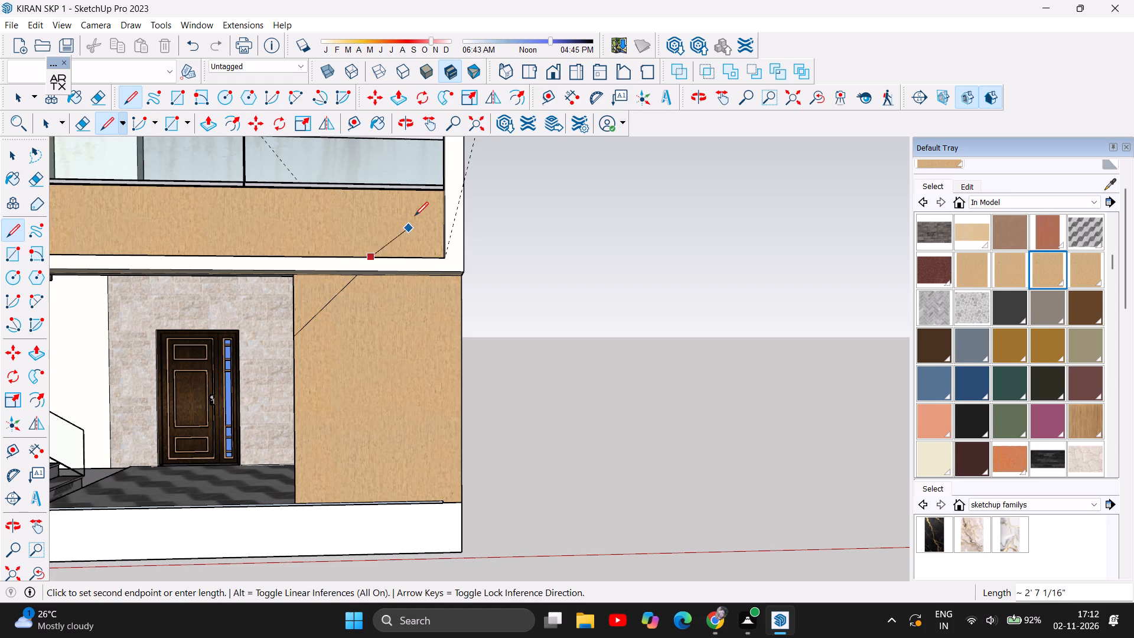
pyautogui.click(433, 192)
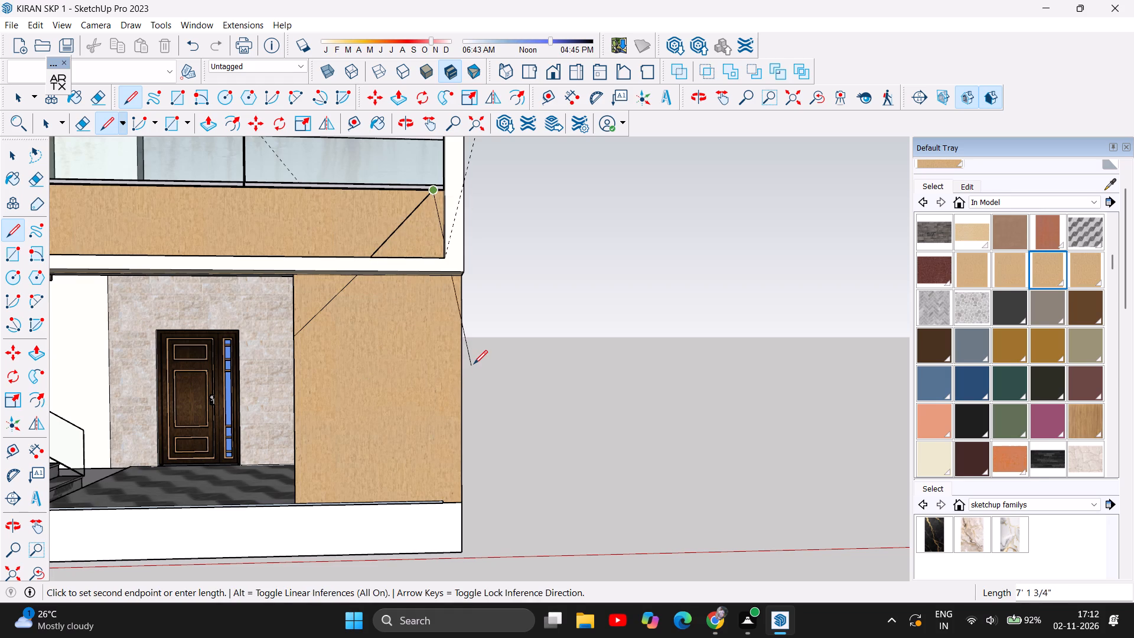
pyautogui.press('Escape')
# Delete the diagonal line on the balcony band near its outer end.
pyautogui.scroll(-2, 484, 523)
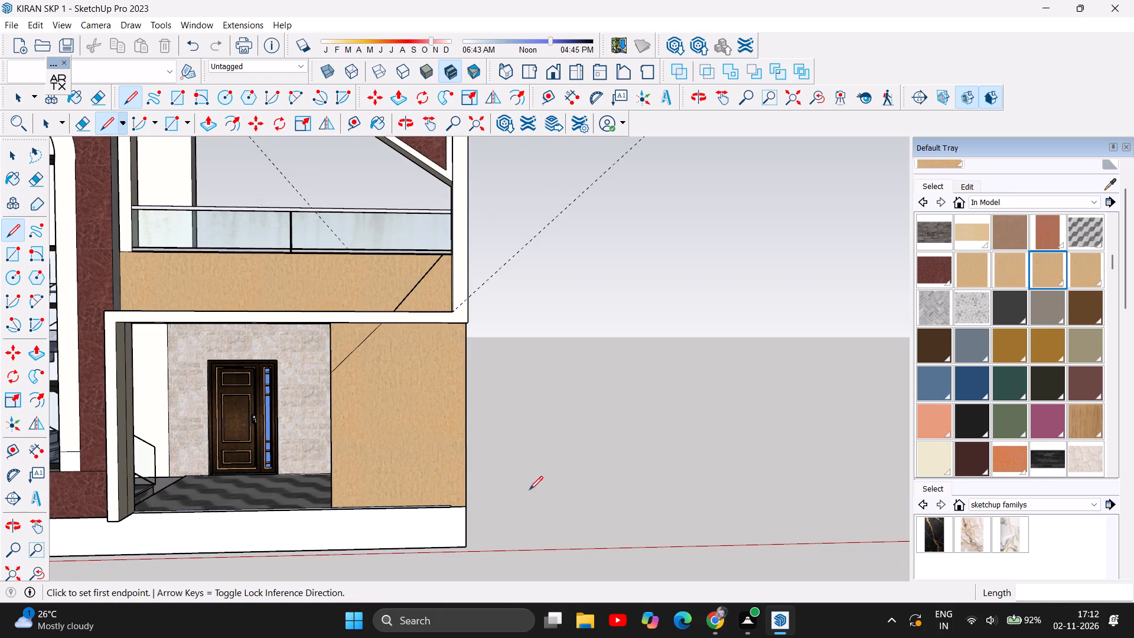
pyautogui.click(413, 126)
pyautogui.moveTo(467, 255); pyautogui.dragTo(449, 340)
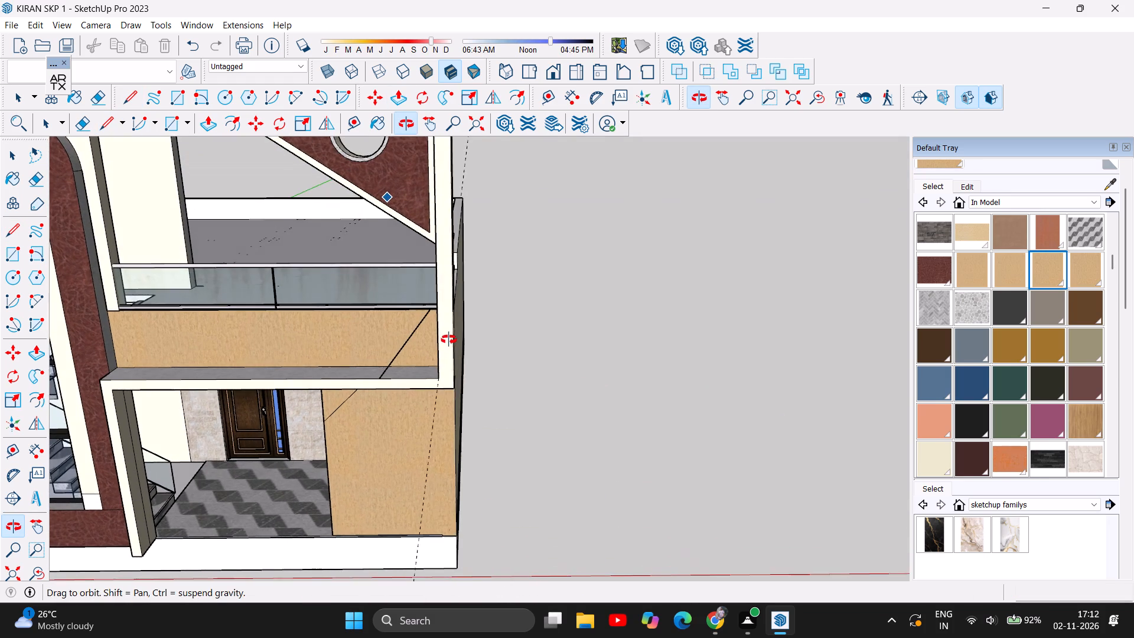
pyautogui.moveTo(449, 340); pyautogui.dragTo(452, 336)
pyautogui.scroll(3, 398, 388)
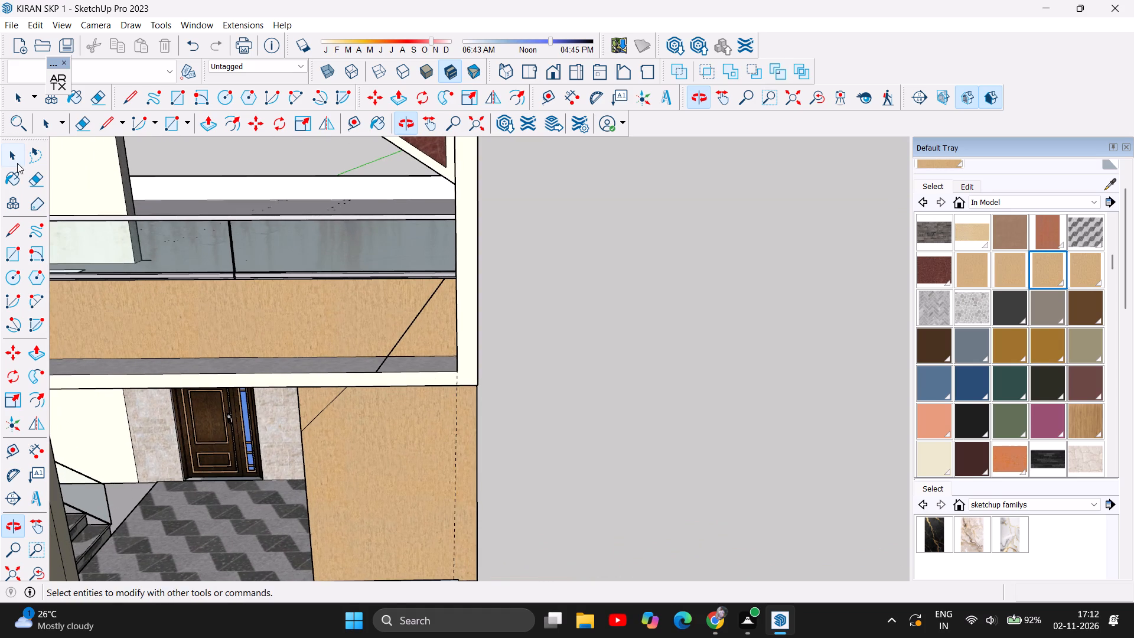
pyautogui.click(17, 162)
pyautogui.click(421, 310)
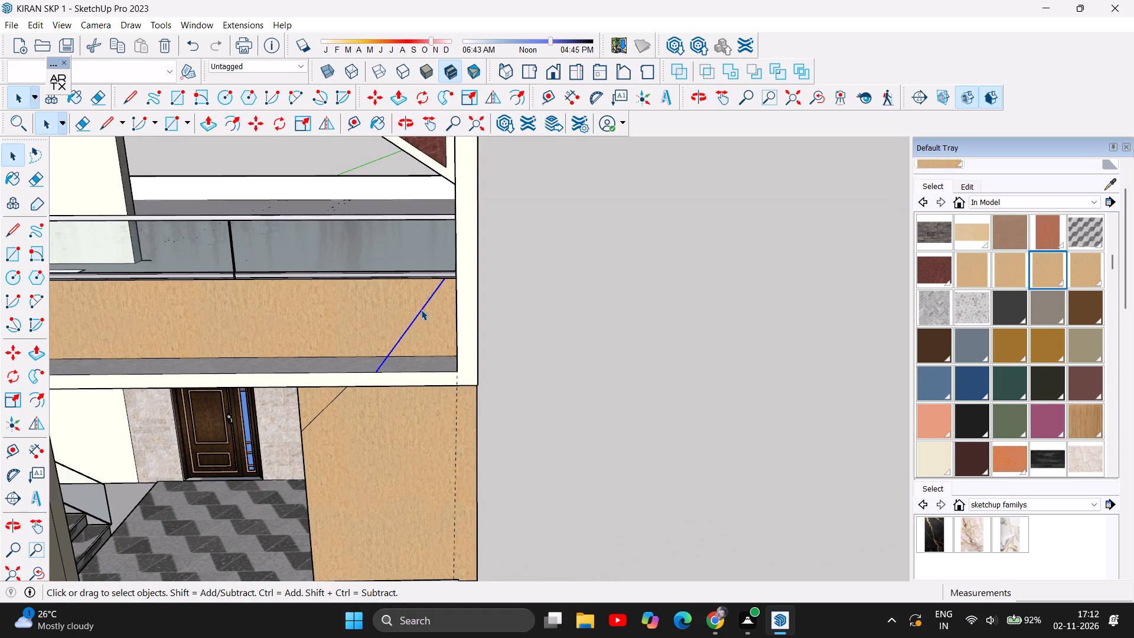
pyautogui.press('Delete')
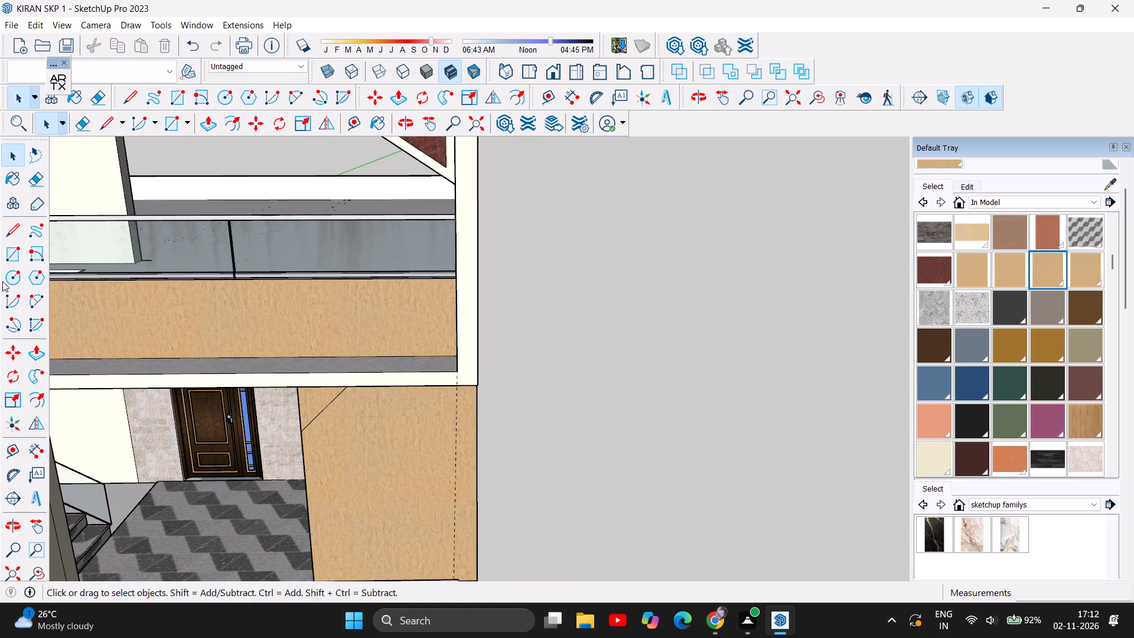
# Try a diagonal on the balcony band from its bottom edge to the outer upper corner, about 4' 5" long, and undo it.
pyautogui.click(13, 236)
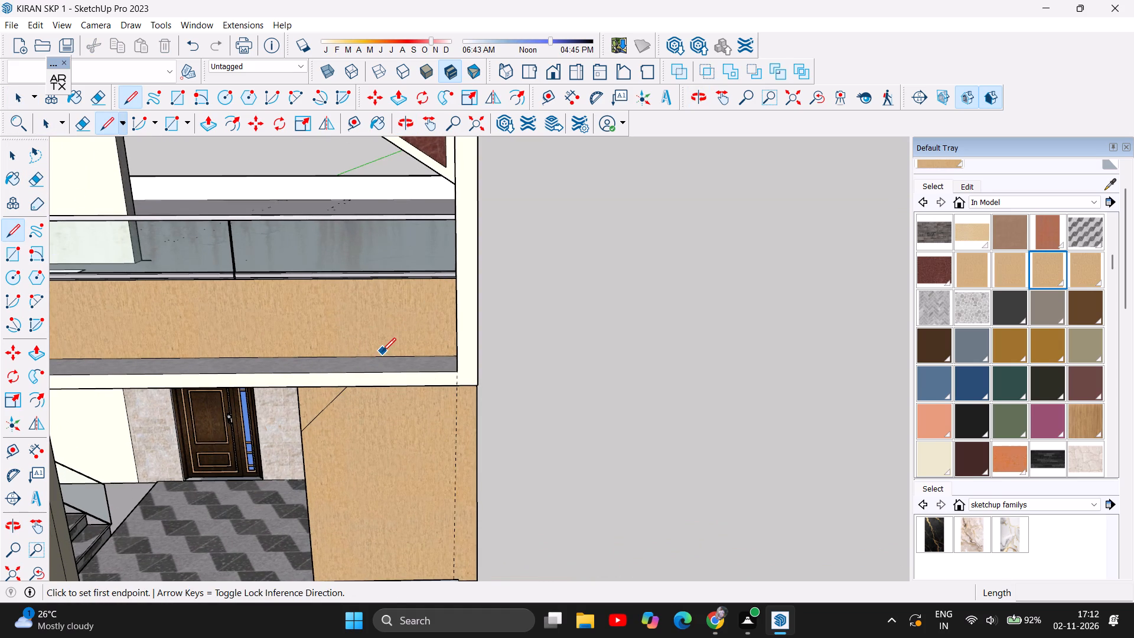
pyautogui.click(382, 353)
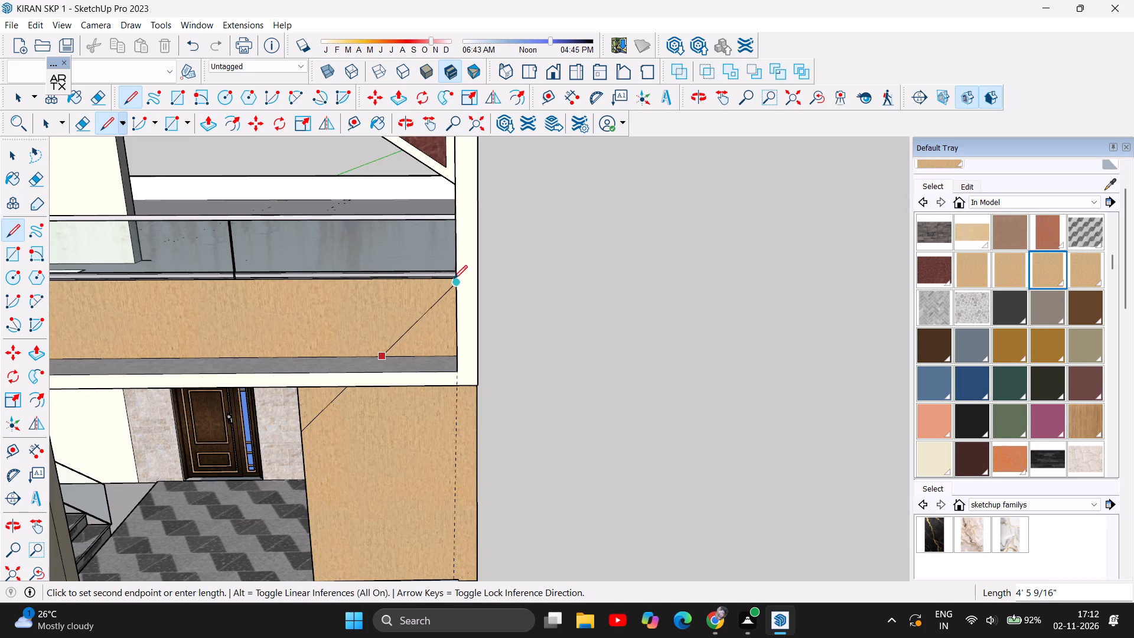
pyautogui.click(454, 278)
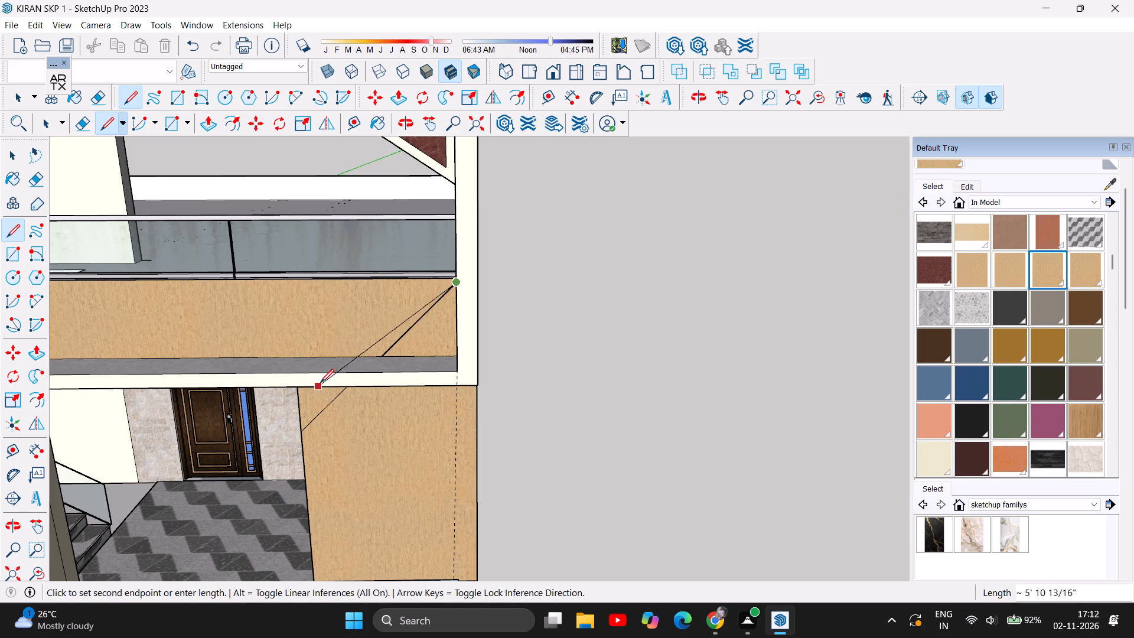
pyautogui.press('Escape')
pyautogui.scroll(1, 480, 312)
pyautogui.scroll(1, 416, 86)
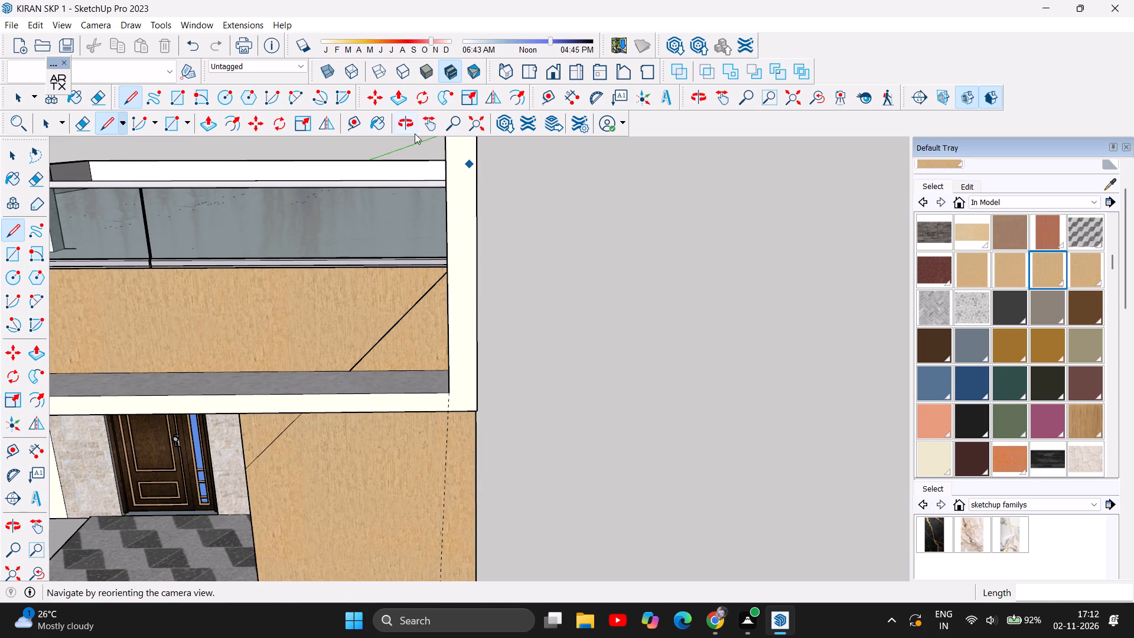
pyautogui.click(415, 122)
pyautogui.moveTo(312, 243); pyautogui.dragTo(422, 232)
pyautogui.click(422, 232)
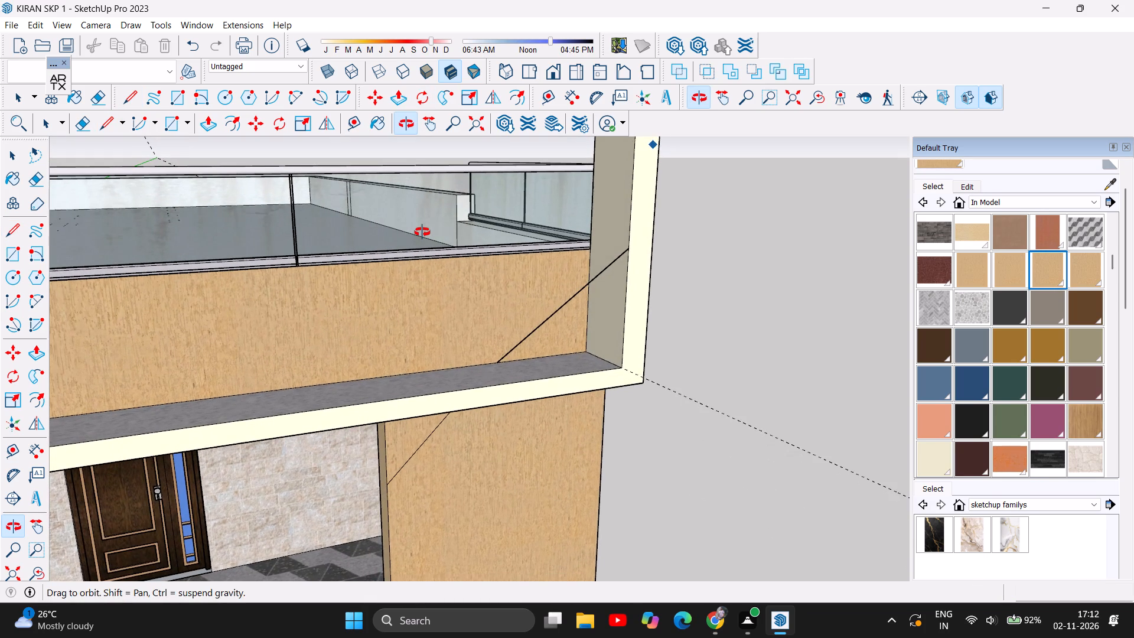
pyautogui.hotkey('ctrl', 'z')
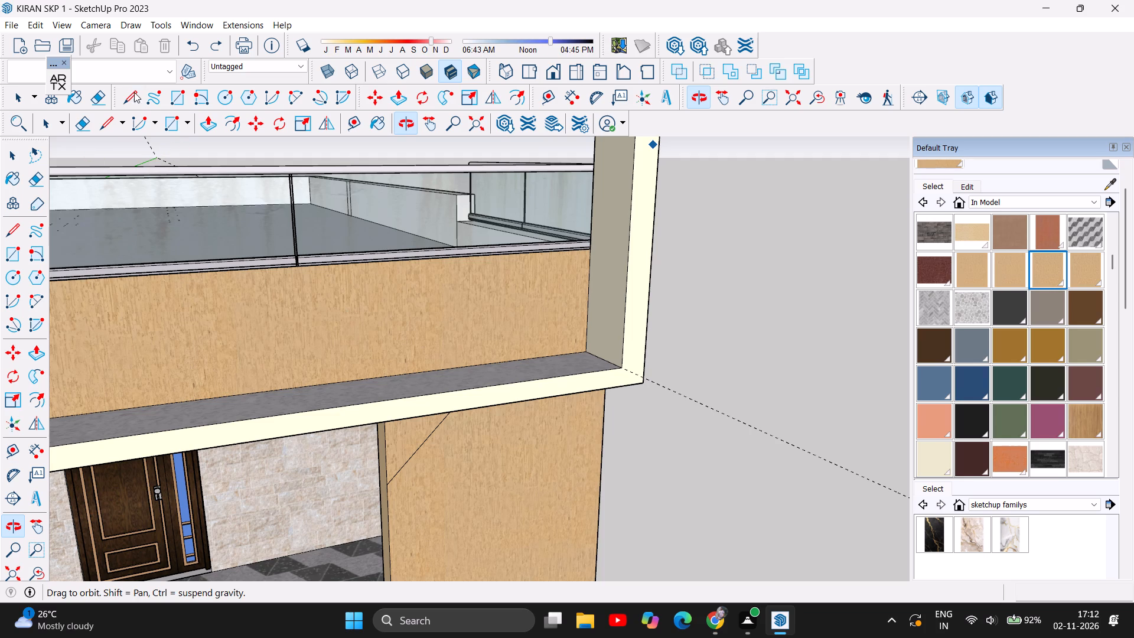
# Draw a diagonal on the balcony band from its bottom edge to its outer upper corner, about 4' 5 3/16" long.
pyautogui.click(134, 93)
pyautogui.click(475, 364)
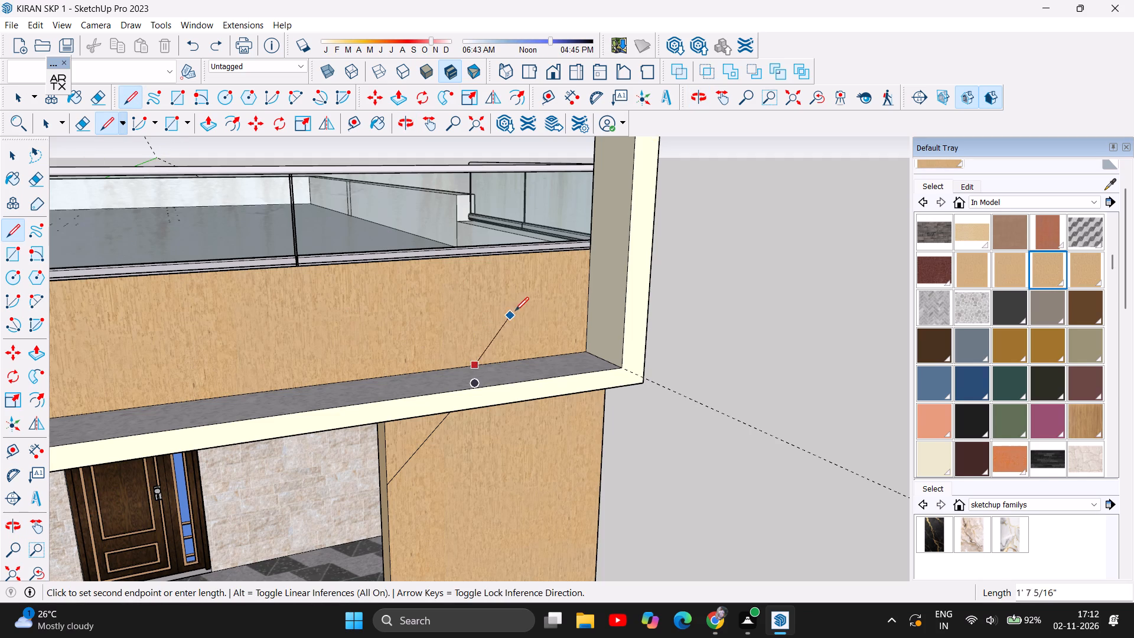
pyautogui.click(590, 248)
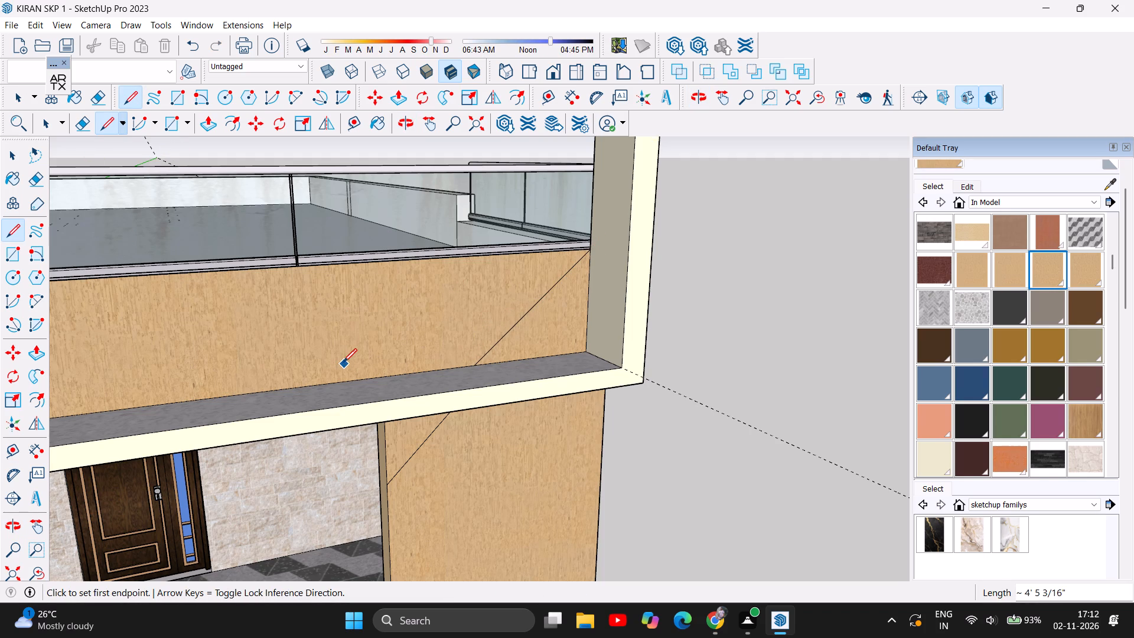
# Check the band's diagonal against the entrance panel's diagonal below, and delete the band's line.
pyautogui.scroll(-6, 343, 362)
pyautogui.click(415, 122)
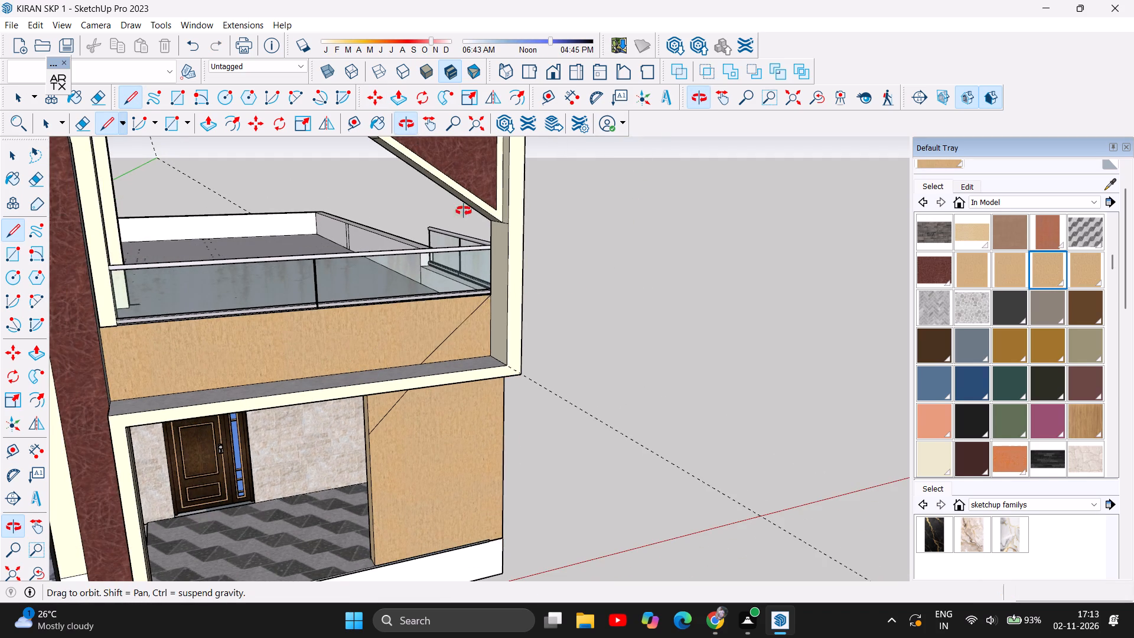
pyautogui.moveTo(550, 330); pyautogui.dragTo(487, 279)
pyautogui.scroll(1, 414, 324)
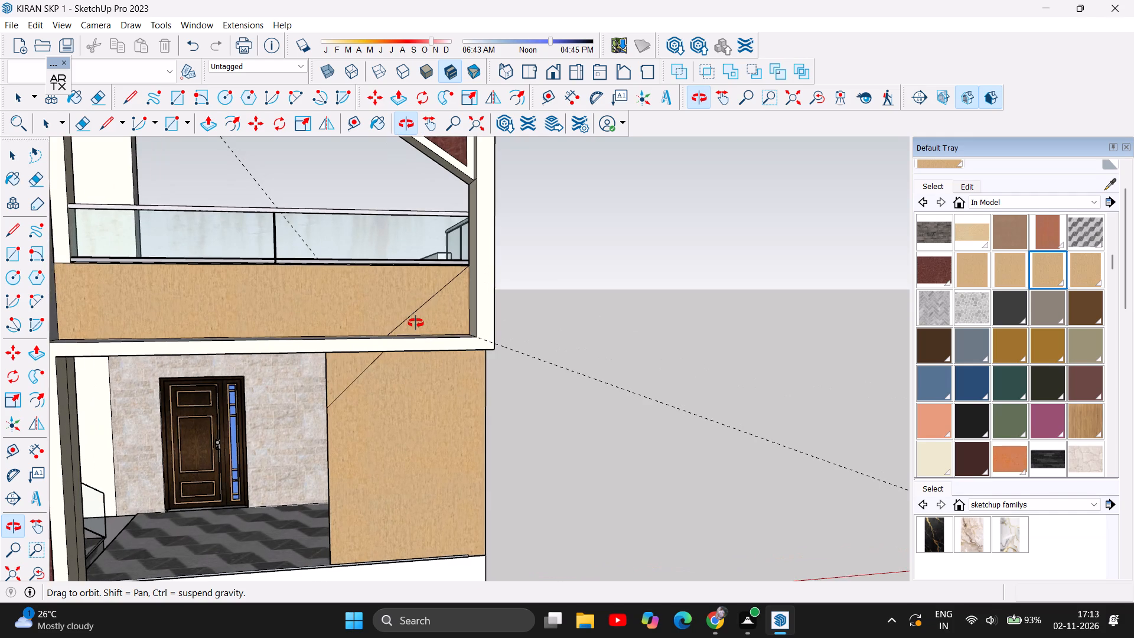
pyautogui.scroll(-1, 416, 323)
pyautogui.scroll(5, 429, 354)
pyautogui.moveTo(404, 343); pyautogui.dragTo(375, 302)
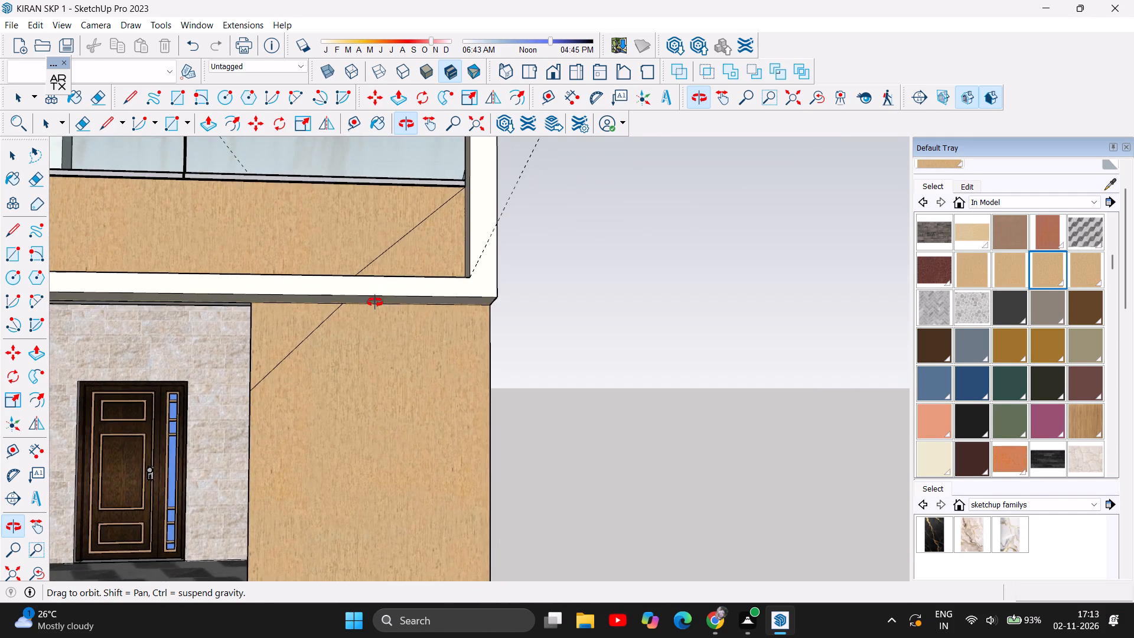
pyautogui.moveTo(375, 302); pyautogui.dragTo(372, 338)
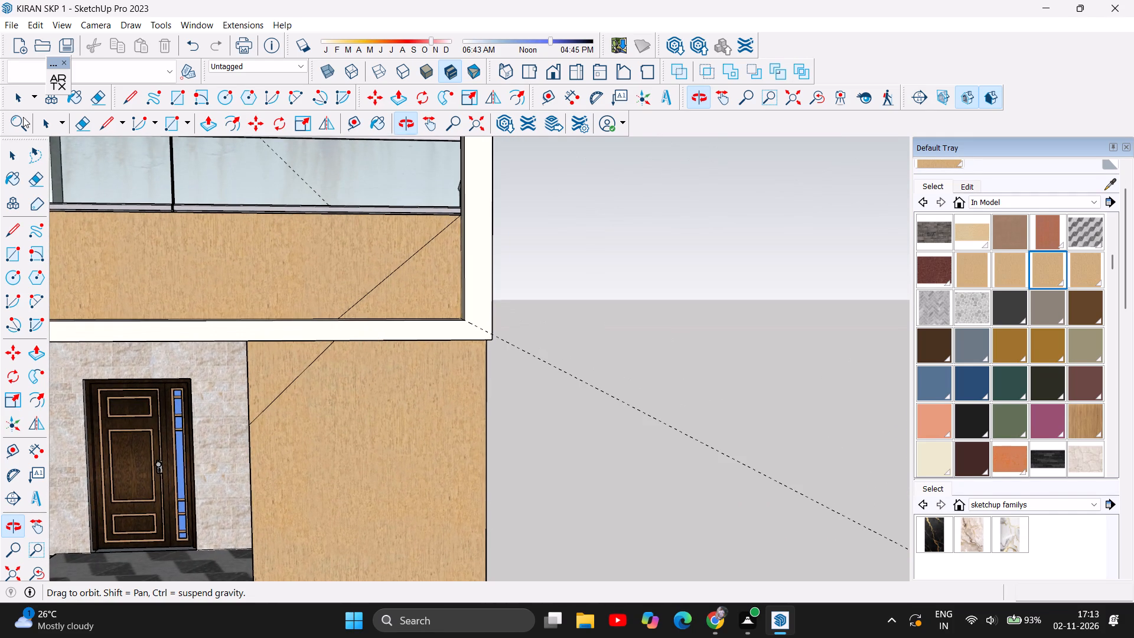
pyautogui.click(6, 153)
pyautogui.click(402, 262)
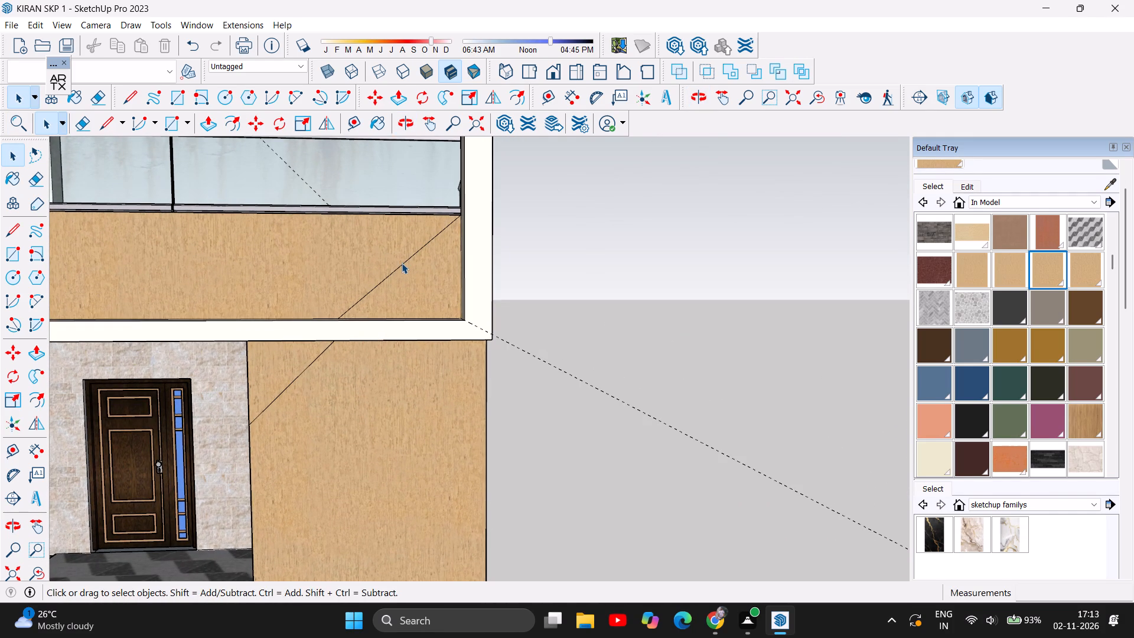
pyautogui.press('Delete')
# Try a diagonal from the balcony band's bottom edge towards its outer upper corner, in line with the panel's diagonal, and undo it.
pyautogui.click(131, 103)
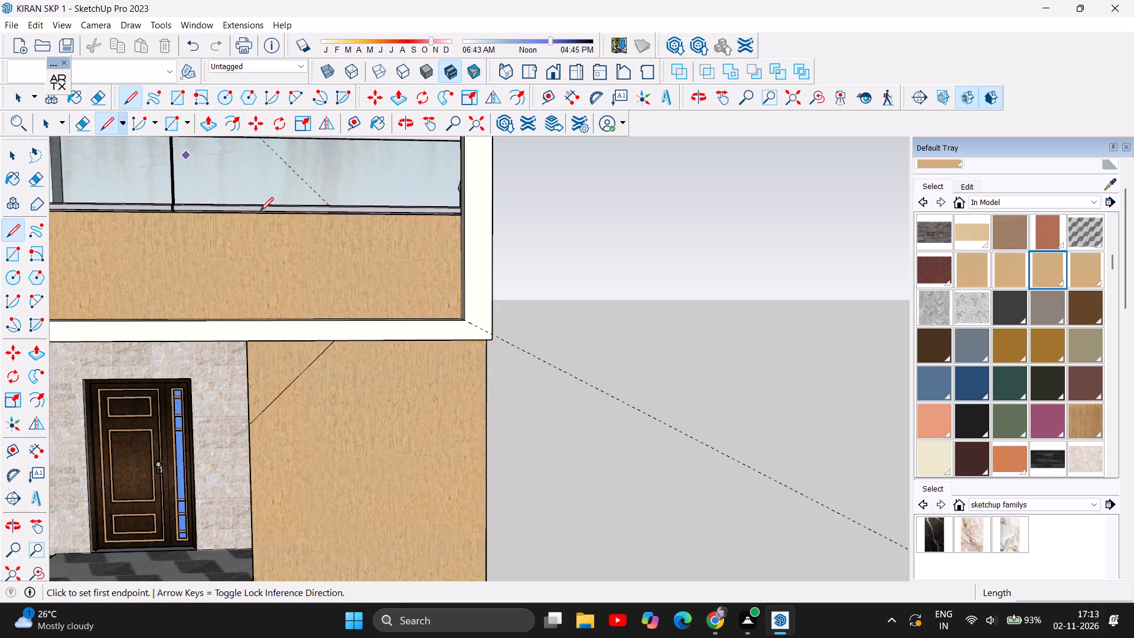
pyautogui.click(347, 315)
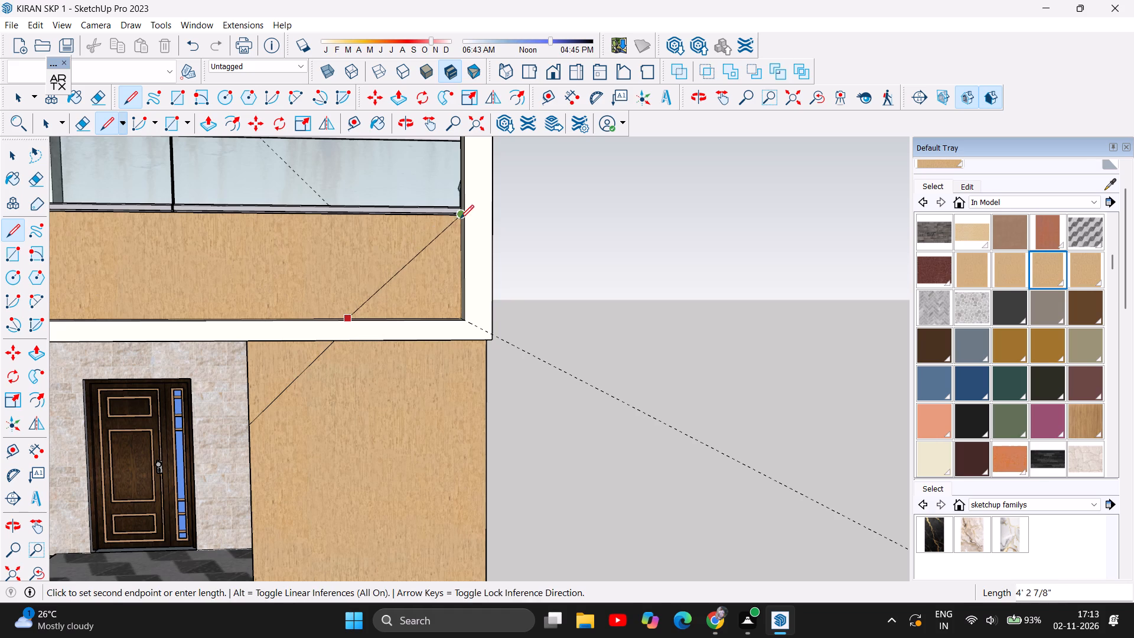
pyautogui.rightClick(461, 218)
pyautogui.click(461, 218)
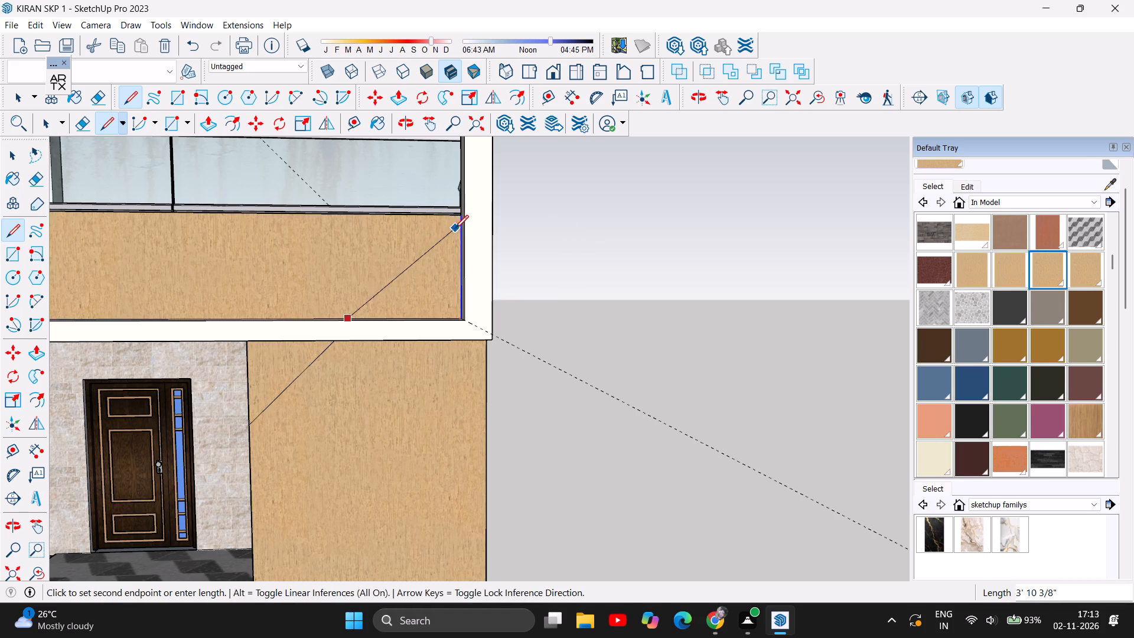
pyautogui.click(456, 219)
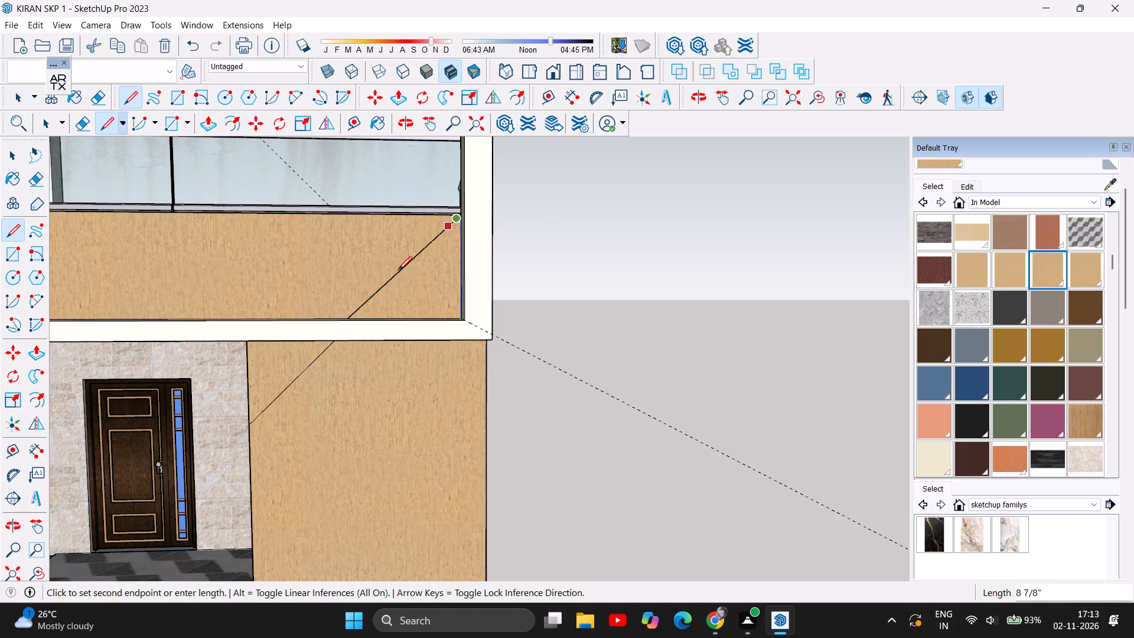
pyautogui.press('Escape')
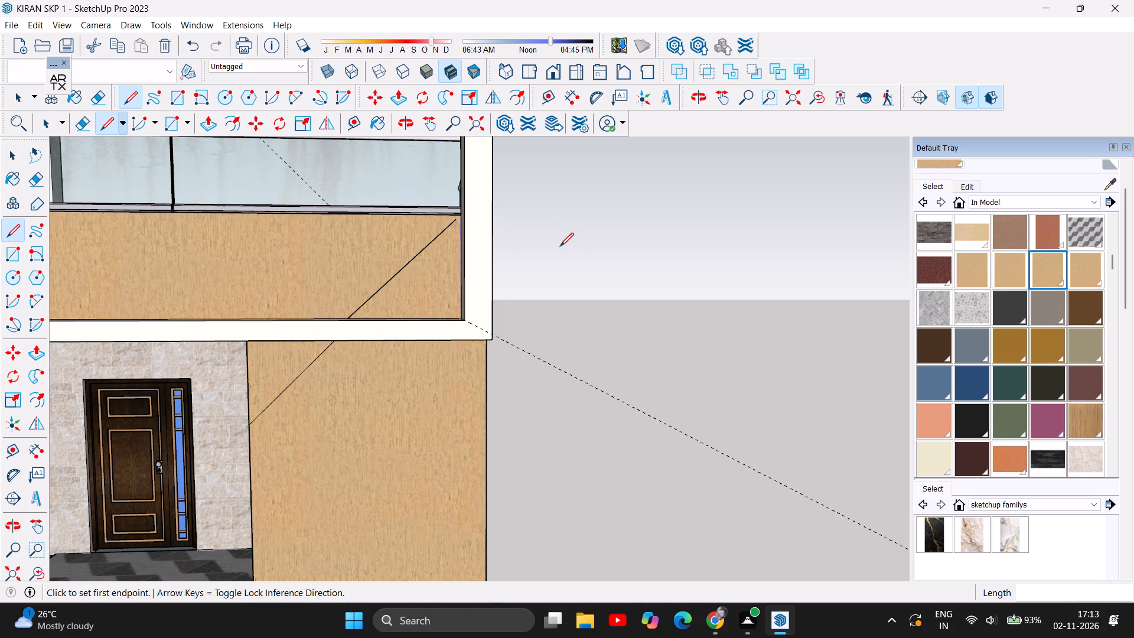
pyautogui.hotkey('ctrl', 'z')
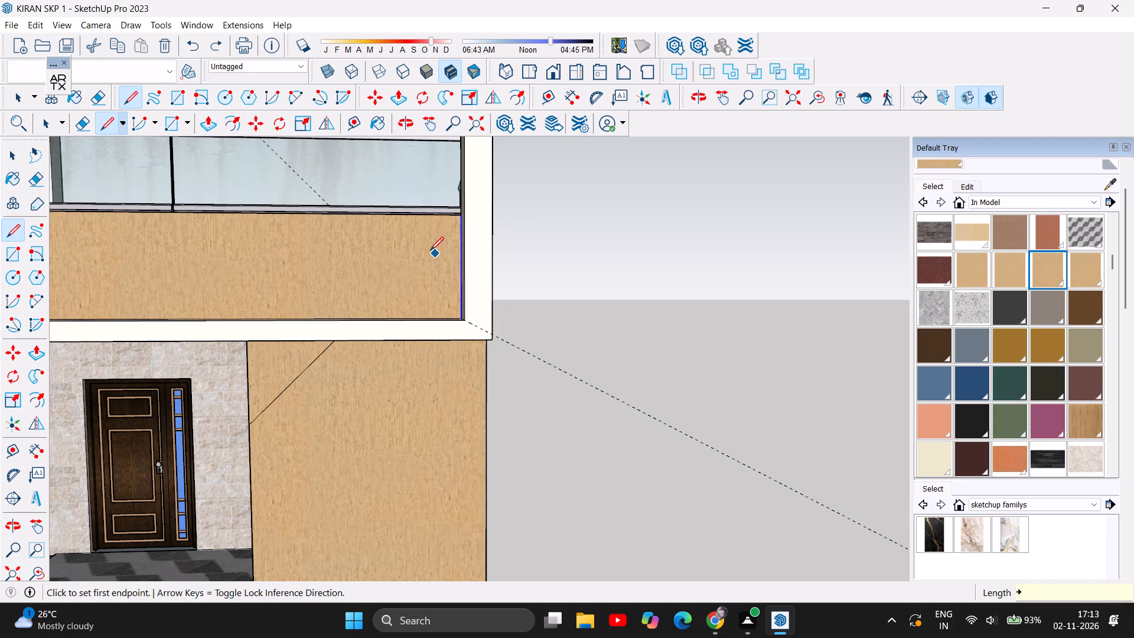
# Draw a diagonal across the balcony band from its bottom edge to its outer upper corner, about 4' 3 5/16" long.
pyautogui.scroll(5, 420, 259)
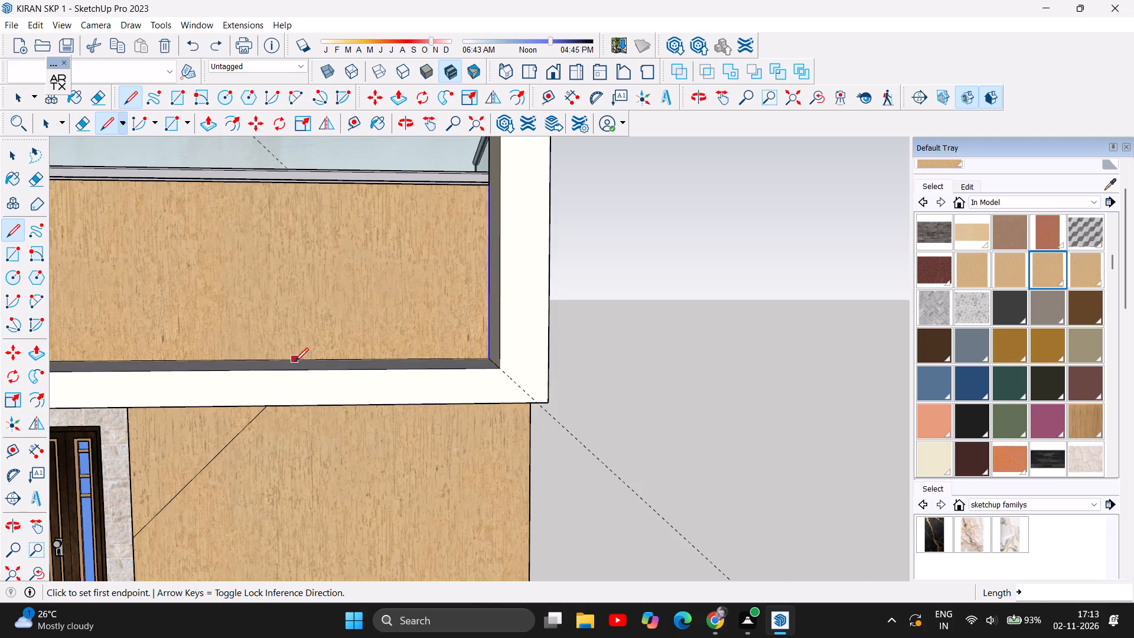
pyautogui.click(295, 362)
pyautogui.click(491, 188)
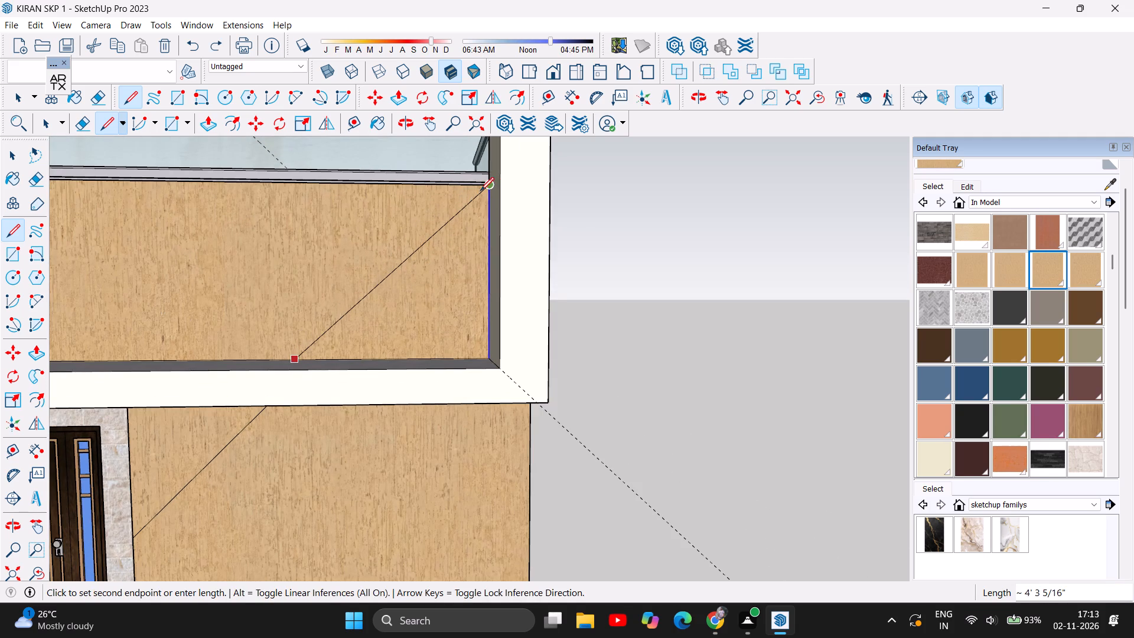
# Draw a rising diagonal across the entrance panel from low on its door-side edge to high on its outer edge, about 8' 5 7/16" long.
pyautogui.scroll(-4, 714, 230)
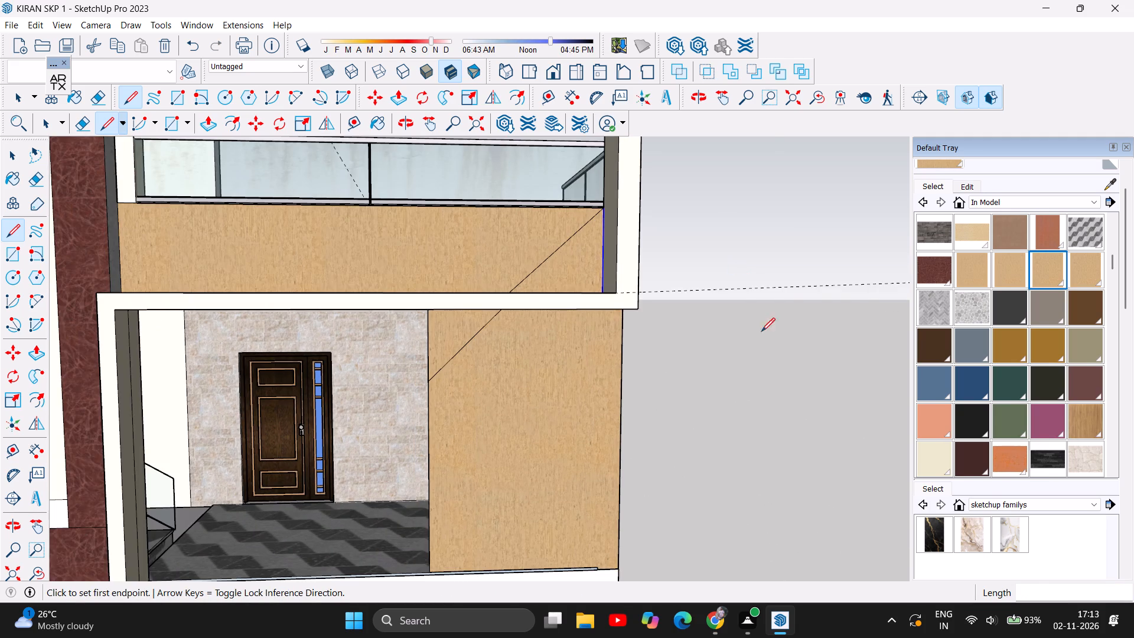
pyautogui.scroll(-3, 681, 326)
pyautogui.scroll(4, 774, 485)
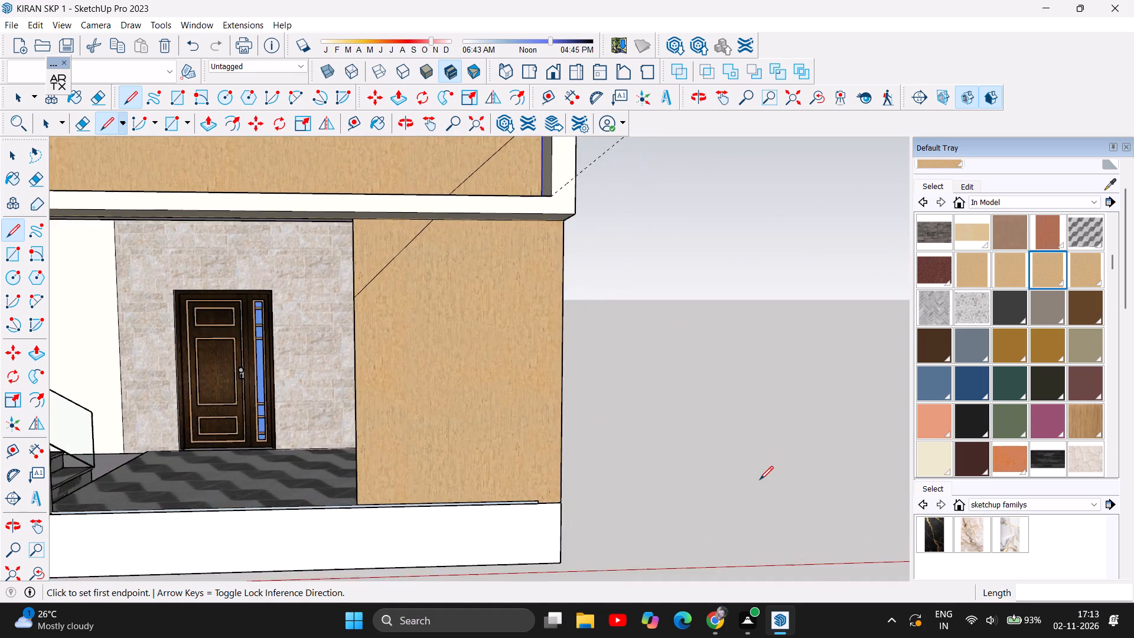
pyautogui.scroll(1, 760, 480)
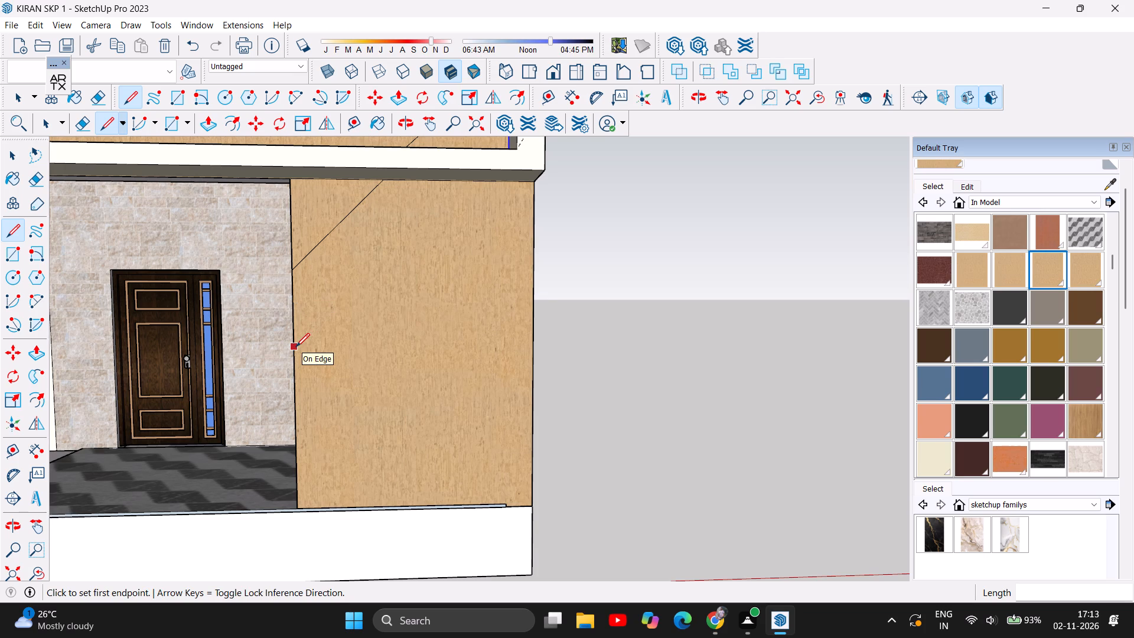
pyautogui.click(298, 453)
pyautogui.click(537, 259)
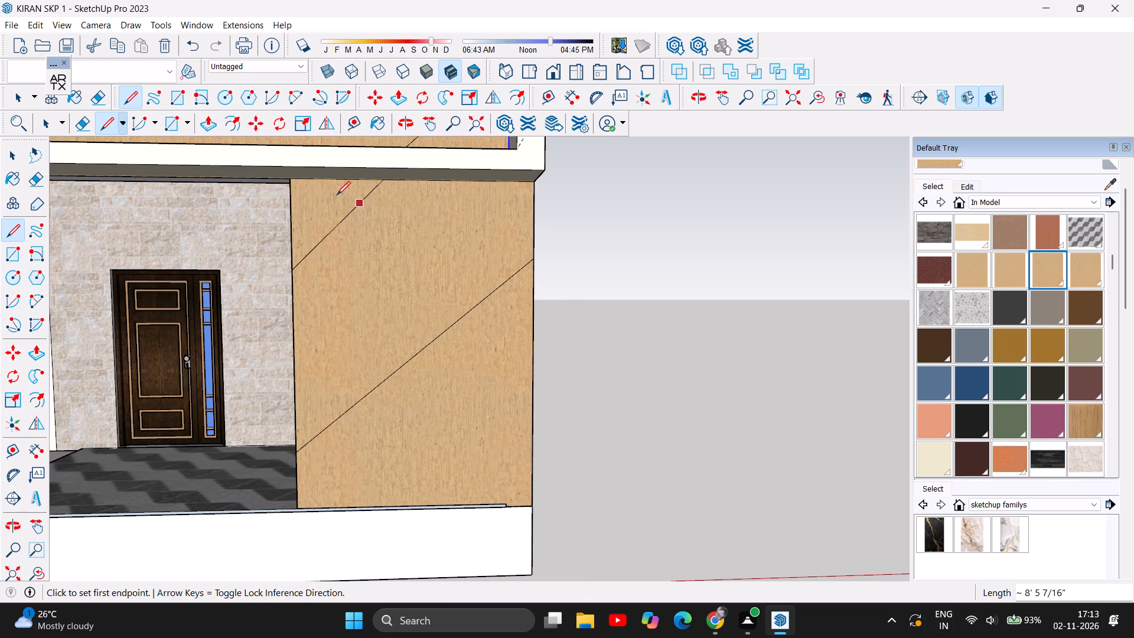
# Draw two falling diagonals from the panel's door-side edge: upper to mid outer edge, about 7' 6 5/16"; mid-height to bottom edge, about 6' 3 13/16".
pyautogui.click(289, 211)
pyautogui.click(535, 347)
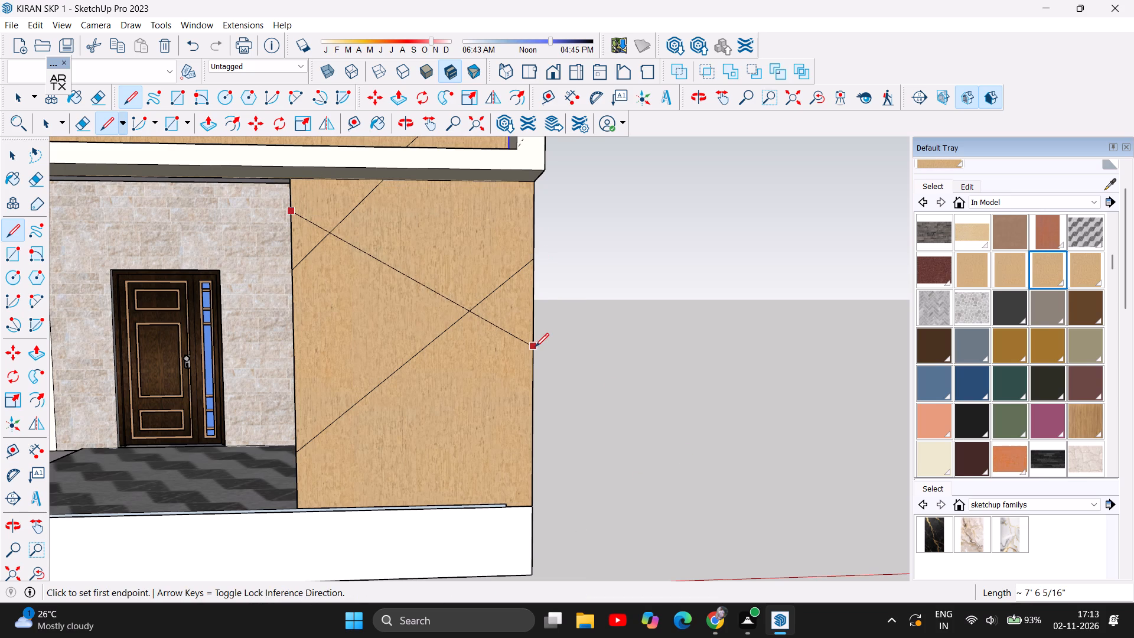
pyautogui.click(295, 370)
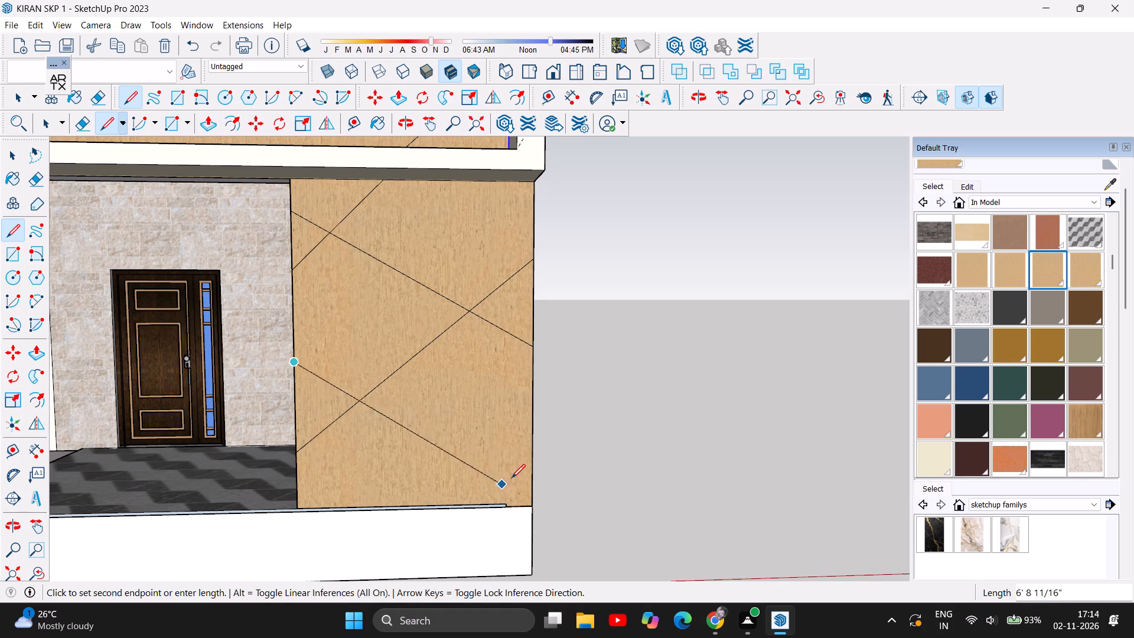
pyautogui.click(471, 505)
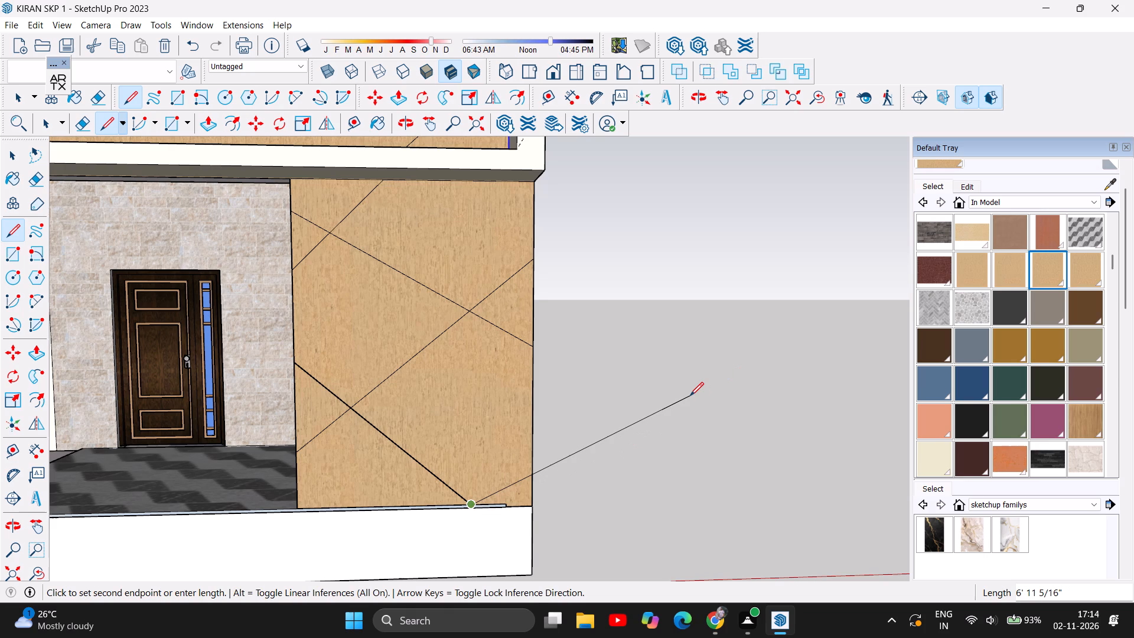
pyautogui.press('Escape')
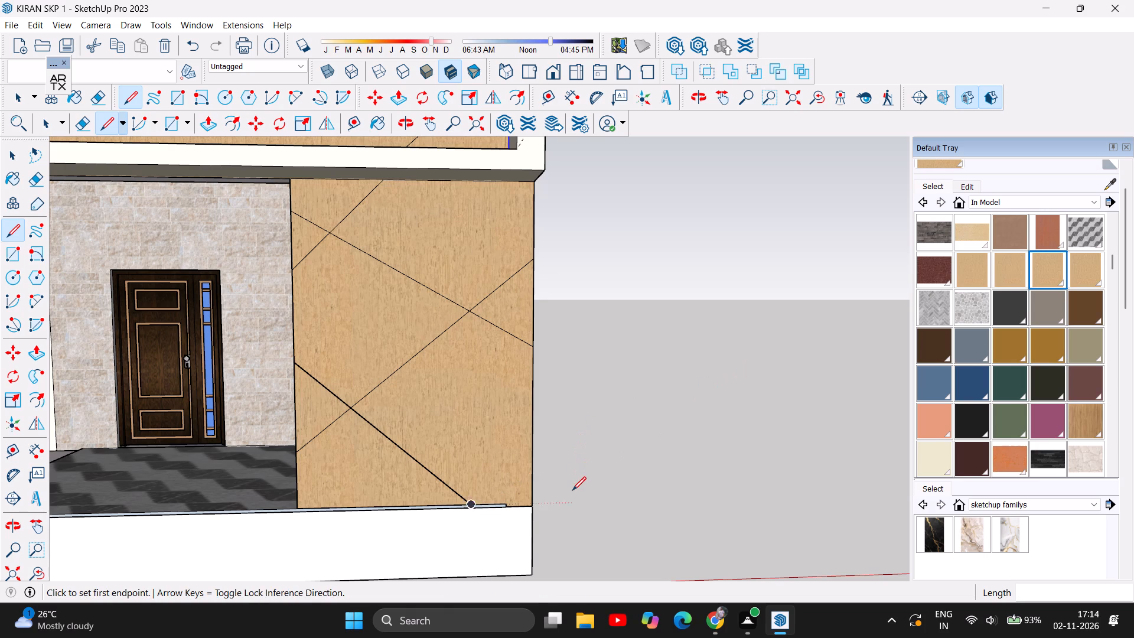
# Draw a falling diagonal across the balcony band from its top edge to low on its outer edge, about 10' 2 3/8" long.
pyautogui.scroll(-3, 572, 491)
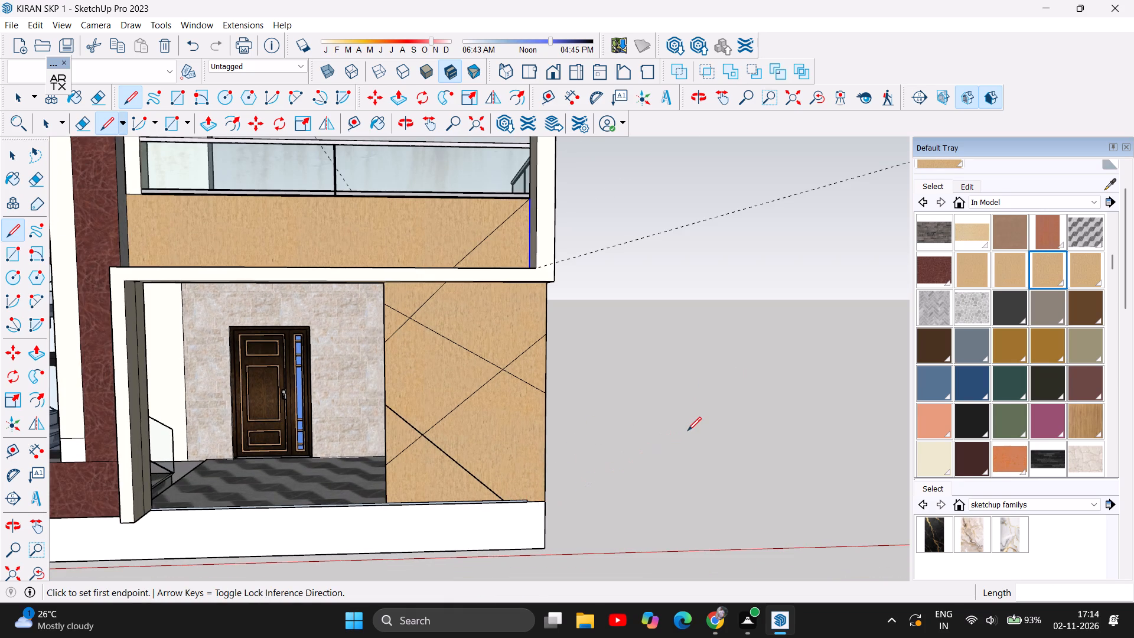
pyautogui.scroll(-2, 722, 393)
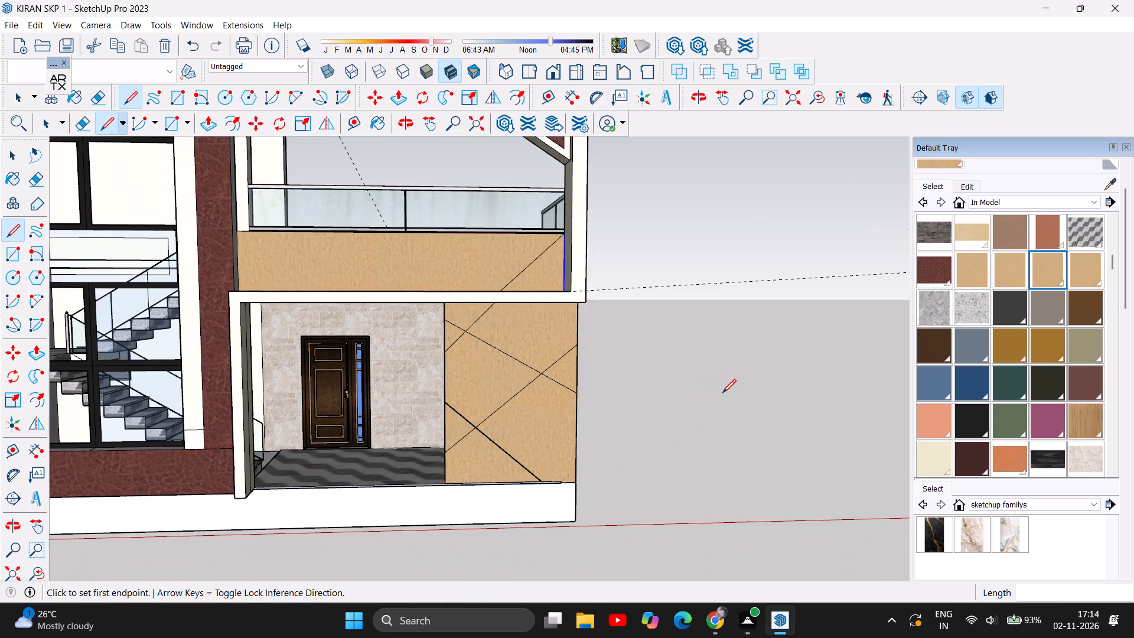
pyautogui.click(360, 235)
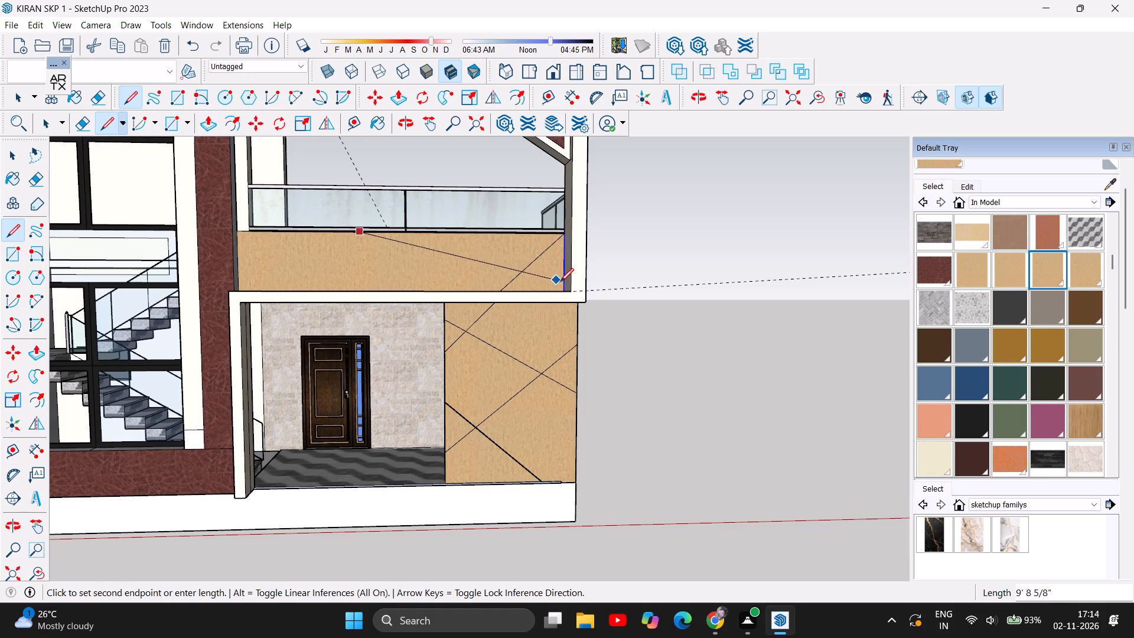
pyautogui.click(561, 282)
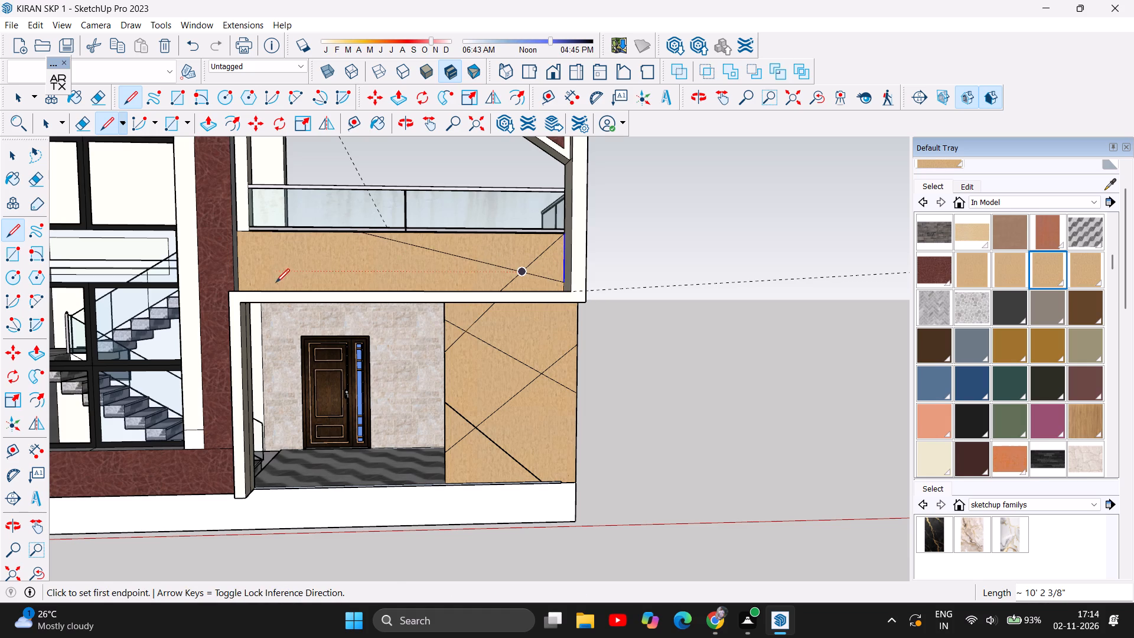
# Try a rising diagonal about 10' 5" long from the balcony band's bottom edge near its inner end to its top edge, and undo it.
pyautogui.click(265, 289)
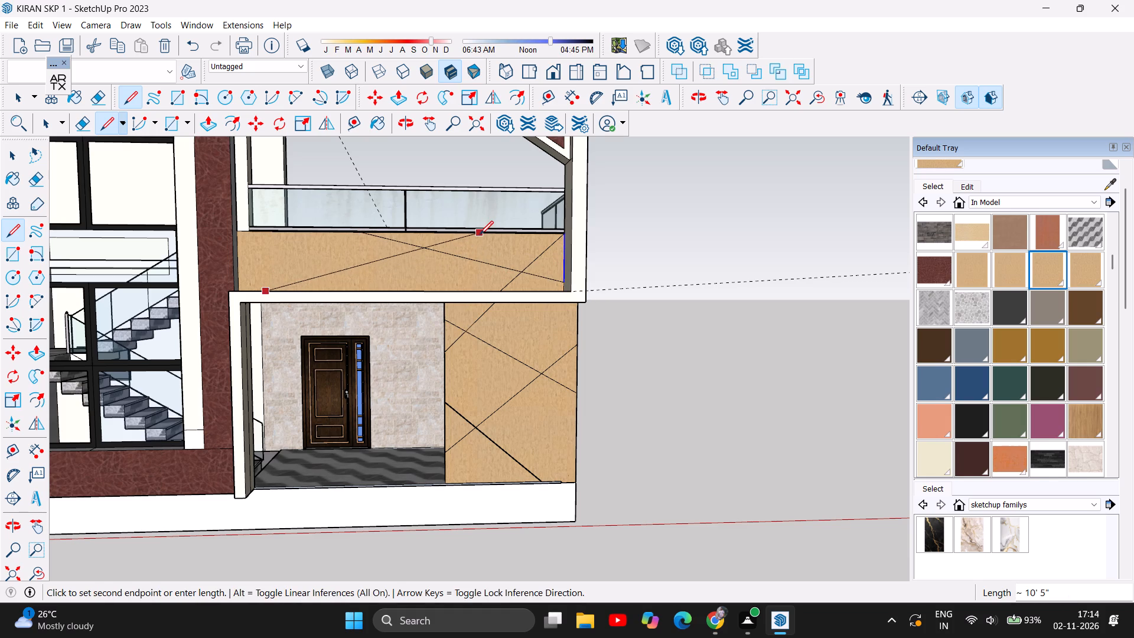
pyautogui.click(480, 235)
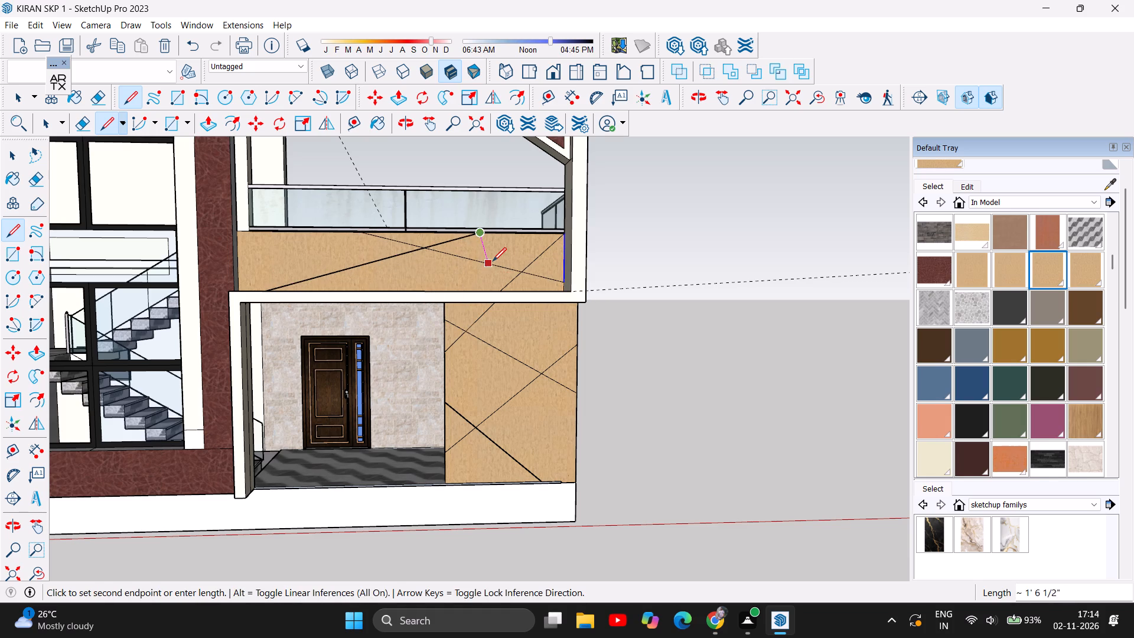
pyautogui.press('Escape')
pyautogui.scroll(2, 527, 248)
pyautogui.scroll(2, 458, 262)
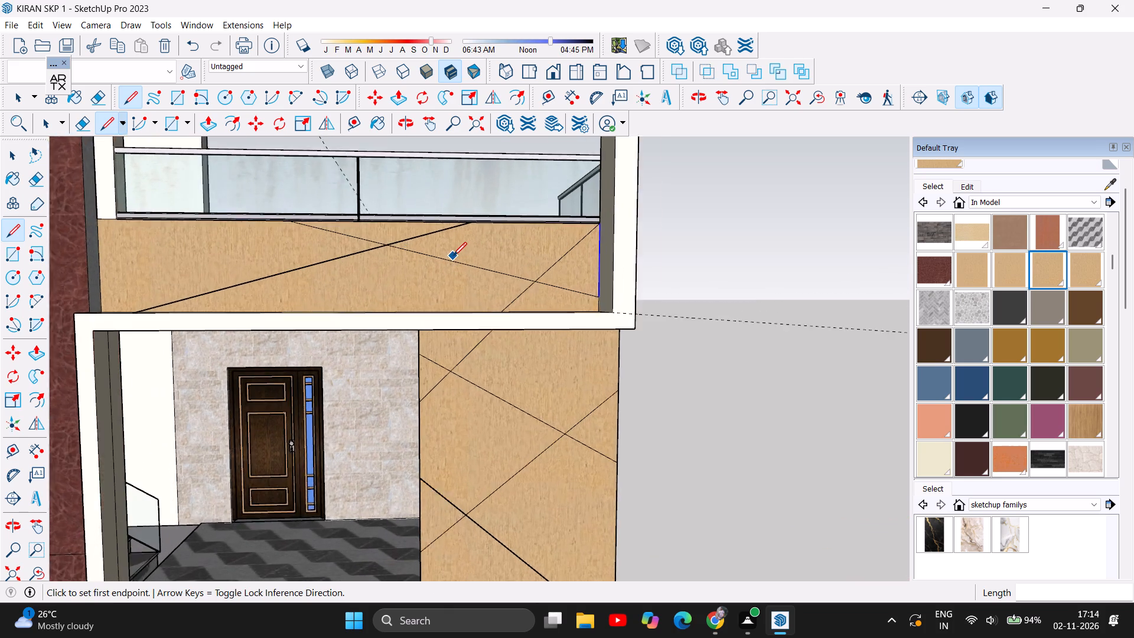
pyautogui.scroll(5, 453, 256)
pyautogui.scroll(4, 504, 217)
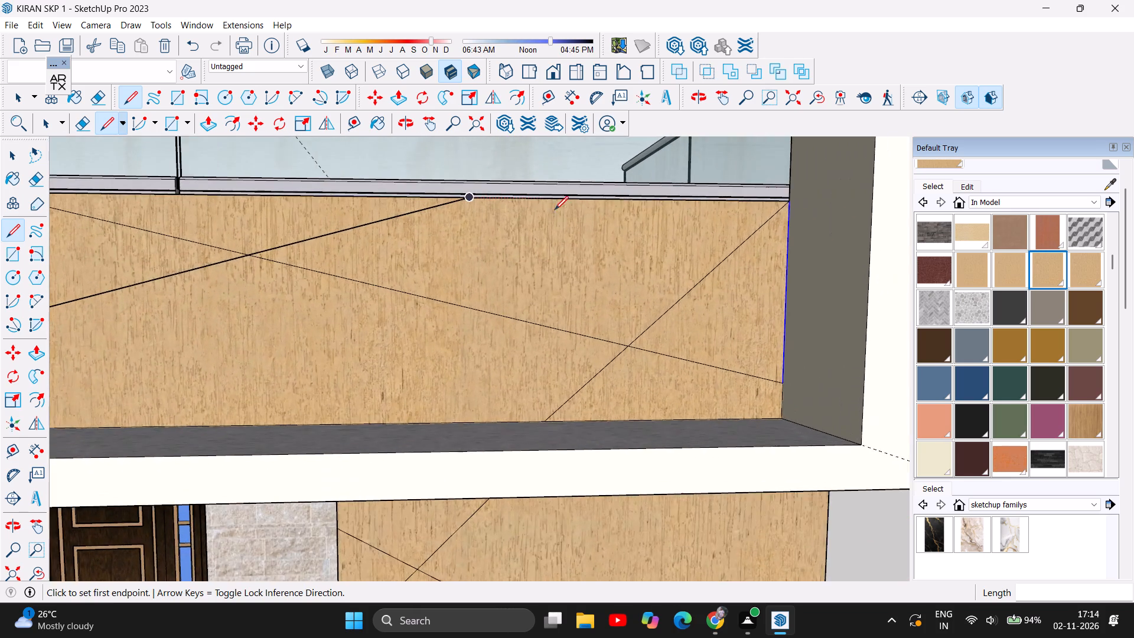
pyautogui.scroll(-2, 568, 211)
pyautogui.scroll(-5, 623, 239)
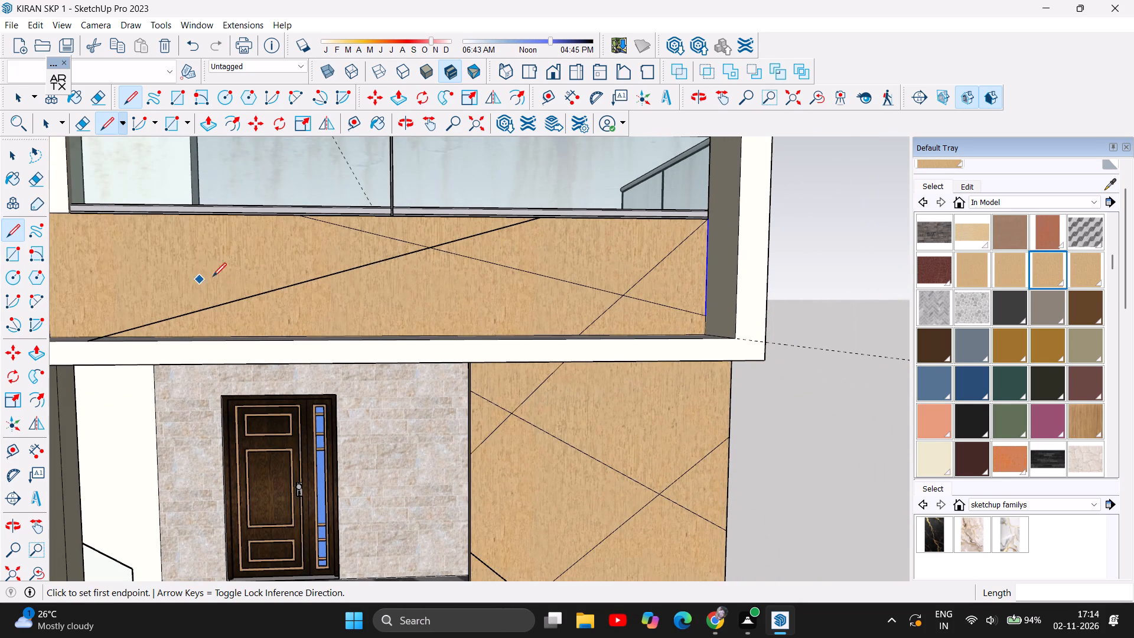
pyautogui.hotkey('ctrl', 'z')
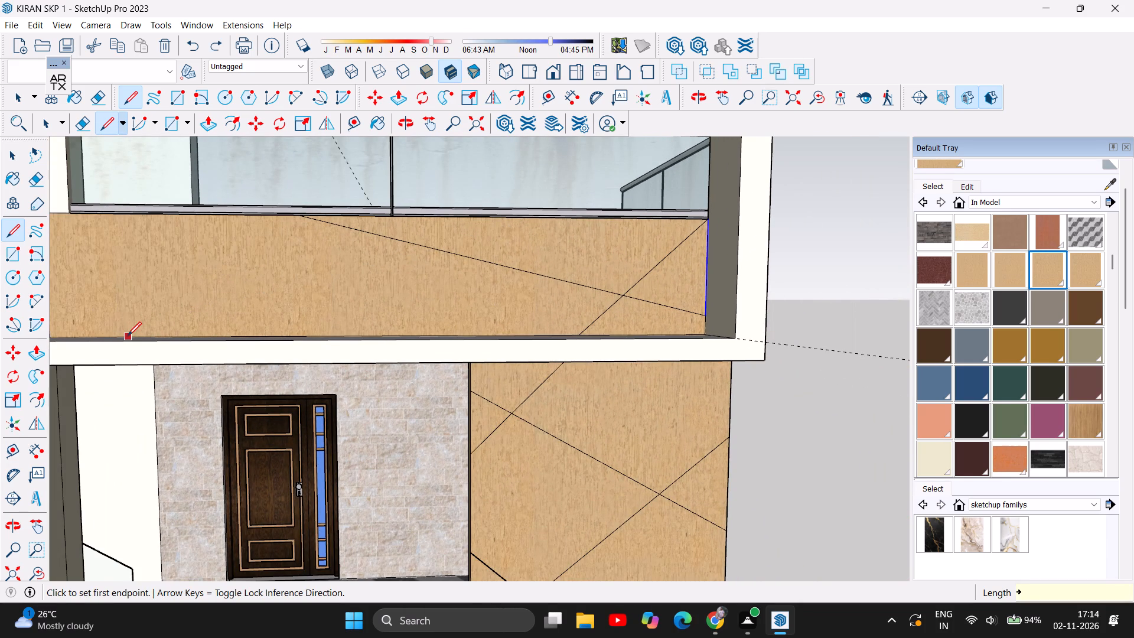
# Draw a rising diagonal about 9' 8 3/4" long from the balcony band's bottom edge near its inner end to its top edge.
pyautogui.click(128, 336)
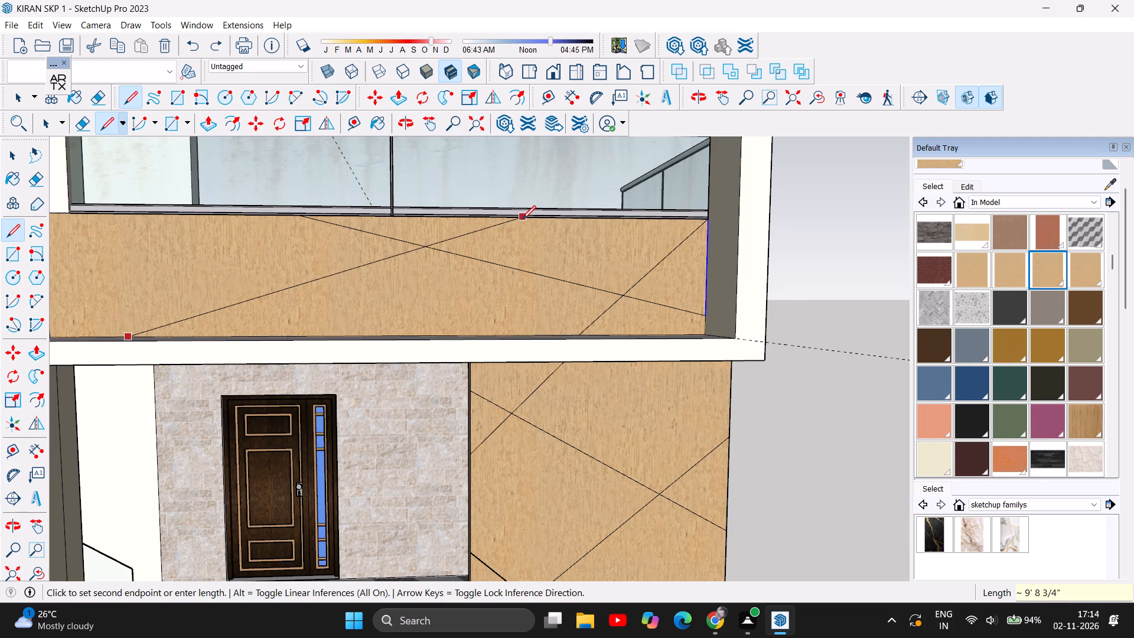
pyautogui.click(522, 219)
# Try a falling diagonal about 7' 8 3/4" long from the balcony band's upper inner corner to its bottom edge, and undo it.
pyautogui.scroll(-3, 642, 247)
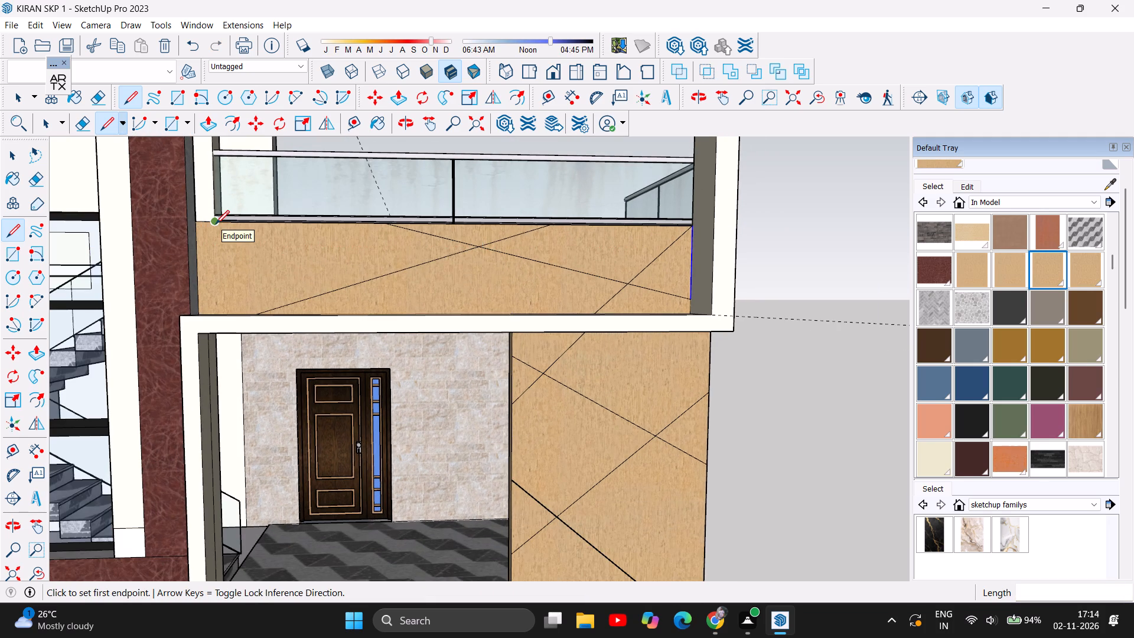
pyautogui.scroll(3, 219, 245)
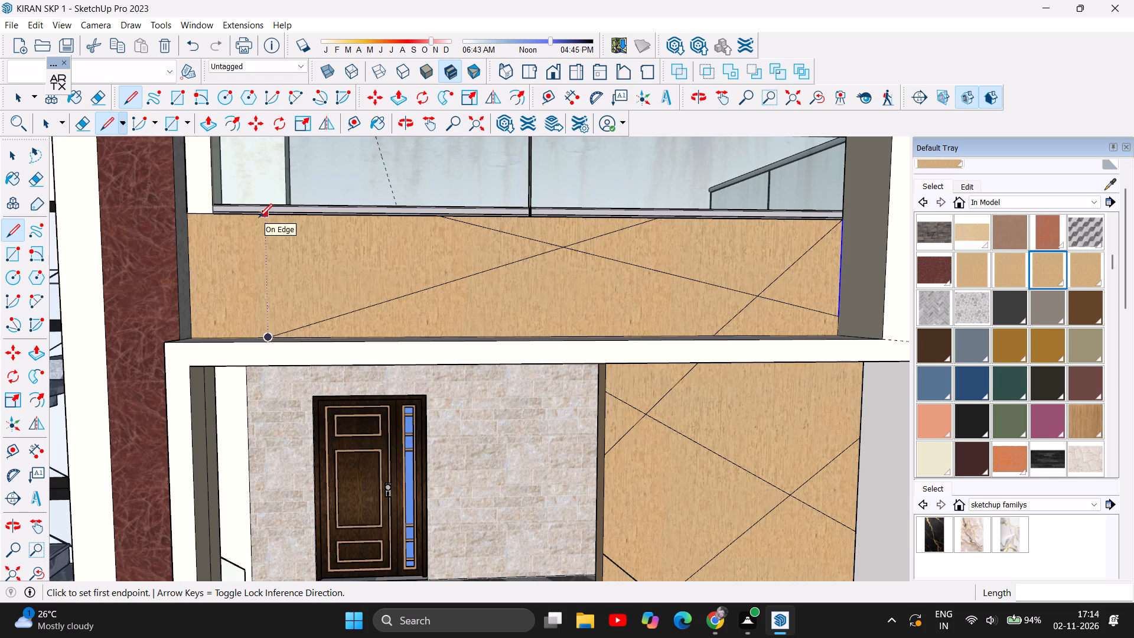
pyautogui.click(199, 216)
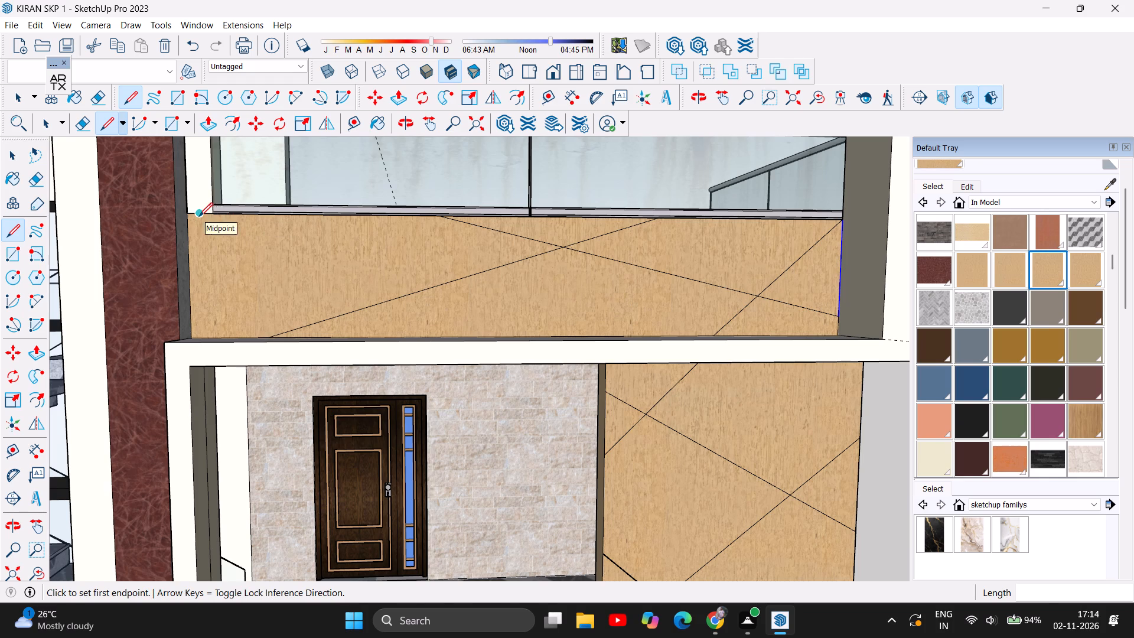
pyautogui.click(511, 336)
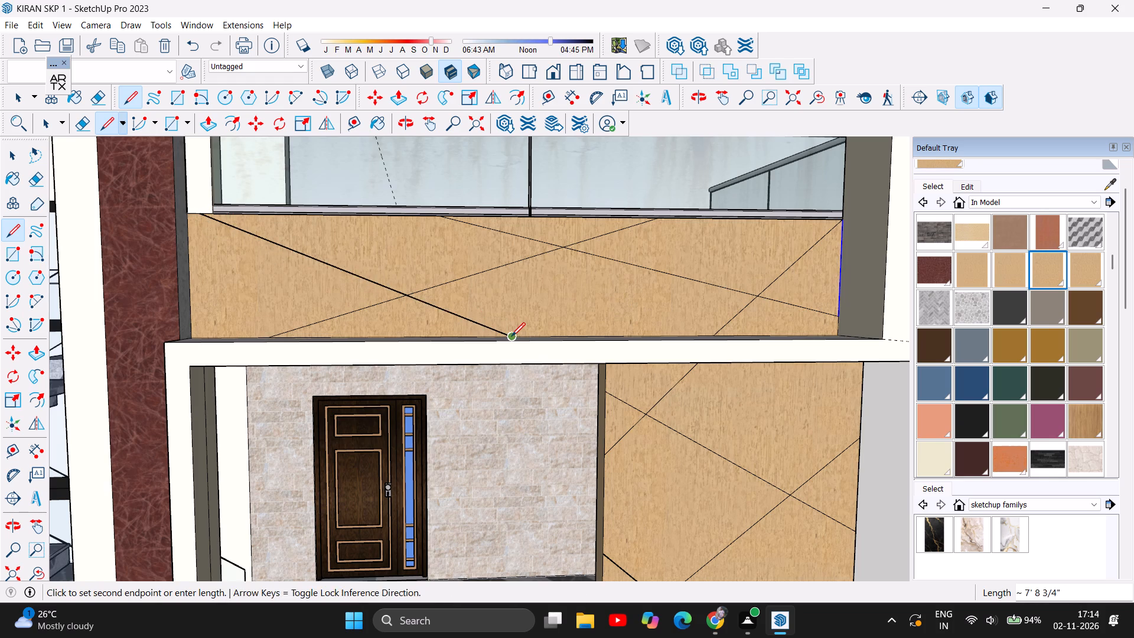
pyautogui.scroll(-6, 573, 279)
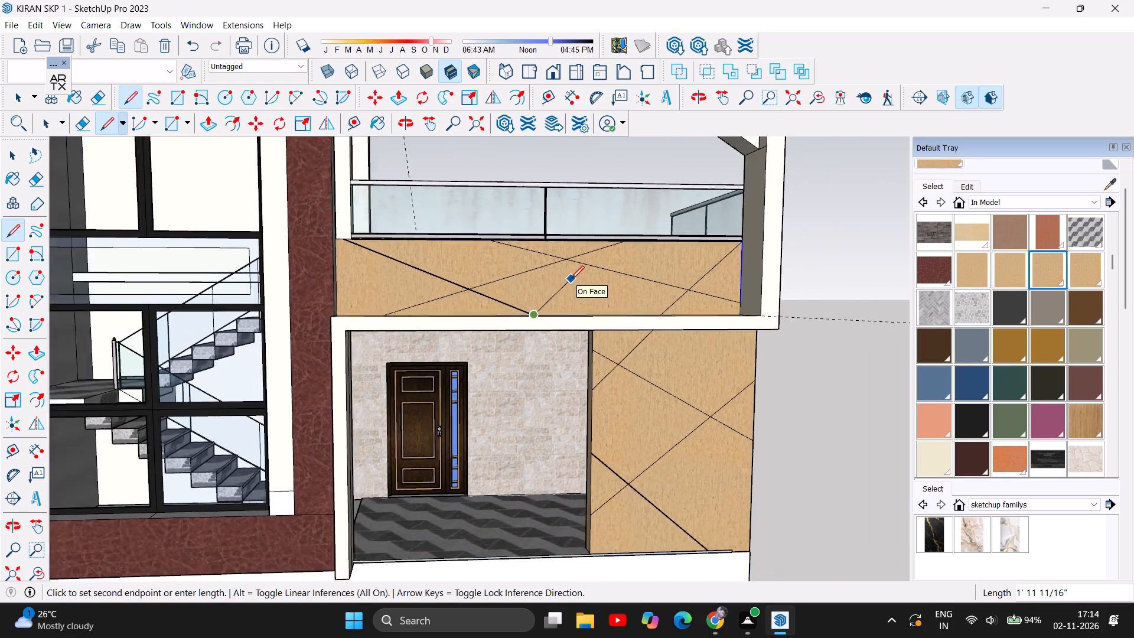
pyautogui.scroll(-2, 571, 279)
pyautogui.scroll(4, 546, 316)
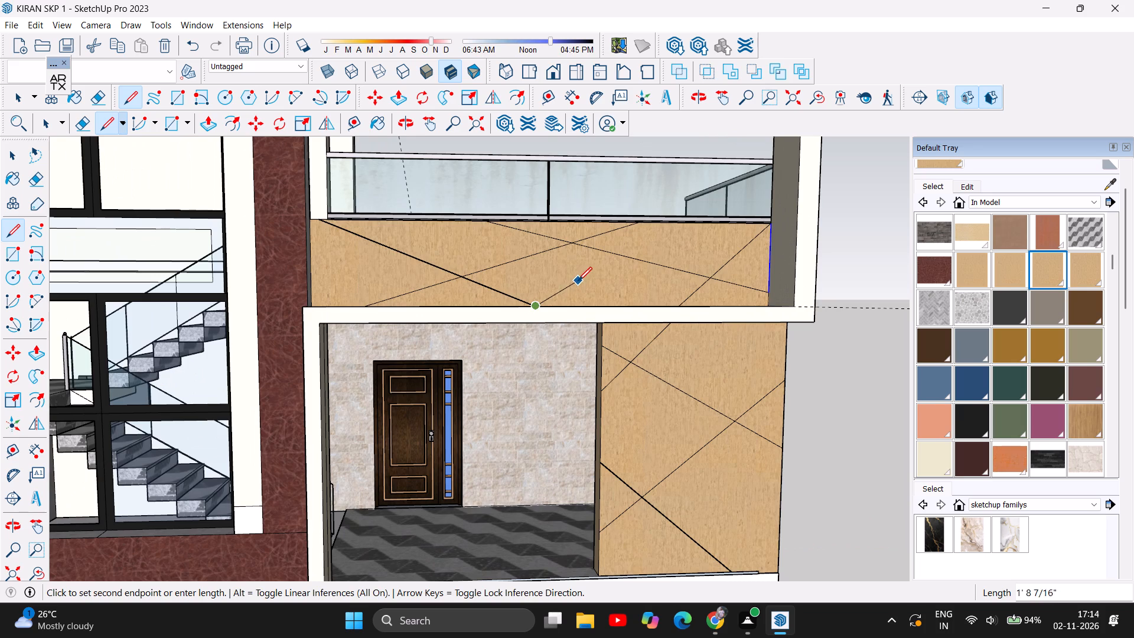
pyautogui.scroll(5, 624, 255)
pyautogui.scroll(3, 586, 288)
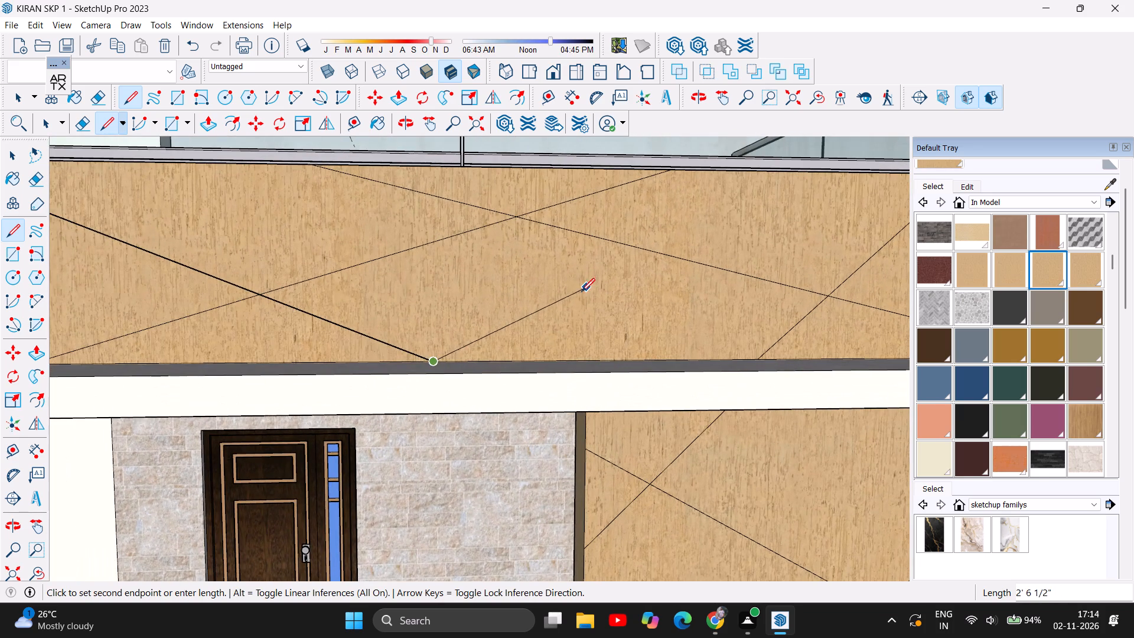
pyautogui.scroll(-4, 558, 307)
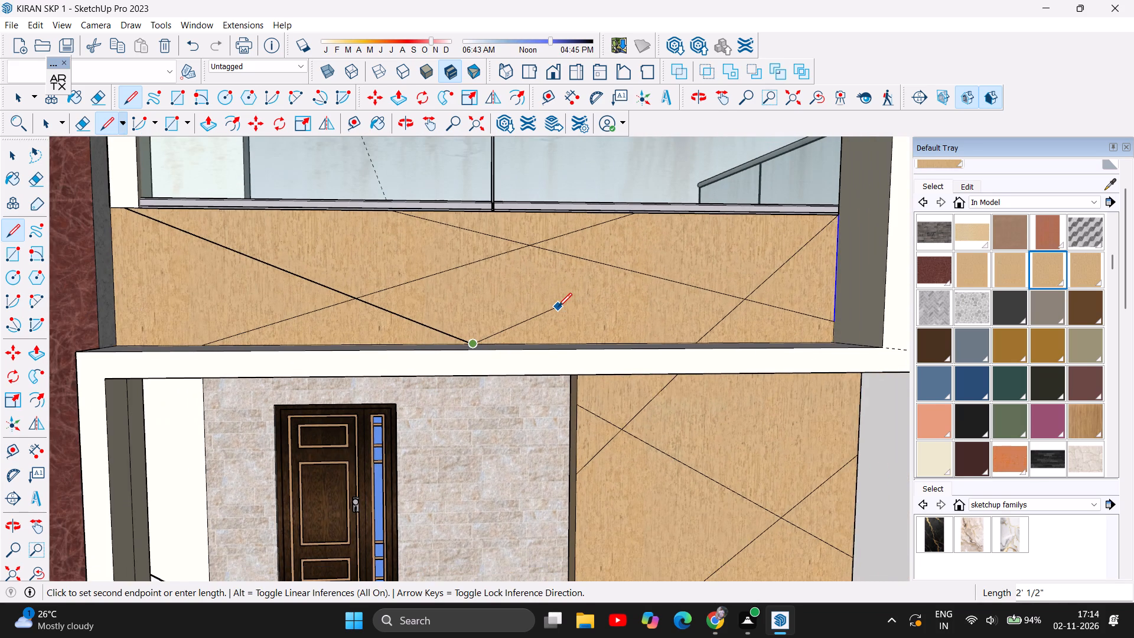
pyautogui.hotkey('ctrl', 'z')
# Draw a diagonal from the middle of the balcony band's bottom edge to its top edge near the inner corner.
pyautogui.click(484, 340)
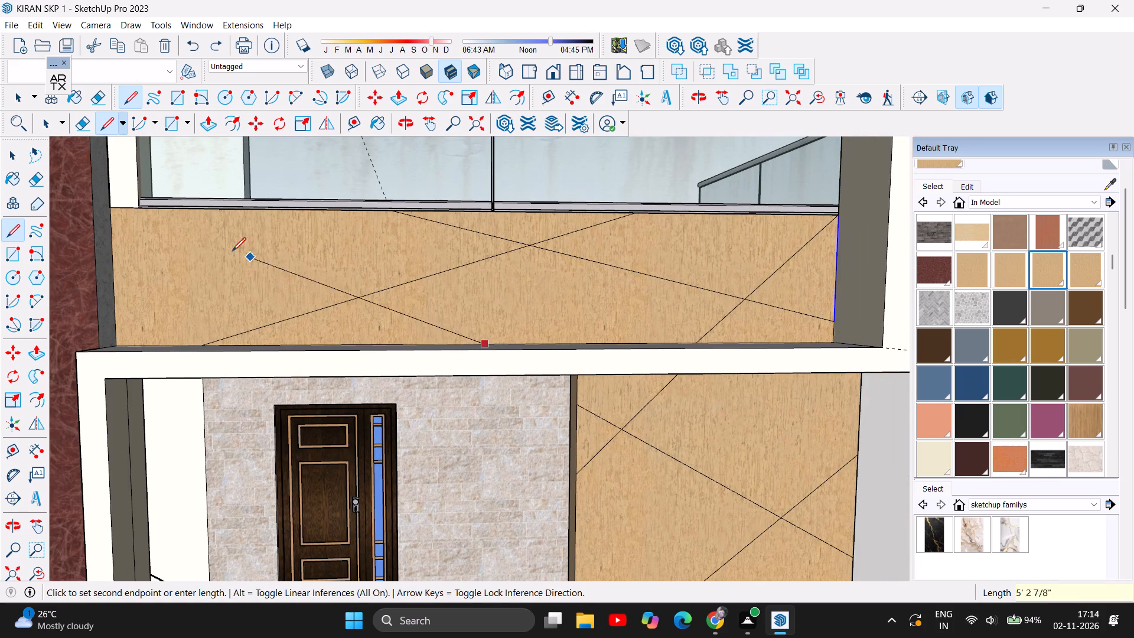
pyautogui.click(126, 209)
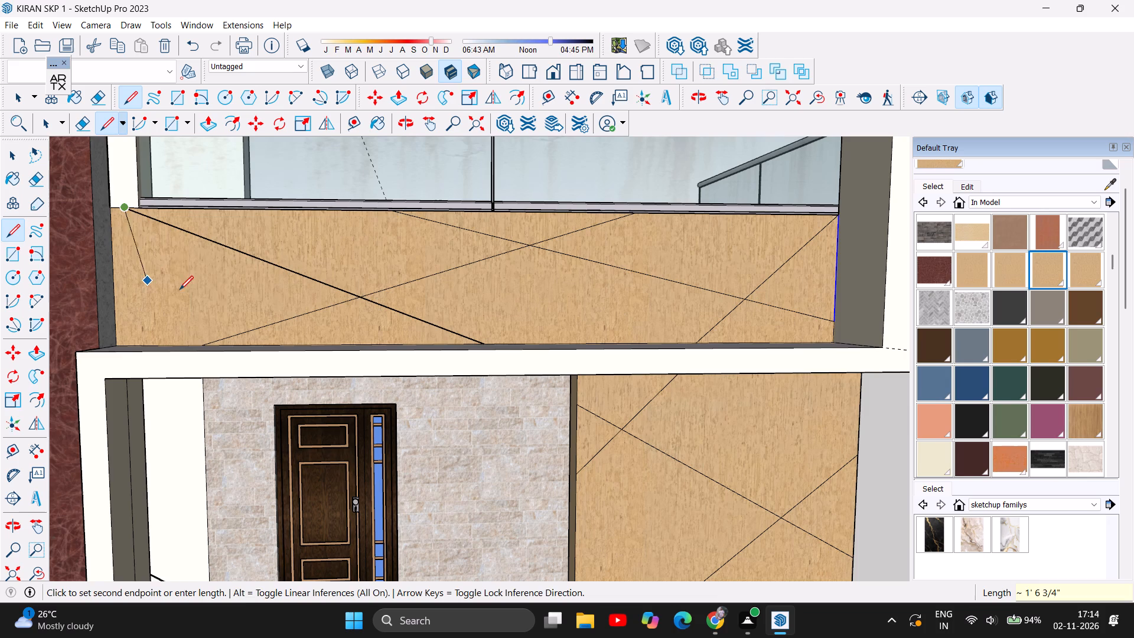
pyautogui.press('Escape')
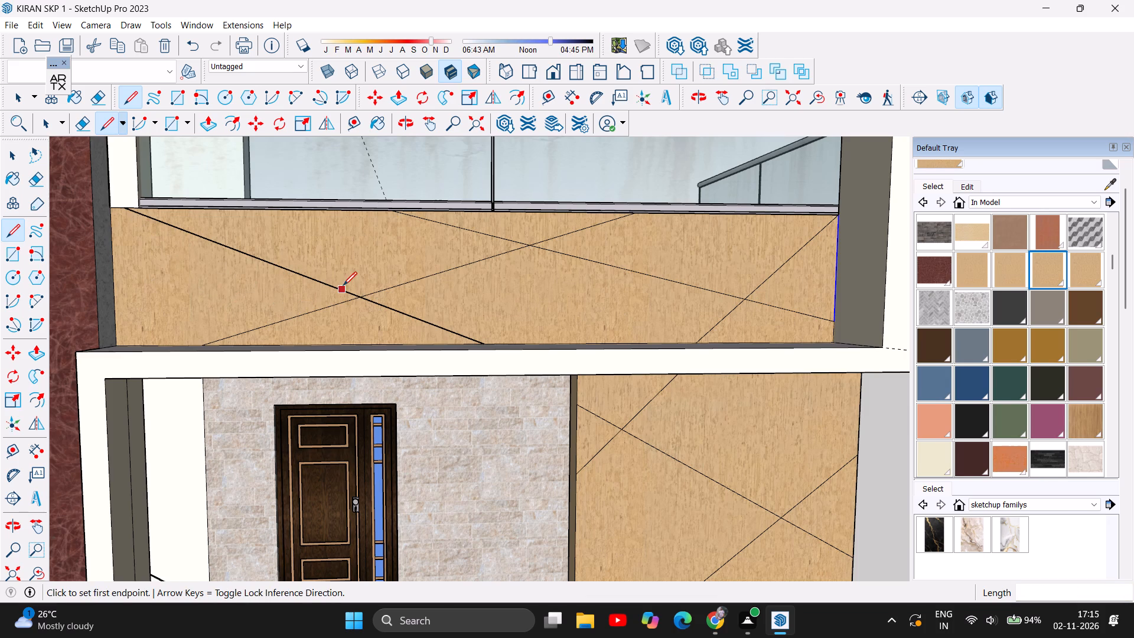
# Examine the diagonal pattern on the balcony band and entrance panel against the whole facade, from the front, side and above.
pyautogui.scroll(-5, 343, 285)
pyautogui.scroll(-3, 699, 280)
pyautogui.scroll(-2, 786, 303)
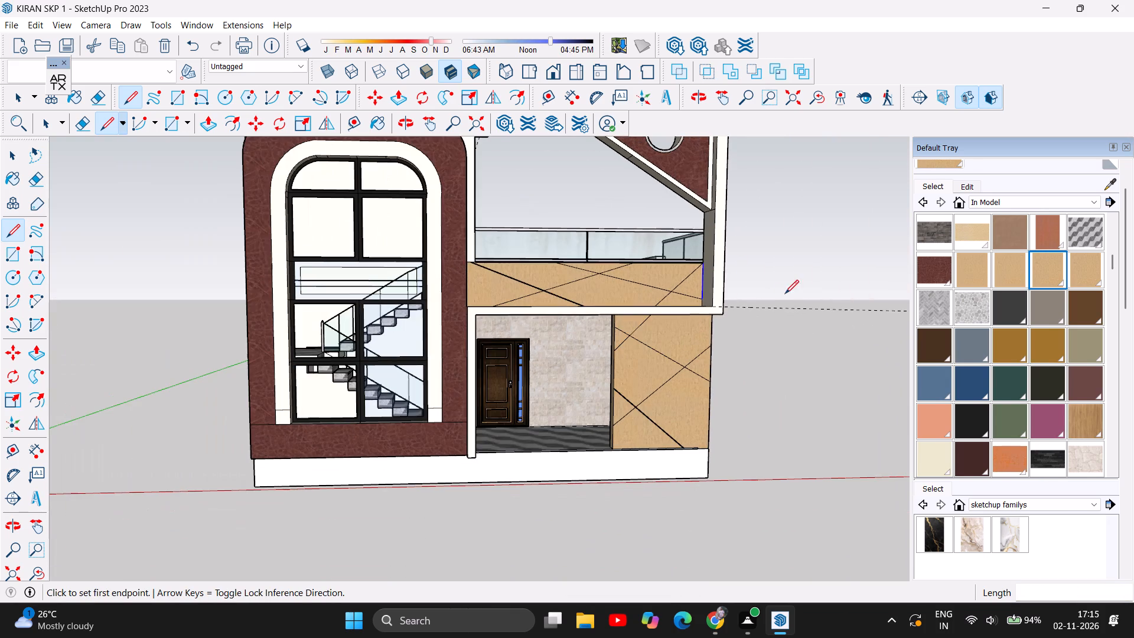
pyautogui.scroll(-1, 785, 294)
pyautogui.scroll(-2, 789, 376)
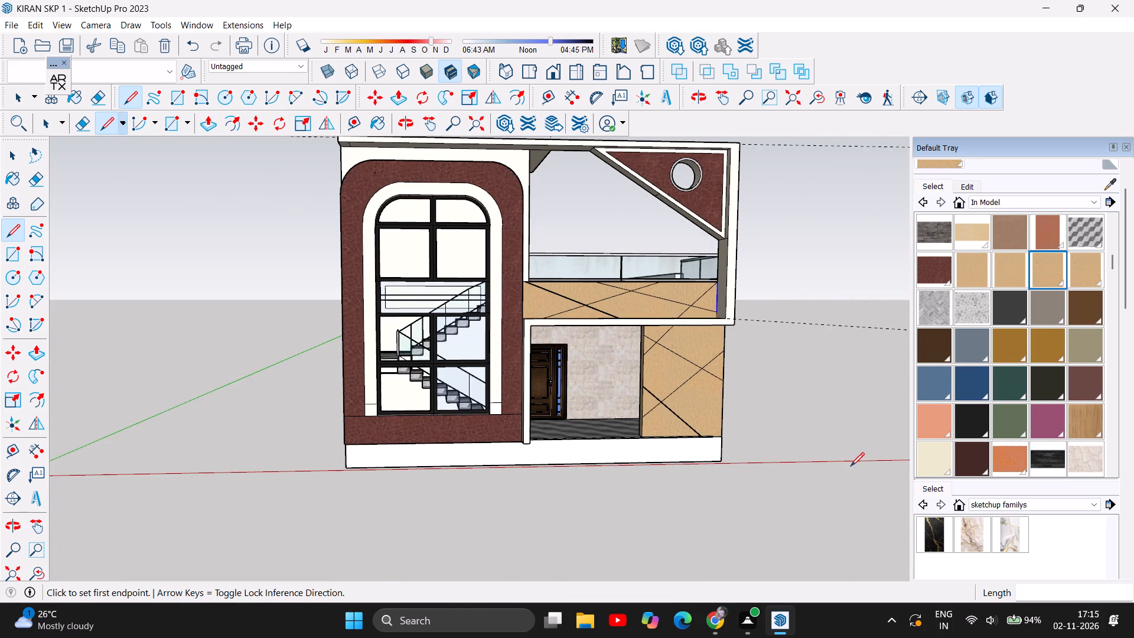
pyautogui.scroll(3, 840, 457)
pyautogui.scroll(-5, 723, 440)
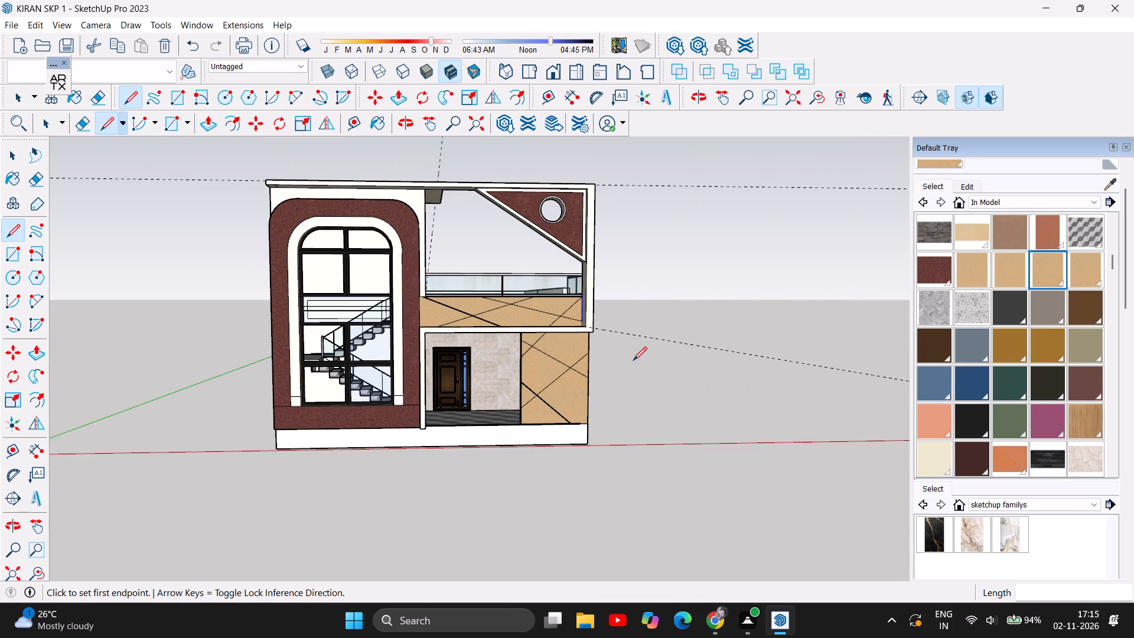
pyautogui.scroll(10, 636, 352)
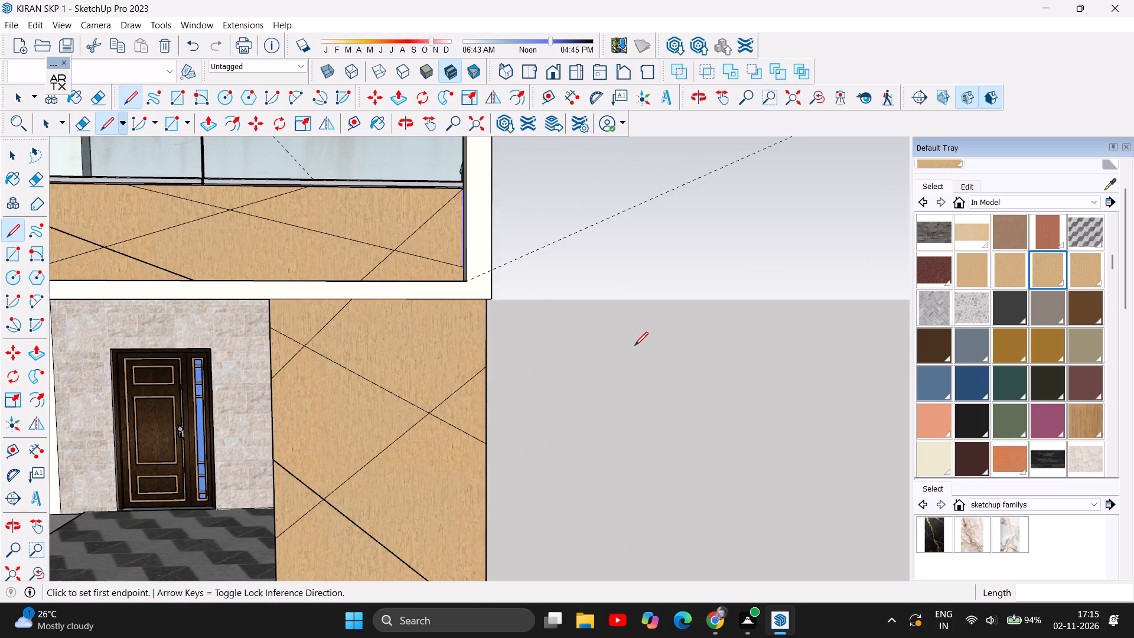
pyautogui.scroll(-10, 634, 346)
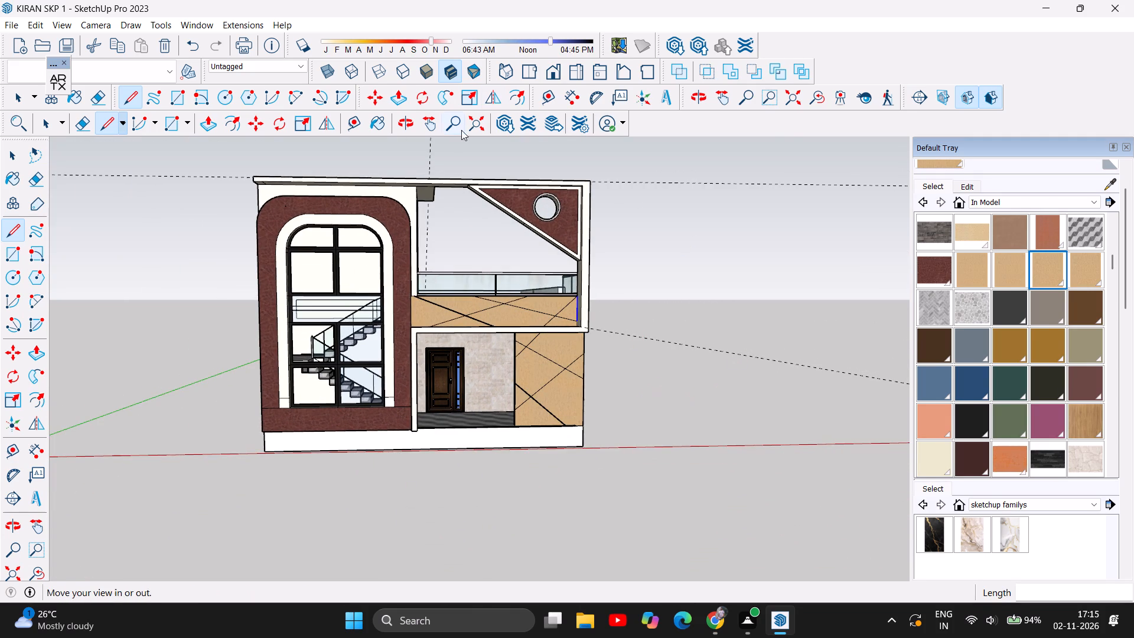
pyautogui.click(409, 124)
pyautogui.moveTo(717, 333); pyautogui.dragTo(460, 329)
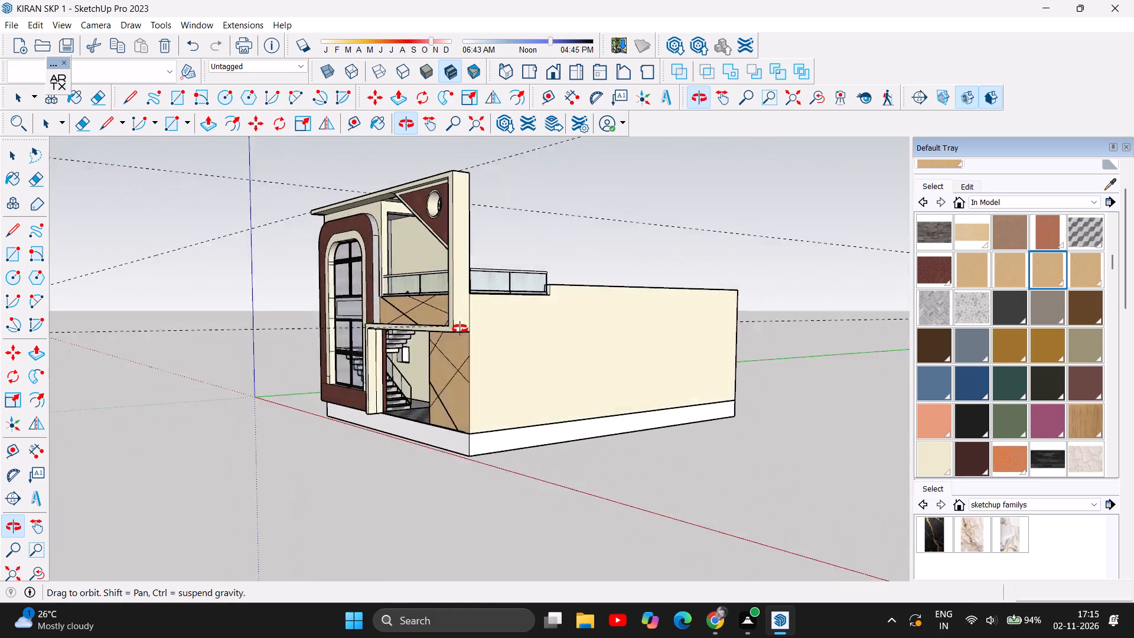
pyautogui.moveTo(460, 329); pyautogui.dragTo(704, 490)
pyautogui.moveTo(698, 486); pyautogui.dragTo(685, 477)
pyautogui.moveTo(408, 357); pyautogui.dragTo(437, 409)
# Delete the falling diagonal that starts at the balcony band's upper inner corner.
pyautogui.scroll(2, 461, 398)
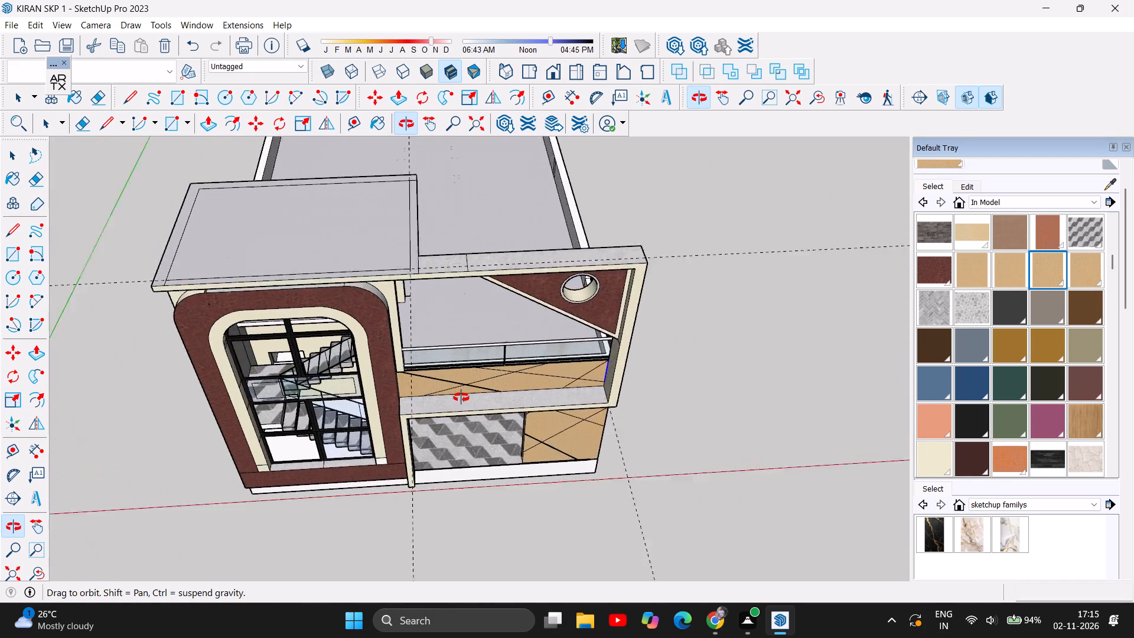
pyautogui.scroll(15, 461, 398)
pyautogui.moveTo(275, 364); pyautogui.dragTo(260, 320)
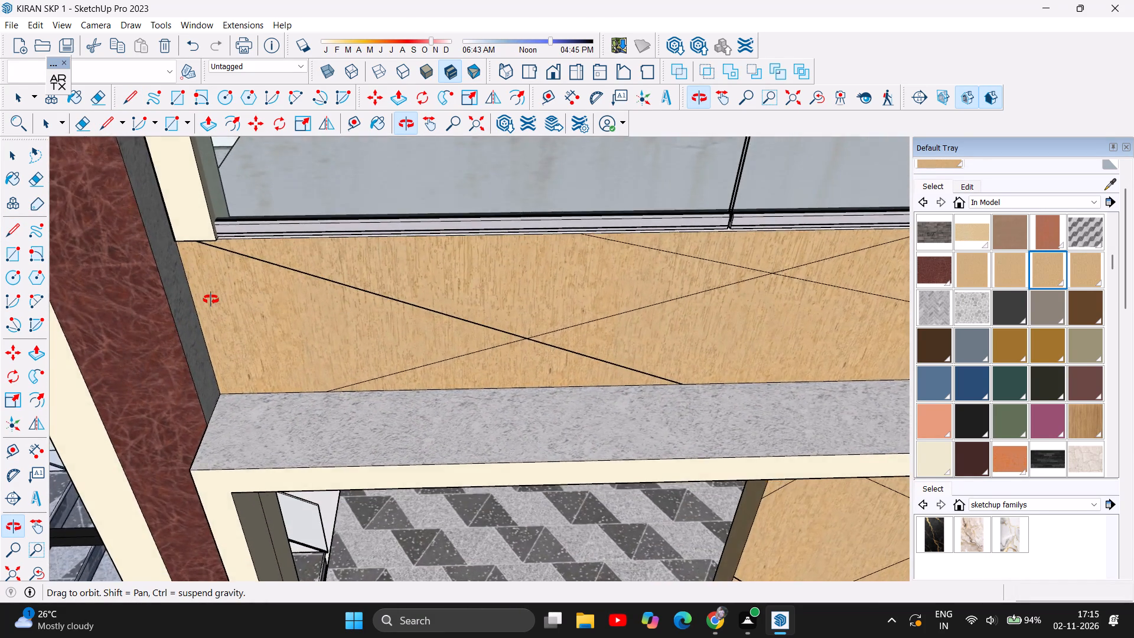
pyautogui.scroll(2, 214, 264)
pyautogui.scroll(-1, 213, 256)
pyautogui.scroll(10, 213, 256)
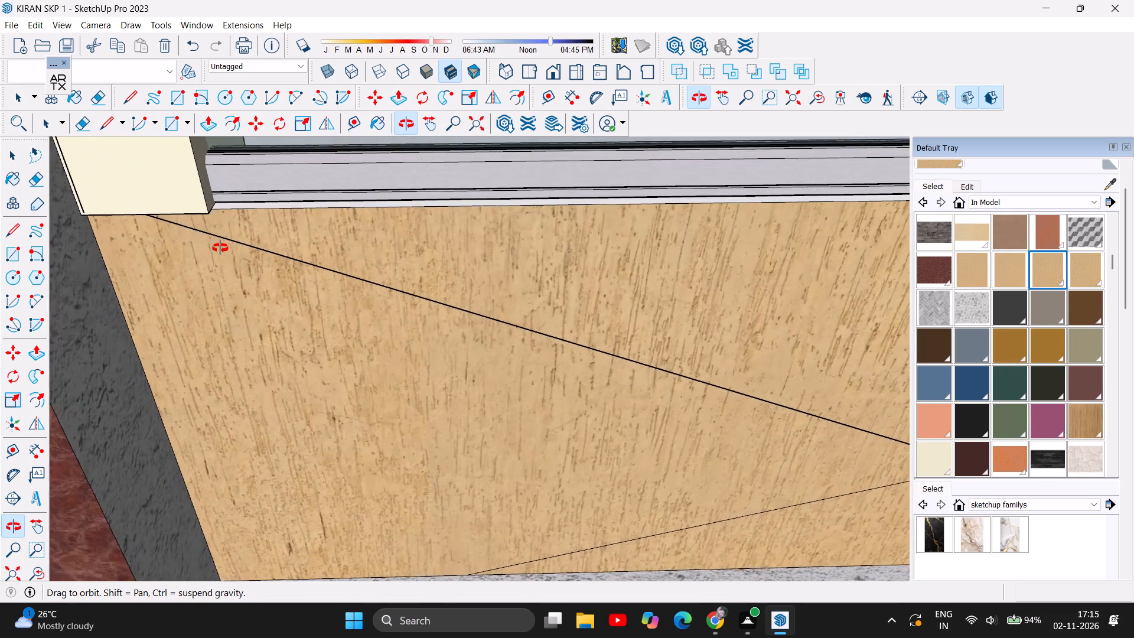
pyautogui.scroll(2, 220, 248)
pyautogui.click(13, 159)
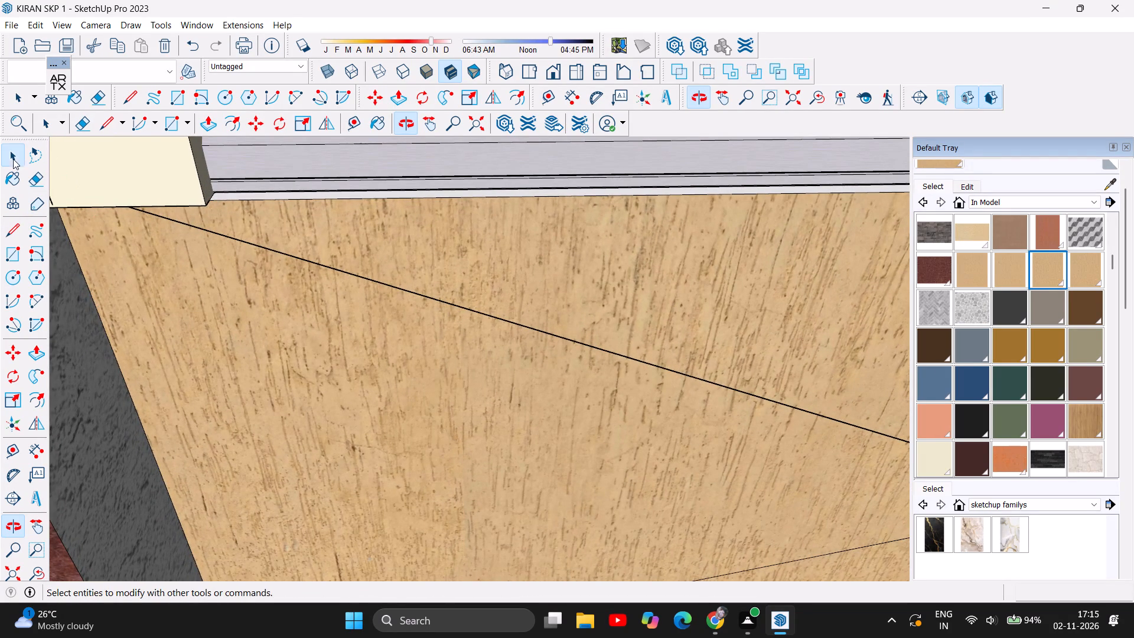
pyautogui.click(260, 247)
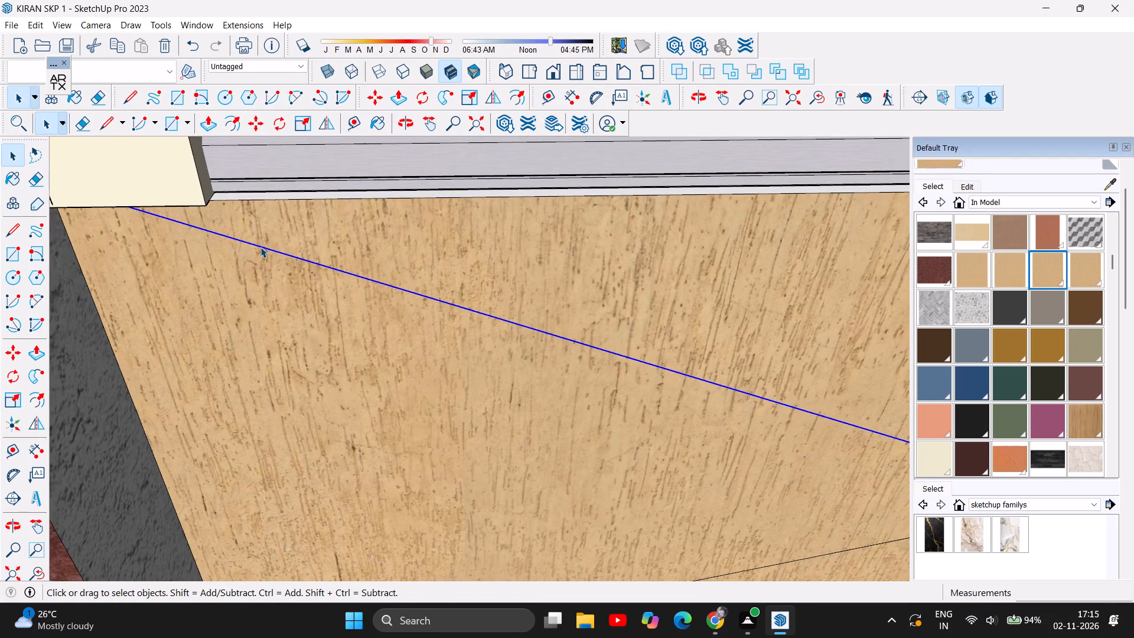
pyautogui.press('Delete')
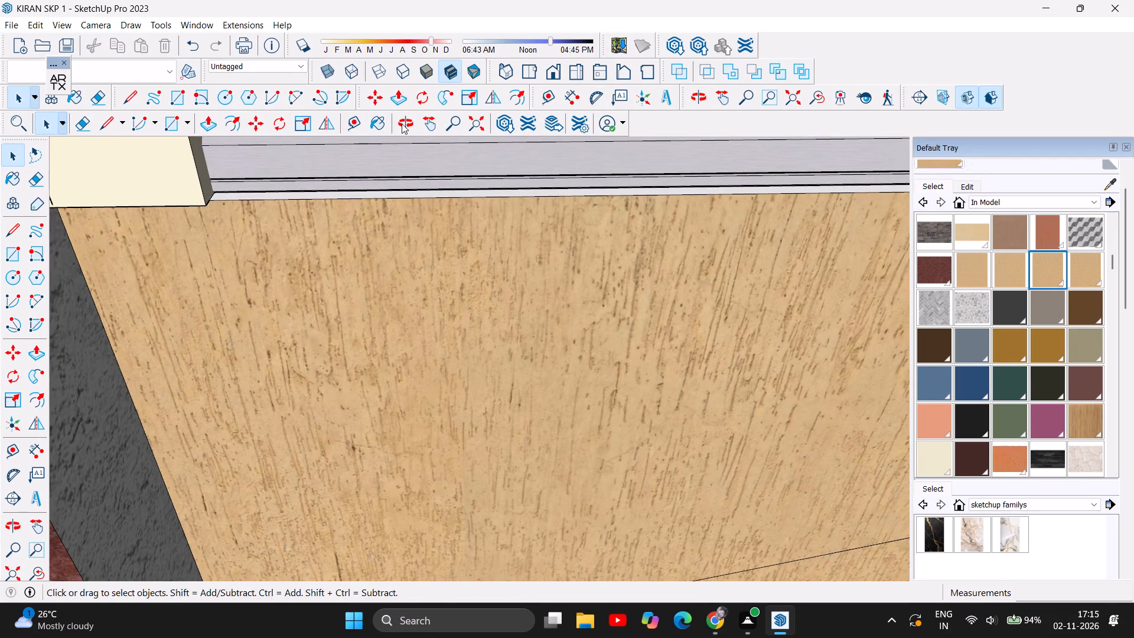
# Draw a falling diagonal about 7' 9 3/16" long from the railing's inner base corner to the balcony band's bottom edge.
pyautogui.click(403, 123)
pyautogui.moveTo(323, 221); pyautogui.dragTo(364, 74)
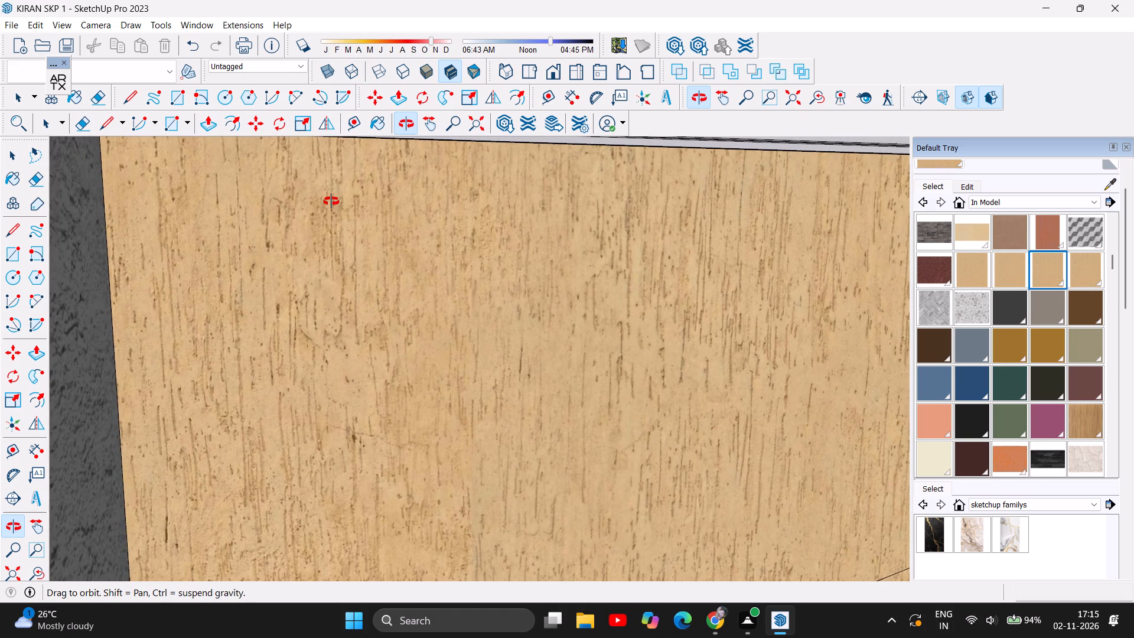
pyautogui.scroll(-3, 331, 201)
pyautogui.moveTo(227, 215); pyautogui.dragTo(207, 197)
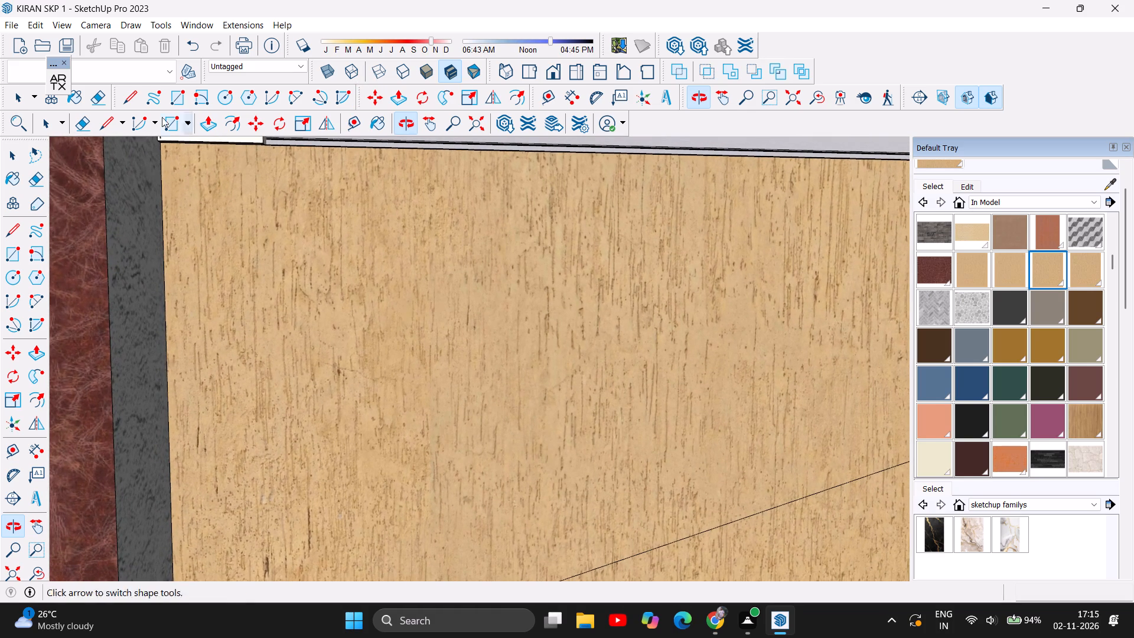
pyautogui.click(138, 101)
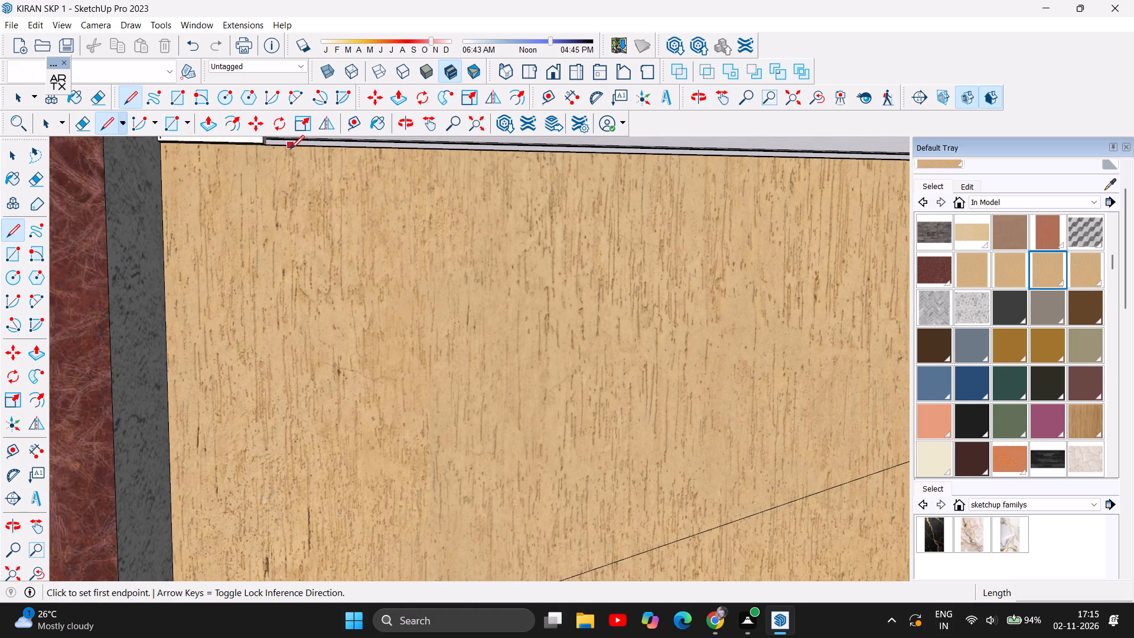
pyautogui.click(277, 146)
pyautogui.scroll(-5, 314, 232)
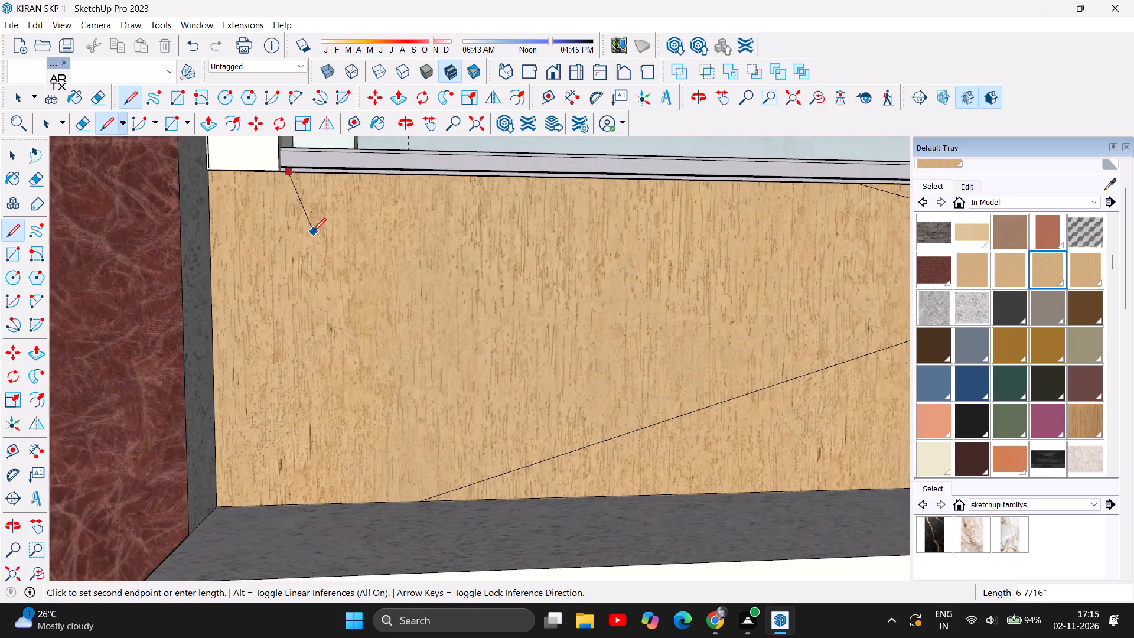
pyautogui.scroll(-4, 311, 226)
pyautogui.scroll(-2, 619, 363)
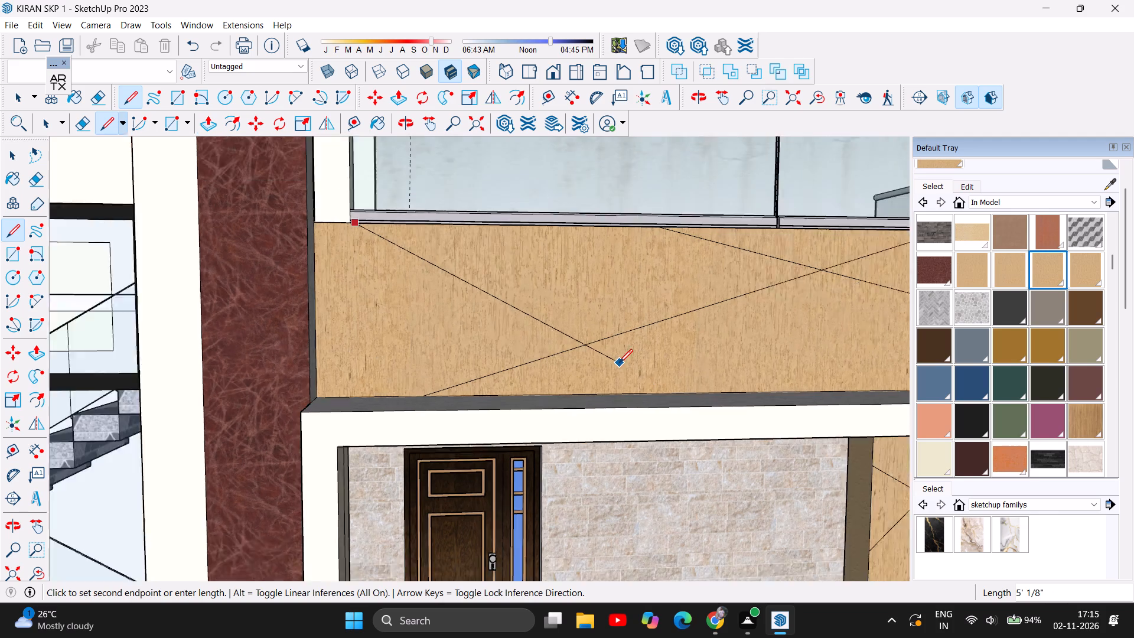
pyautogui.scroll(-3, 619, 363)
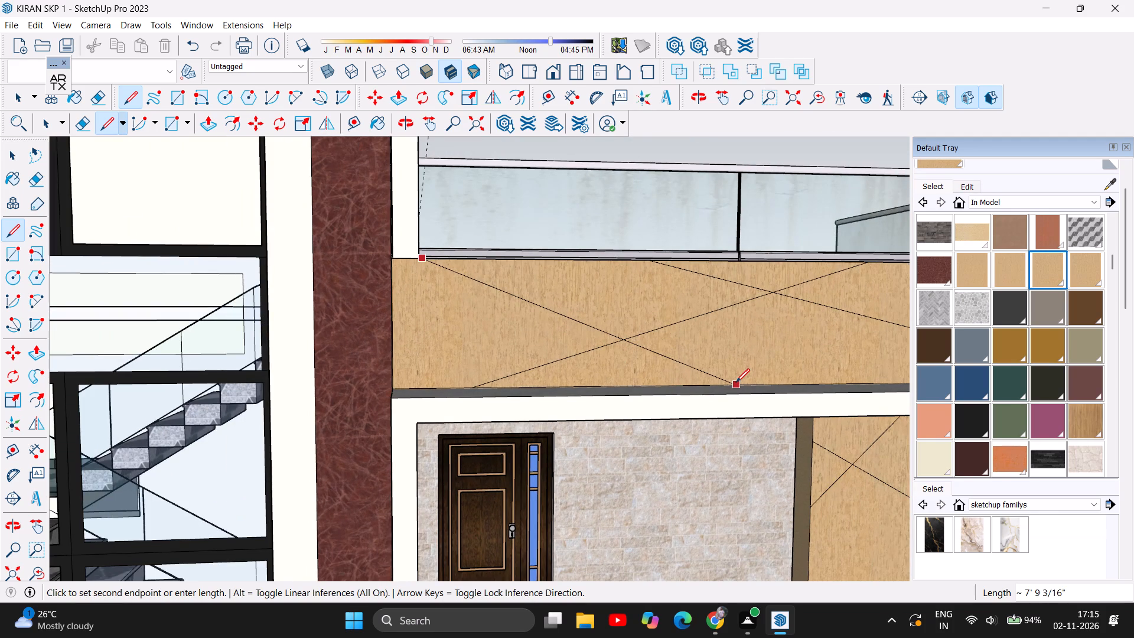
pyautogui.click(736, 382)
# Draw a line about 9" long from the ledge's end to the entrance panel's outer edge near its base.
pyautogui.scroll(-6, 387, 299)
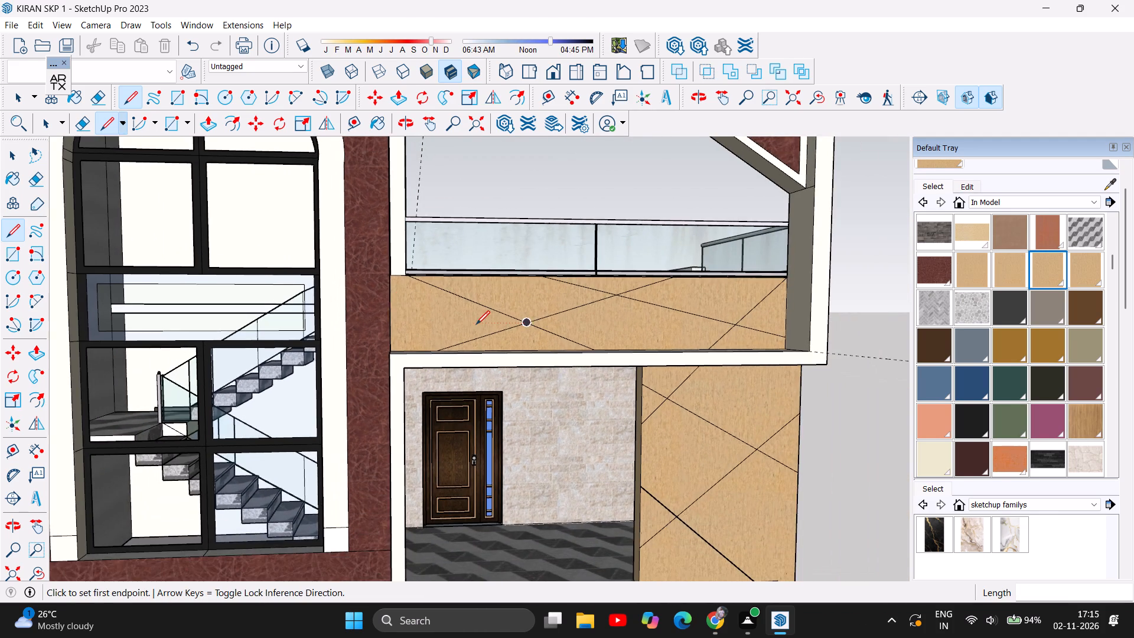
pyautogui.scroll(-8, 477, 325)
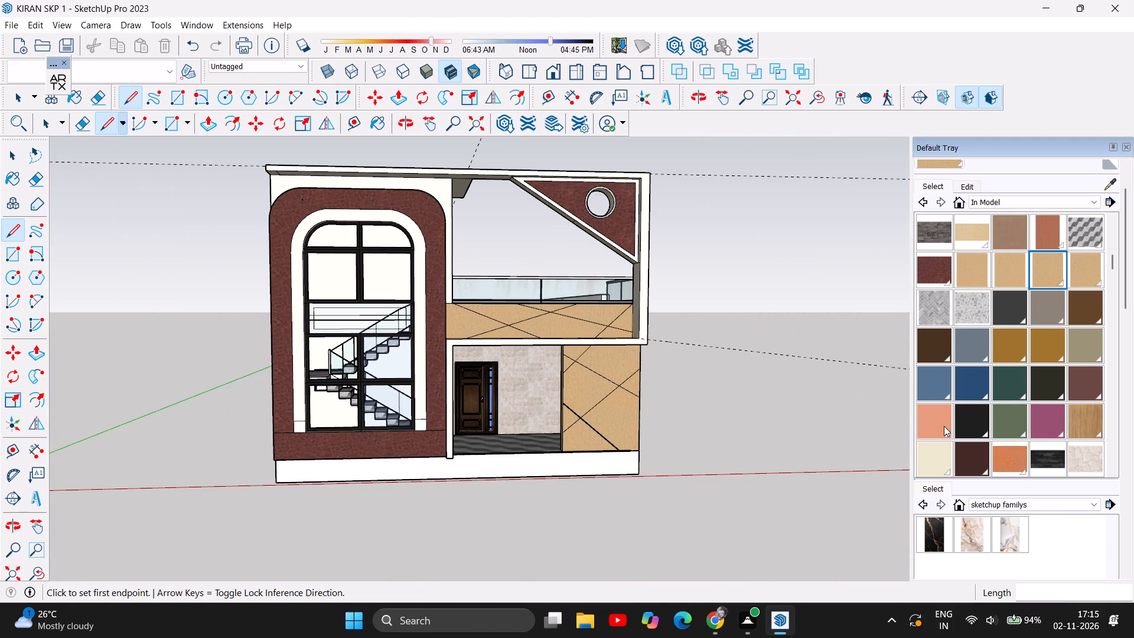
pyautogui.scroll(5, 835, 453)
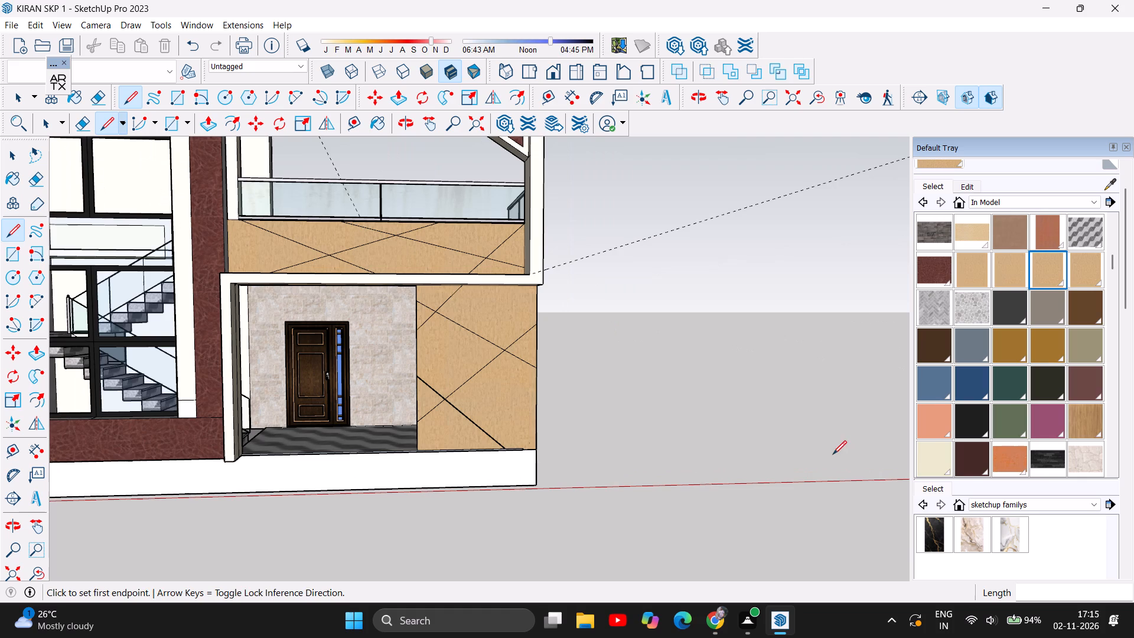
pyautogui.scroll(5, 637, 446)
pyautogui.scroll(1, 522, 453)
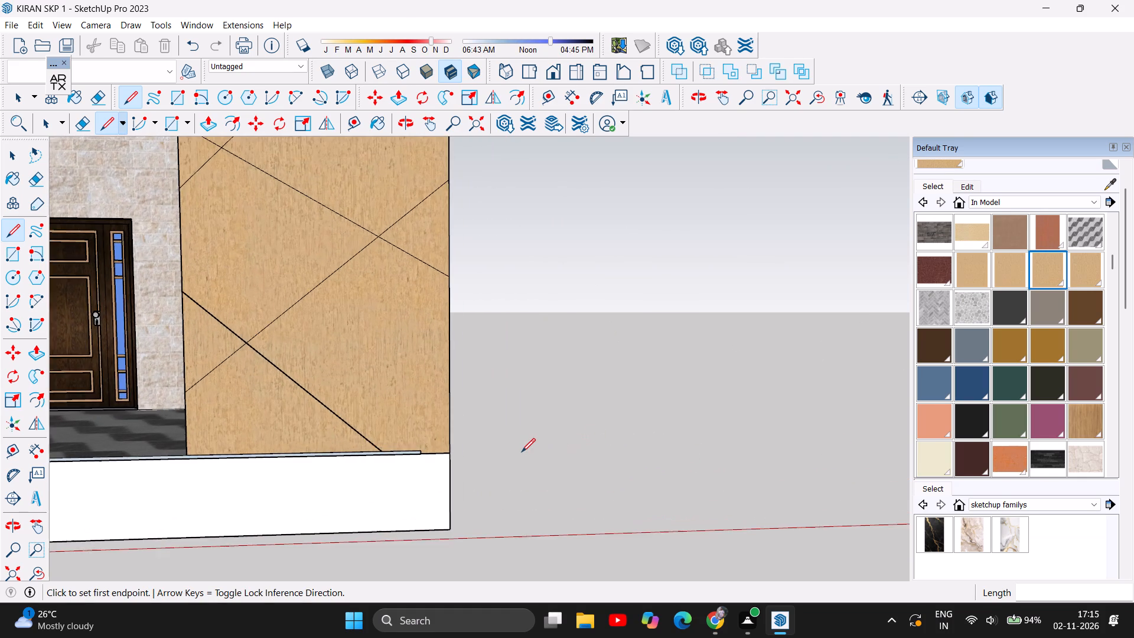
pyautogui.scroll(3, 522, 452)
pyautogui.scroll(-5, 522, 452)
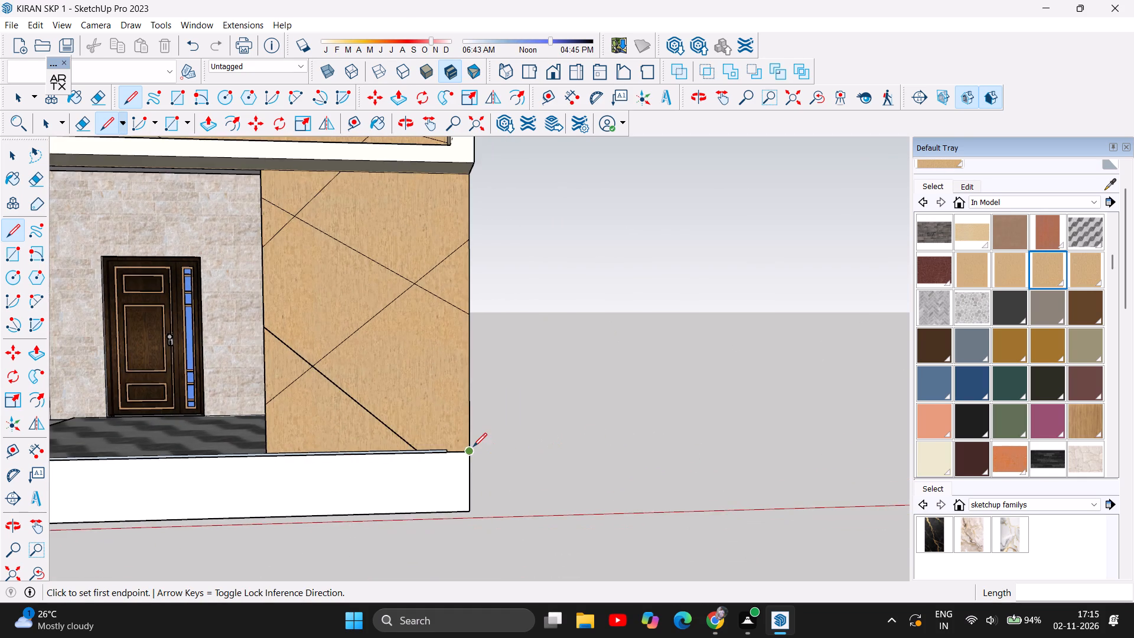
pyautogui.scroll(10, 473, 447)
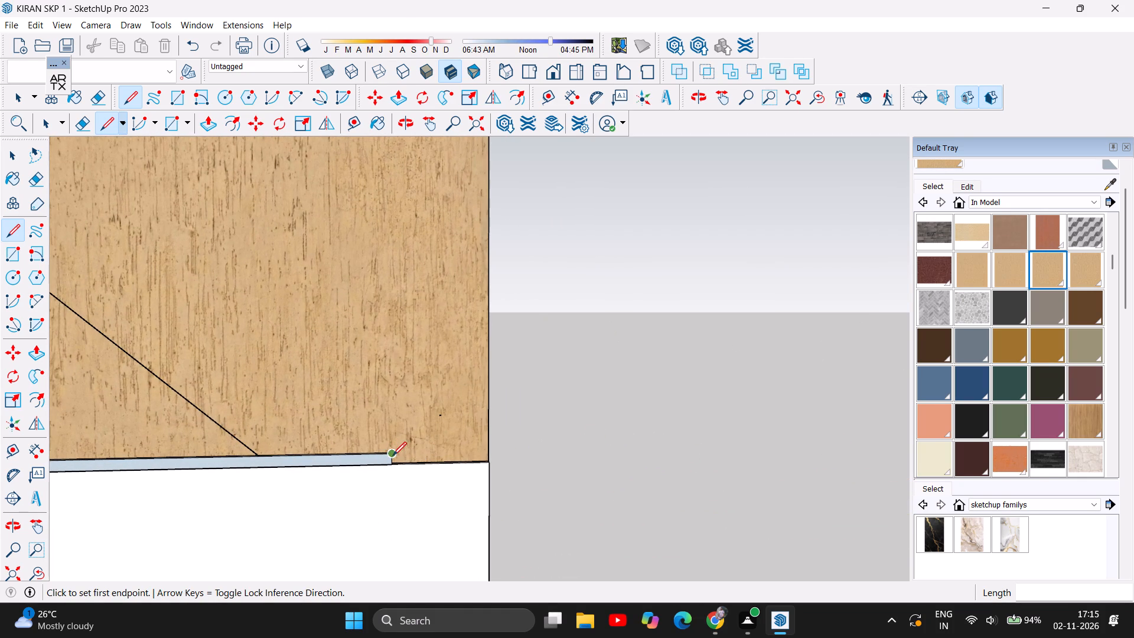
pyautogui.click(393, 455)
pyautogui.click(485, 451)
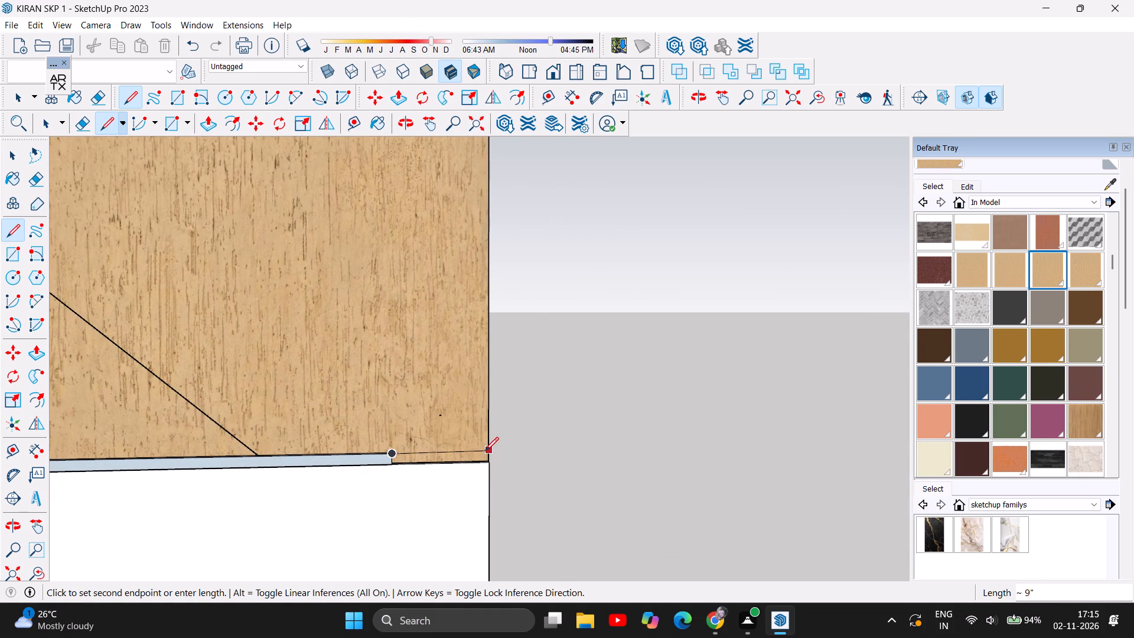
pyautogui.scroll(-3, 631, 425)
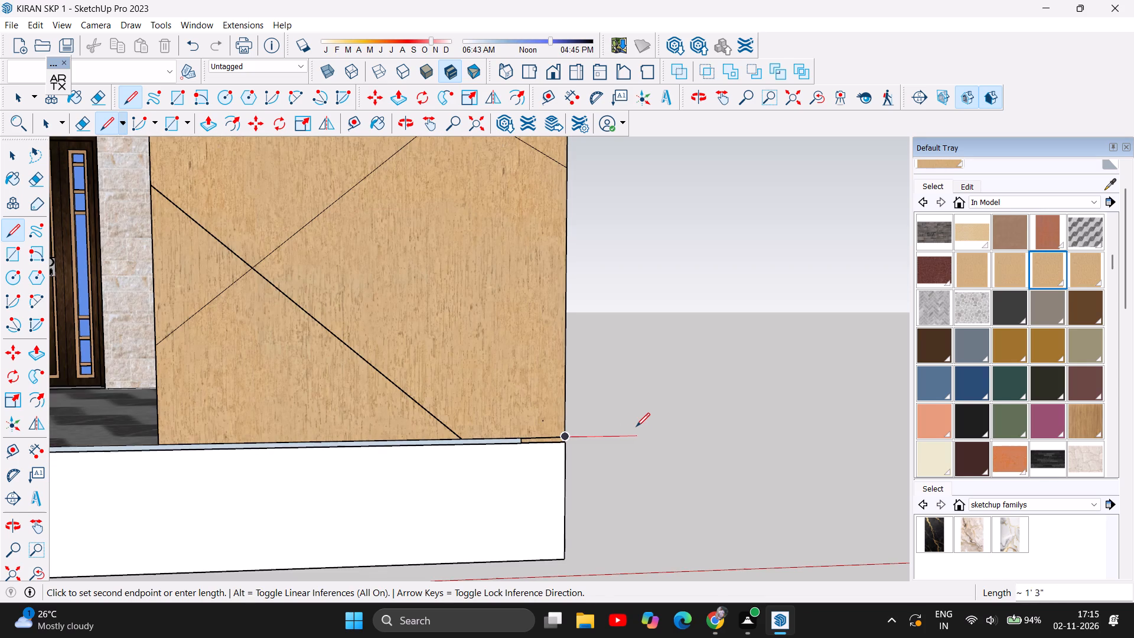
pyautogui.press('Escape')
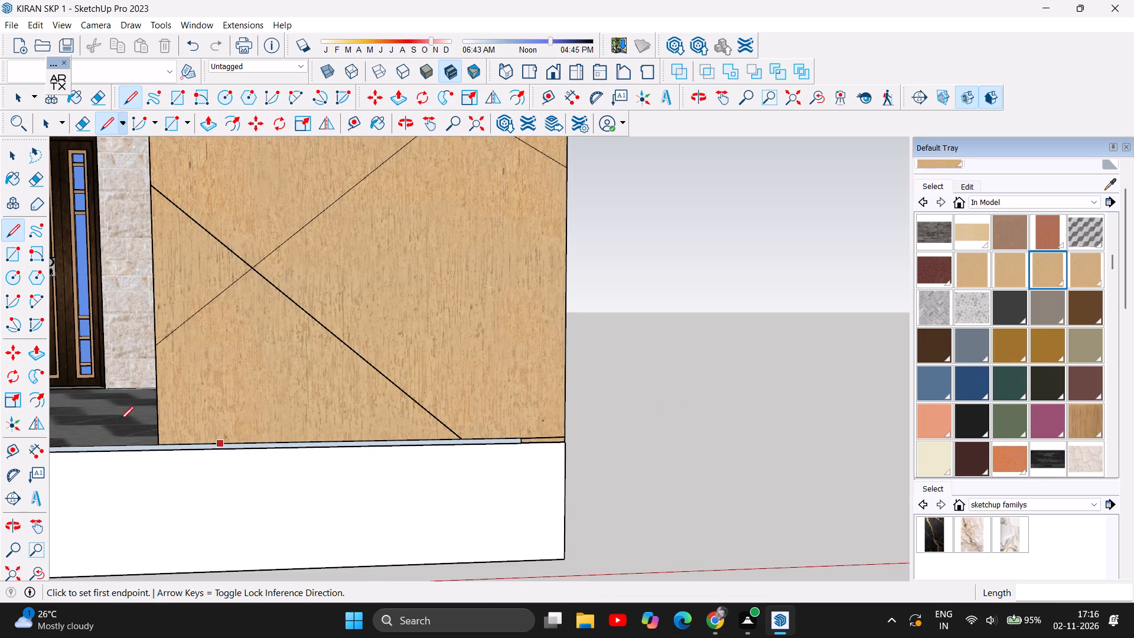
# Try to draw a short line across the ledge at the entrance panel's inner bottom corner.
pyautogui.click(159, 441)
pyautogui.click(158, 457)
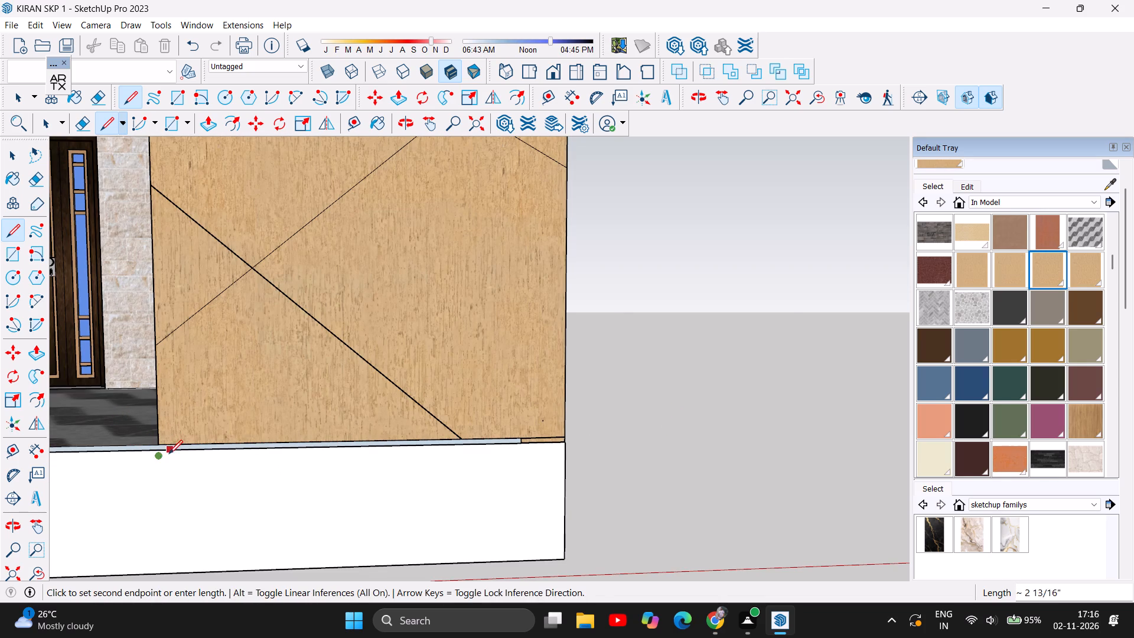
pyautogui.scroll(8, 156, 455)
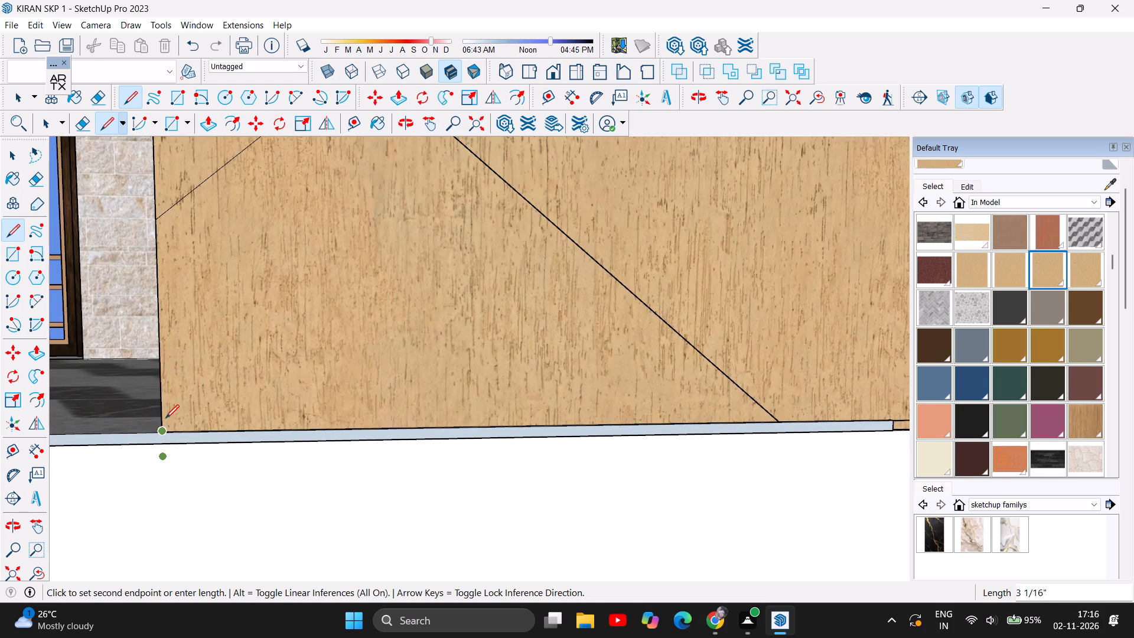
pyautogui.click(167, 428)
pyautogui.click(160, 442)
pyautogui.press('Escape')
# Push/Pull the entrance panel's lower face outward by 9/16".
pyautogui.scroll(-2, 575, 484)
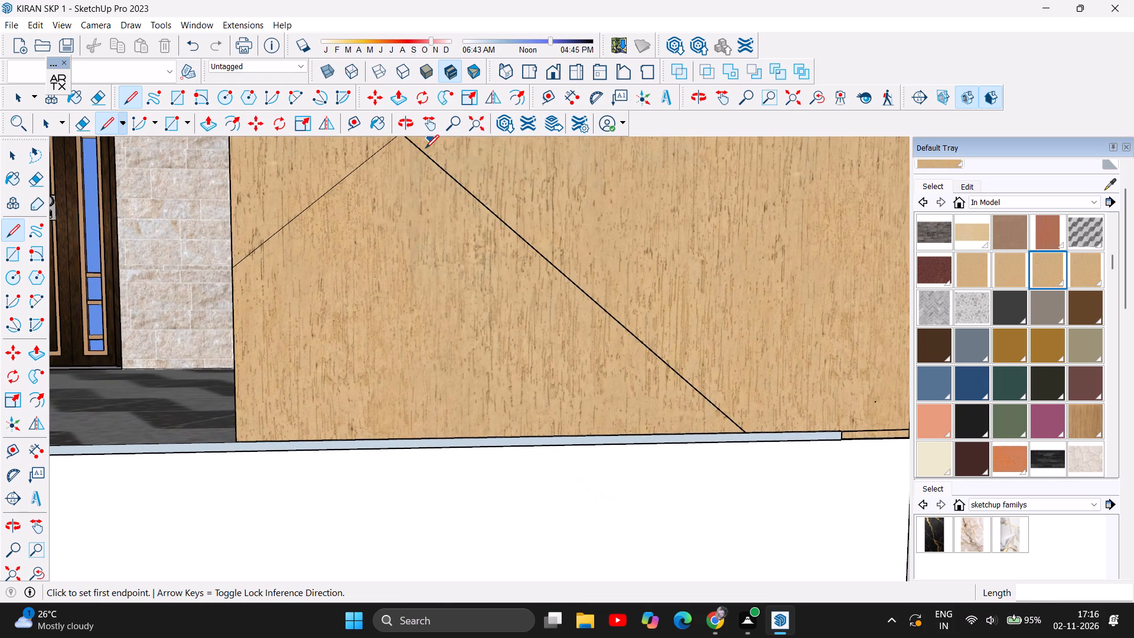
pyautogui.click(405, 125)
pyautogui.moveTo(311, 327); pyautogui.dragTo(590, 351)
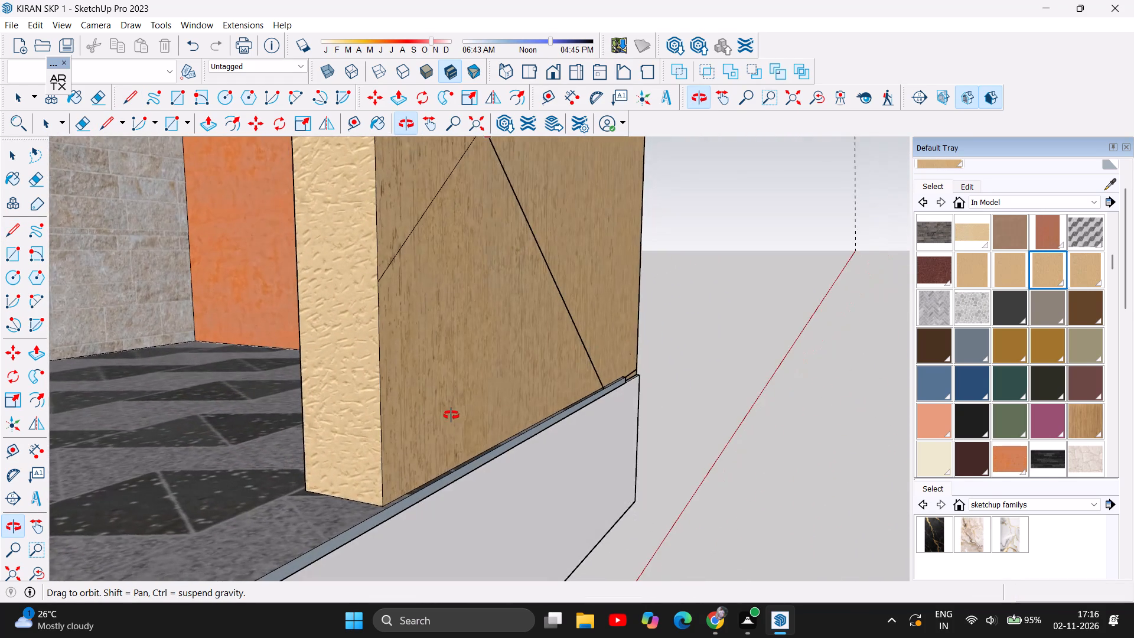
pyautogui.moveTo(451, 415); pyautogui.dragTo(499, 421)
pyautogui.scroll(2, 520, 463)
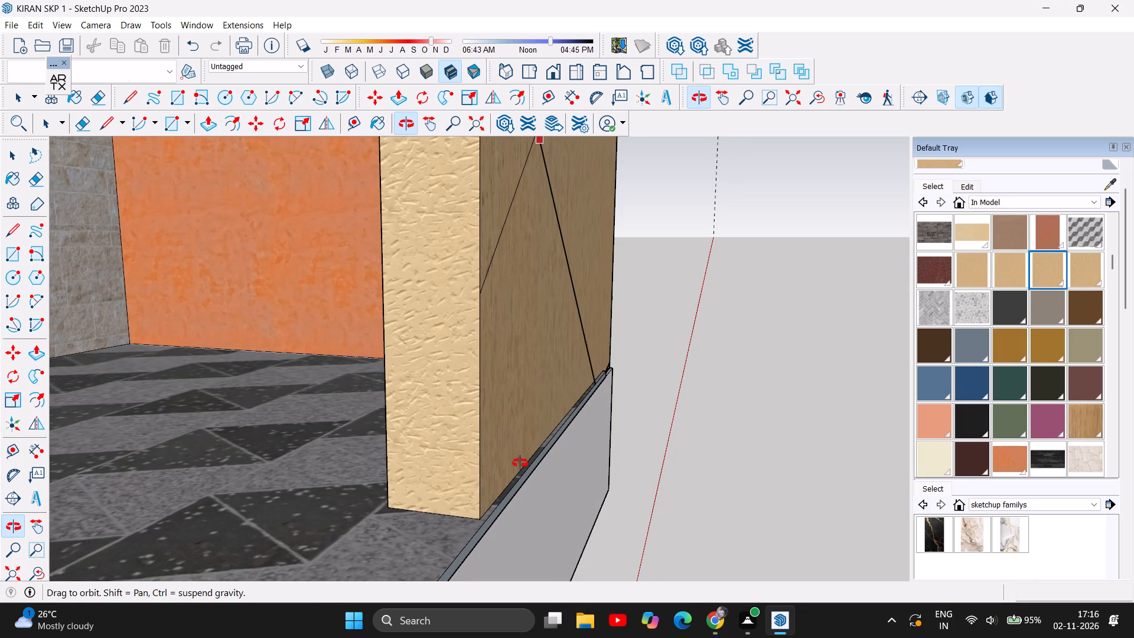
pyautogui.scroll(3, 520, 463)
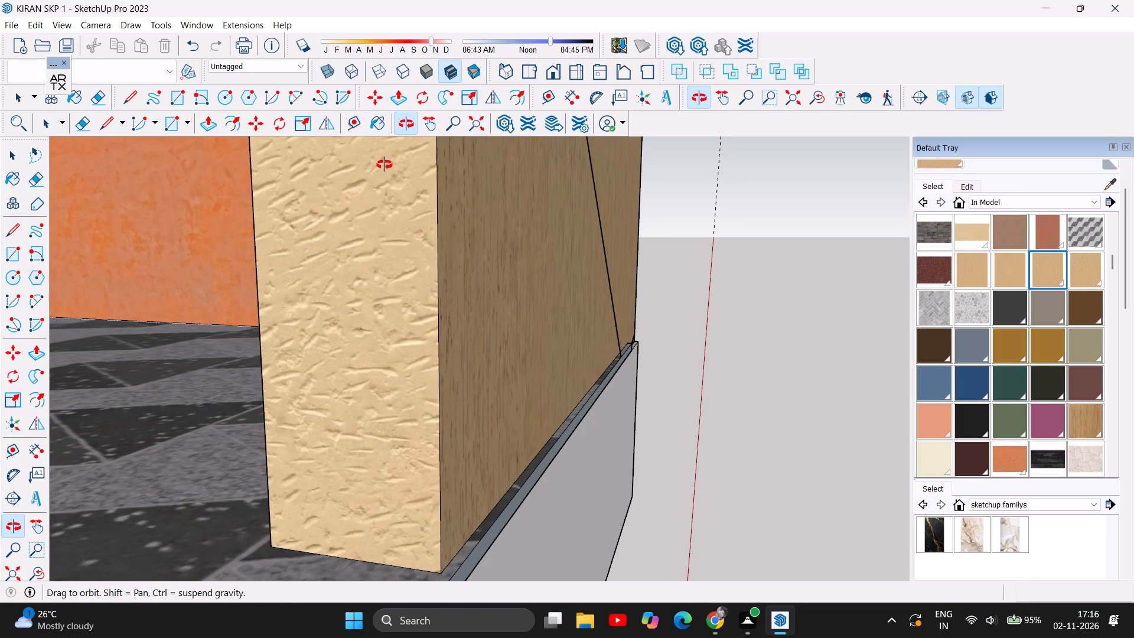
pyautogui.click(213, 124)
pyautogui.click(485, 310)
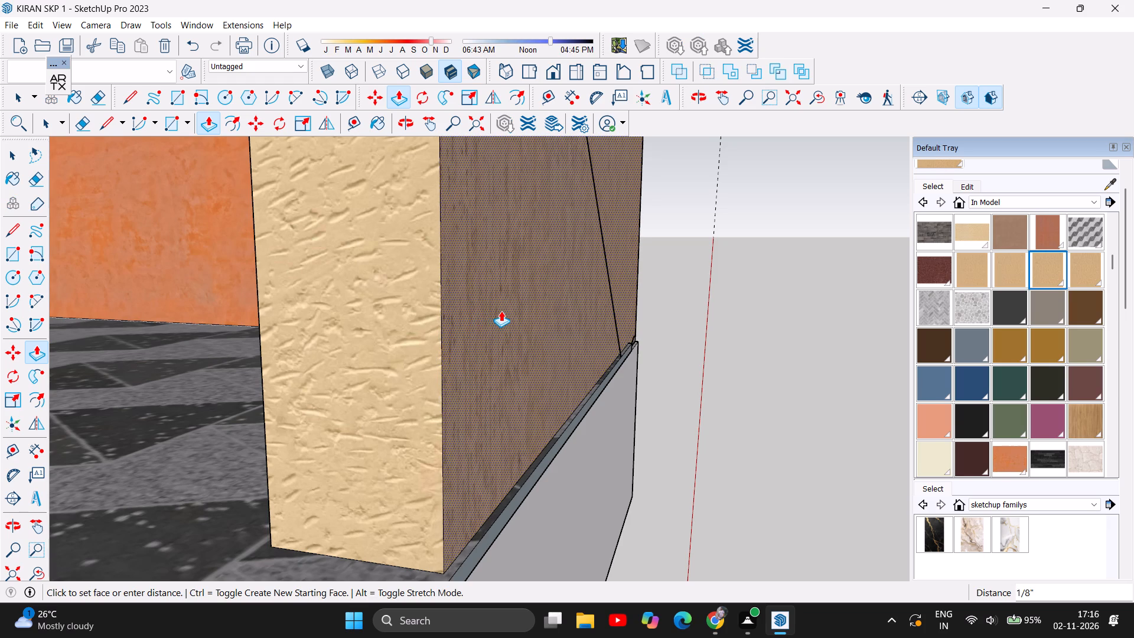
pyautogui.click(513, 311)
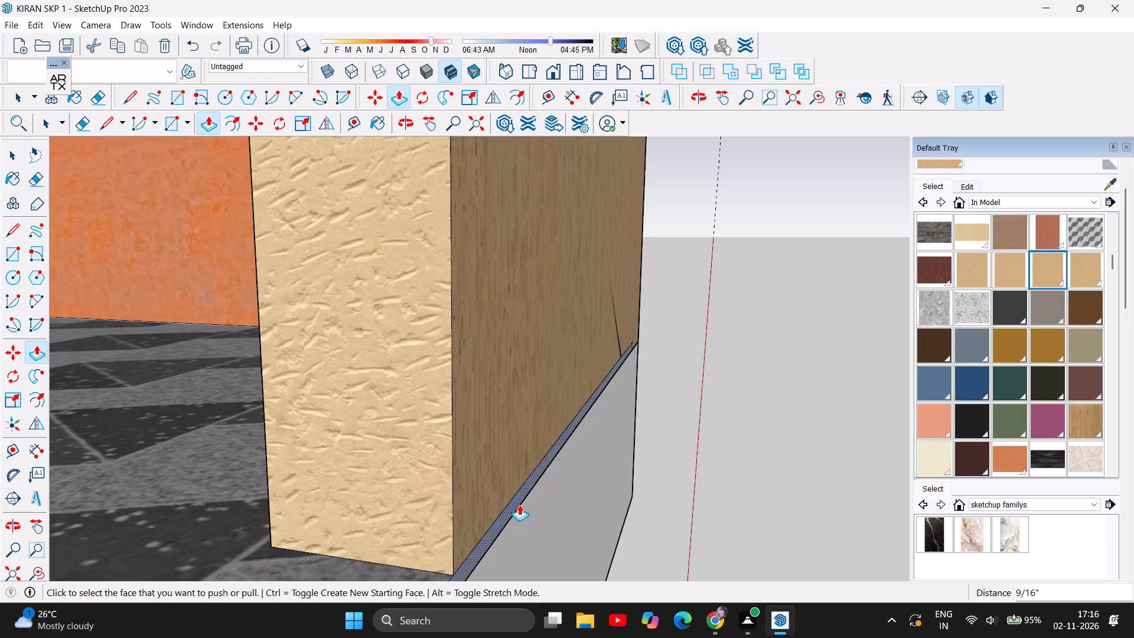
# Draw a 1" line across the ledge from the entrance panel's inner bottom corner to the plinth edge.
pyautogui.click(122, 86)
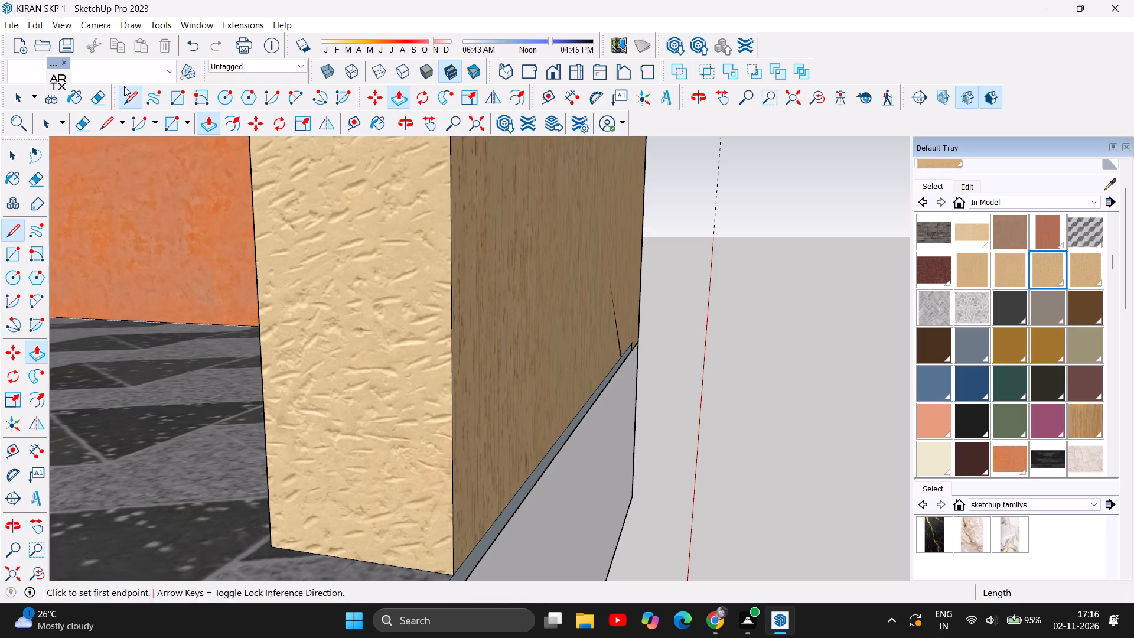
pyautogui.scroll(-4, 410, 8)
pyautogui.scroll(-4, 418, 297)
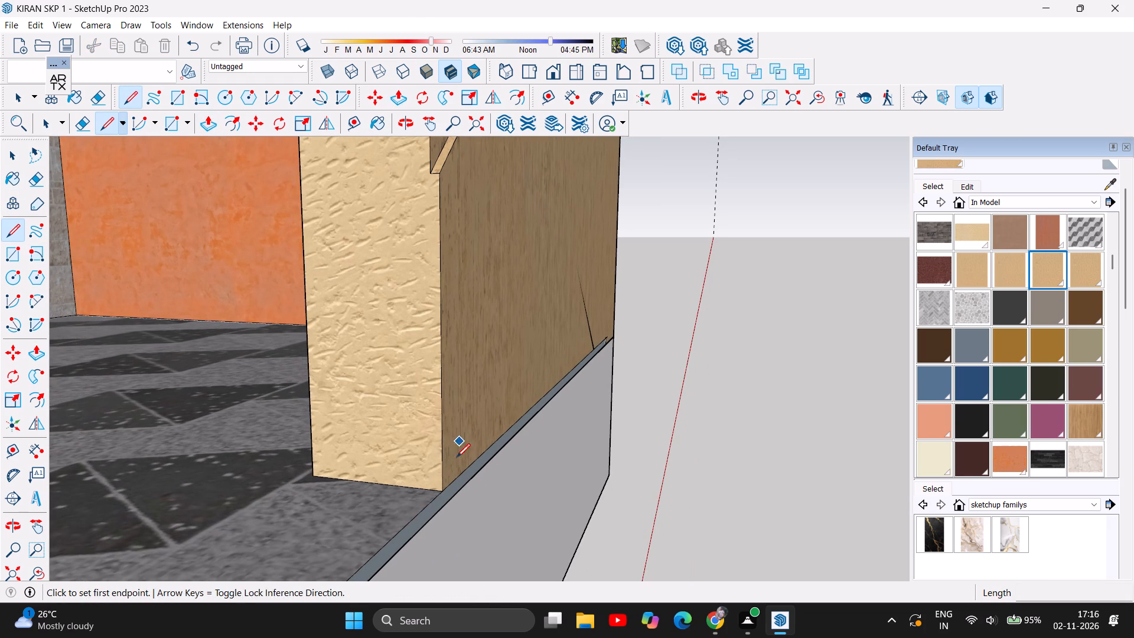
pyautogui.click(444, 494)
pyautogui.click(447, 506)
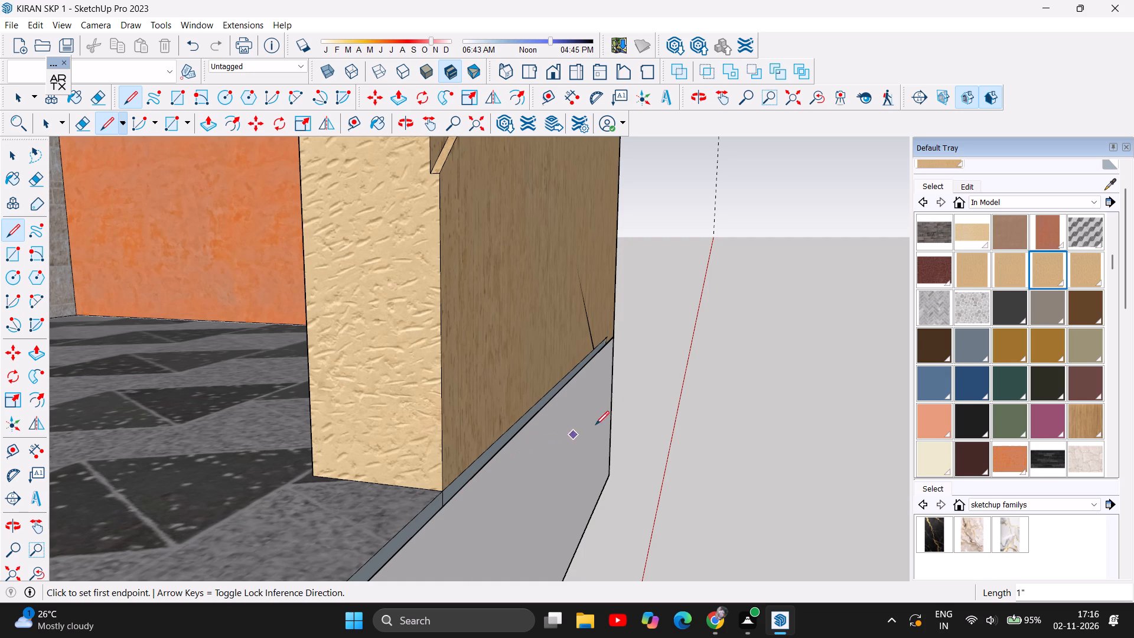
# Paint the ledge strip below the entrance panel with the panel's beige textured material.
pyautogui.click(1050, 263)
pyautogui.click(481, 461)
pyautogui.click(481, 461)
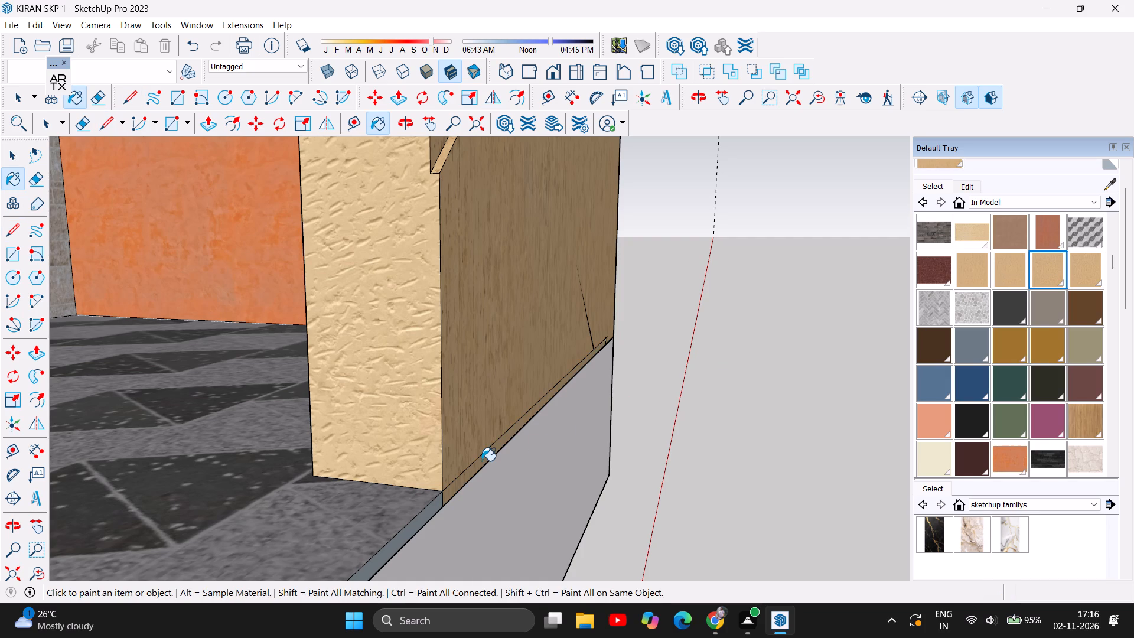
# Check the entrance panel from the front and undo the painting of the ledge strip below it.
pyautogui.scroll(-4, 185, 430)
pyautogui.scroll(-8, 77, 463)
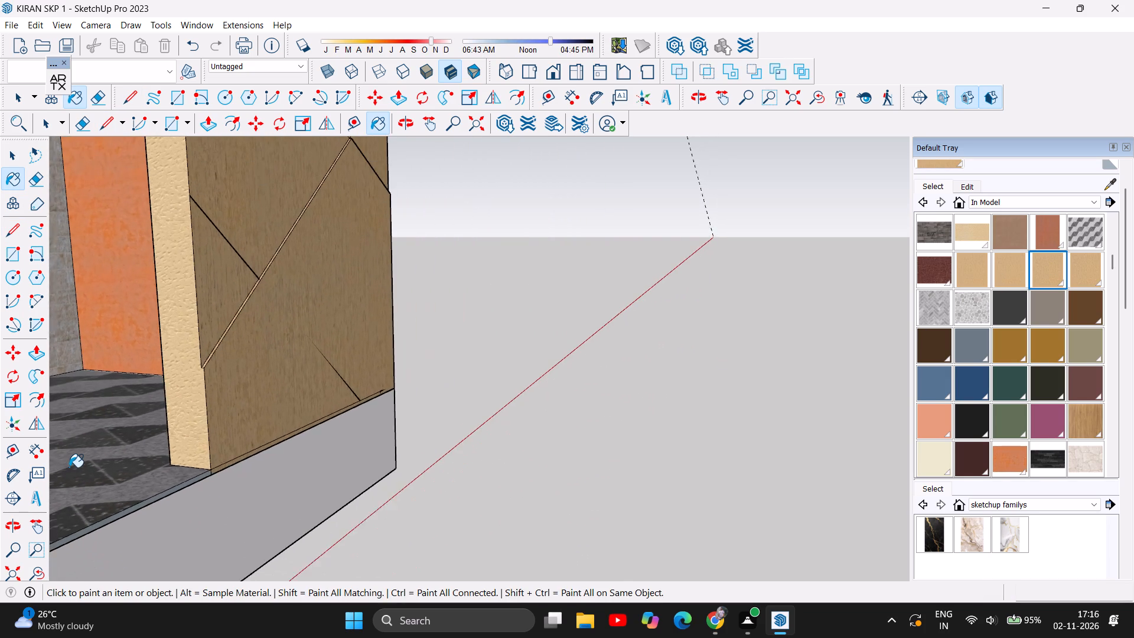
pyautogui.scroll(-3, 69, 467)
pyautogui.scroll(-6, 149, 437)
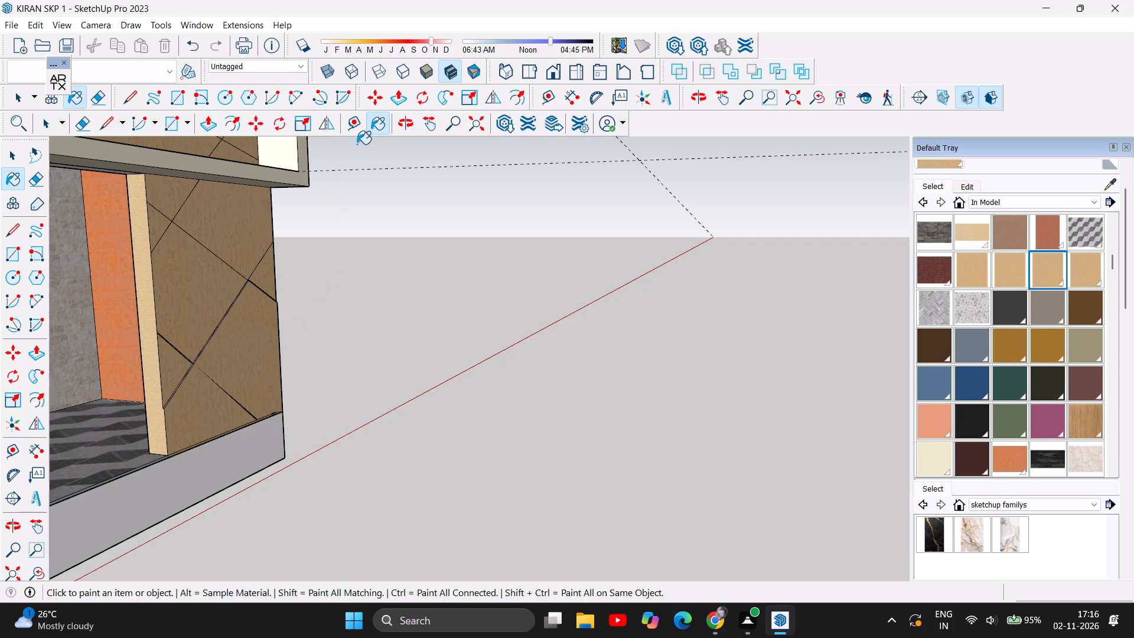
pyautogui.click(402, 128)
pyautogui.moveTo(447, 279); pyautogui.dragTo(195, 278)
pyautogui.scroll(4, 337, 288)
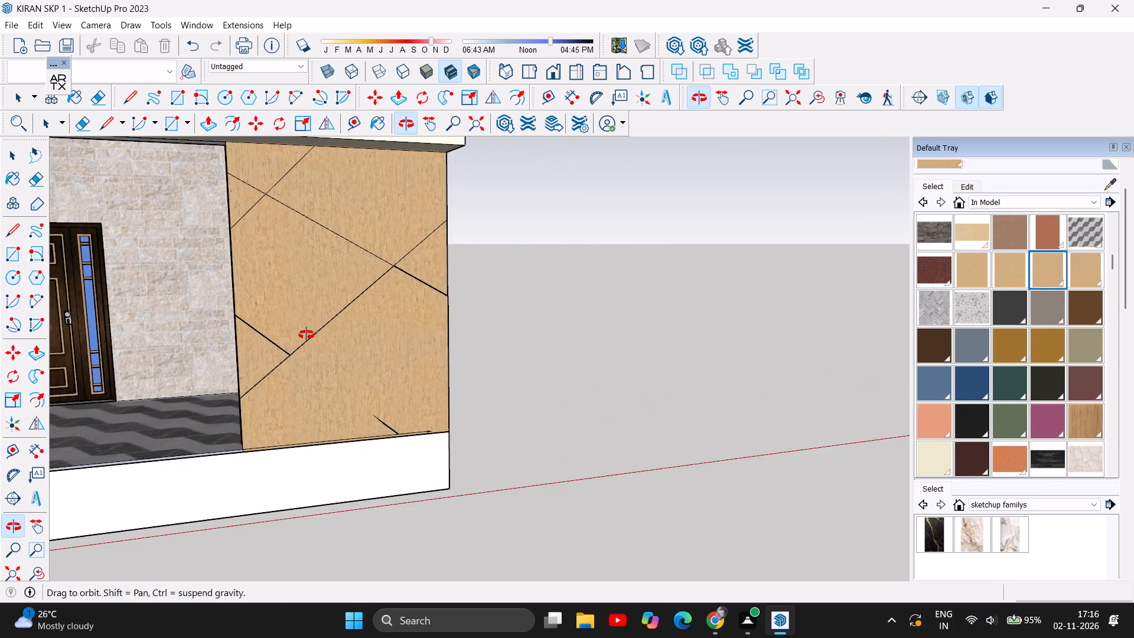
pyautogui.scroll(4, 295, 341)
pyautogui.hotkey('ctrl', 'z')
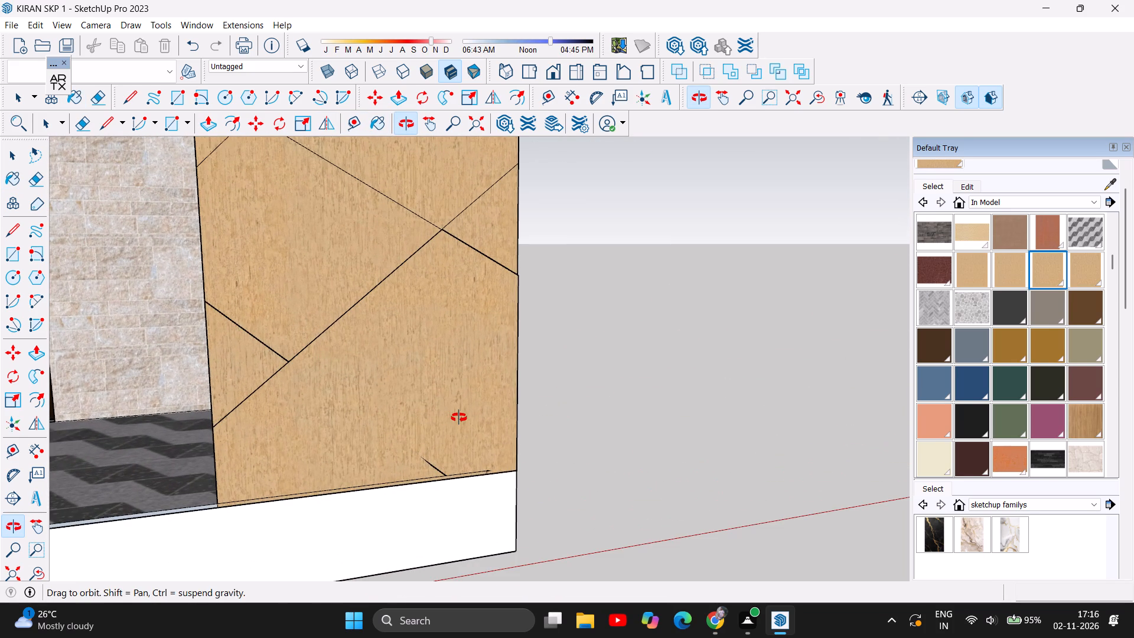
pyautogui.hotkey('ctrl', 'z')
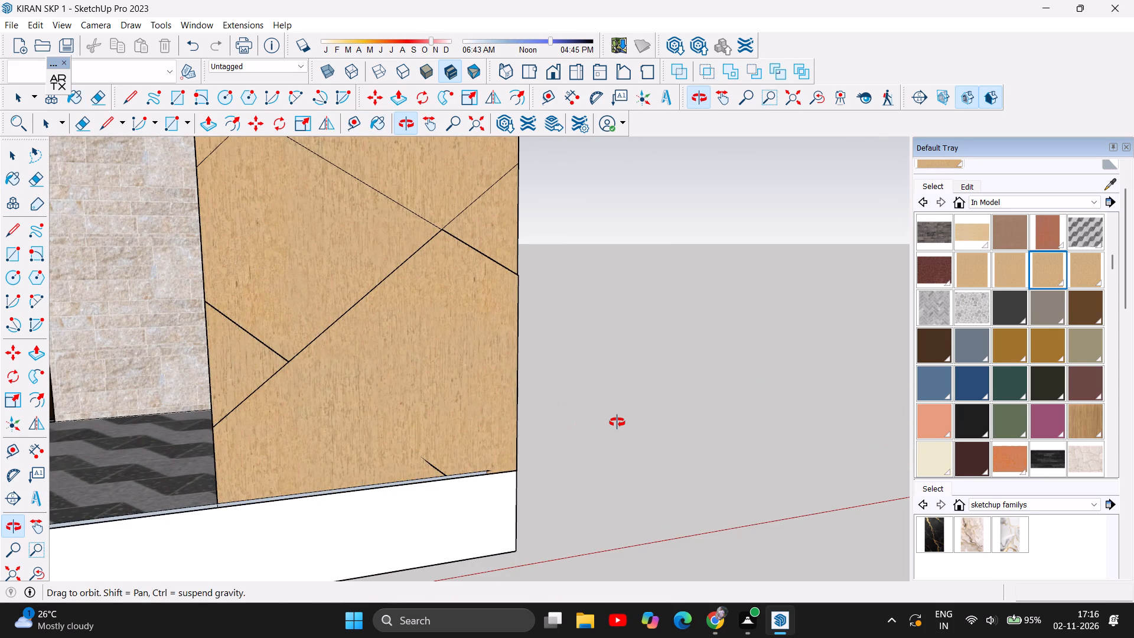
# Undo the recent ledge line and Push/Pull edits at the lower part of the entrance panel.
pyautogui.hotkey('ctrl', 'z')
pyautogui.hotkey('ctrl', 'z')
pyautogui.moveTo(416, 420); pyautogui.dragTo(650, 416)
pyautogui.click(650, 416)
pyautogui.moveTo(295, 360); pyautogui.dragTo(347, 334)
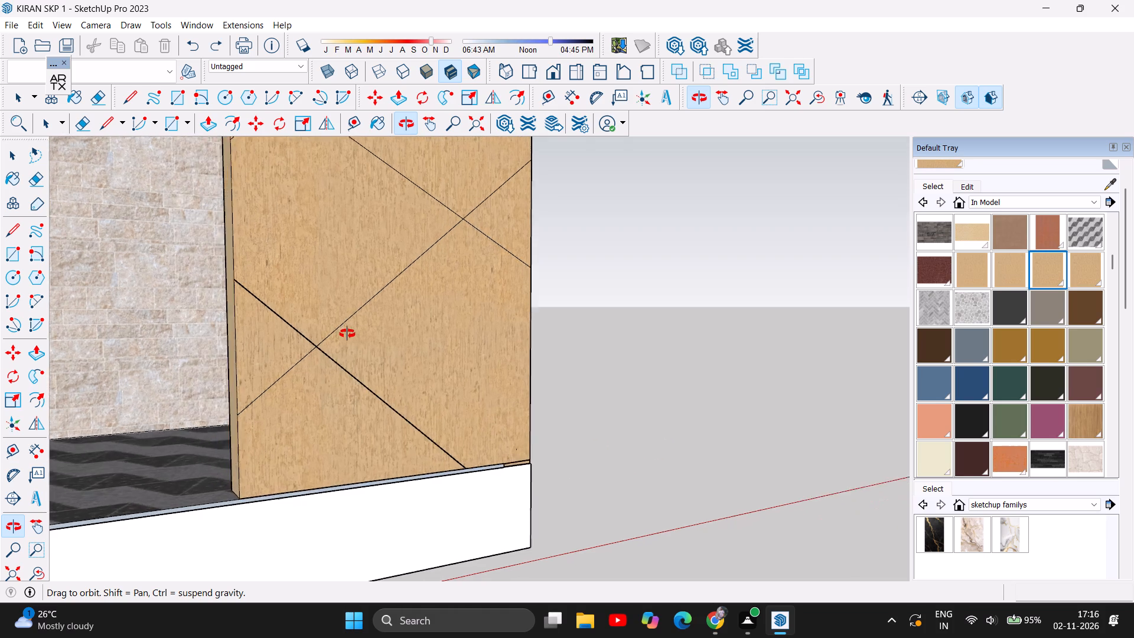
pyautogui.moveTo(347, 334); pyautogui.dragTo(569, 354)
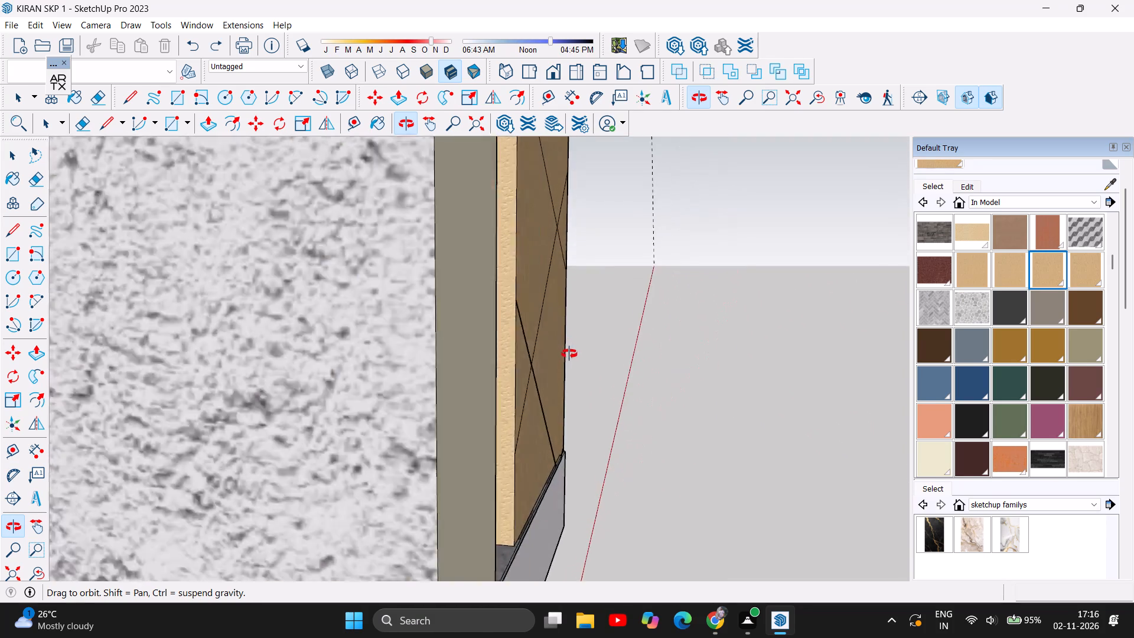
pyautogui.moveTo(569, 354); pyautogui.dragTo(491, 372)
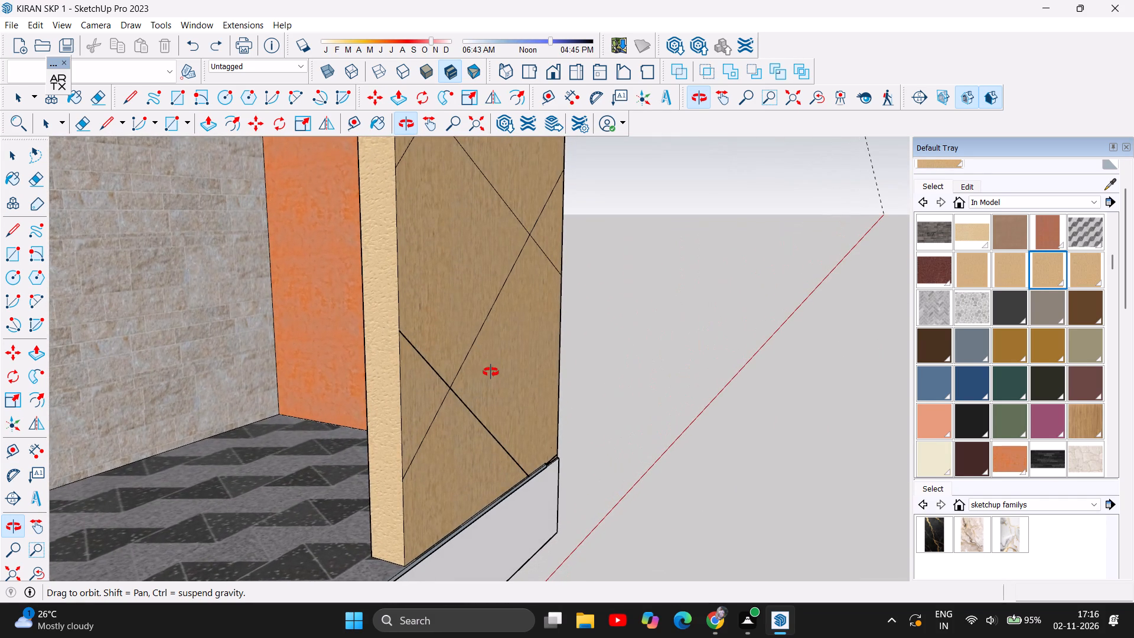
pyautogui.hotkey('ctrl', 'z')
pyautogui.moveTo(592, 369); pyautogui.dragTo(379, 380)
pyautogui.hotkey('ctrl', 'z')
pyautogui.moveTo(415, 383); pyautogui.dragTo(370, 402)
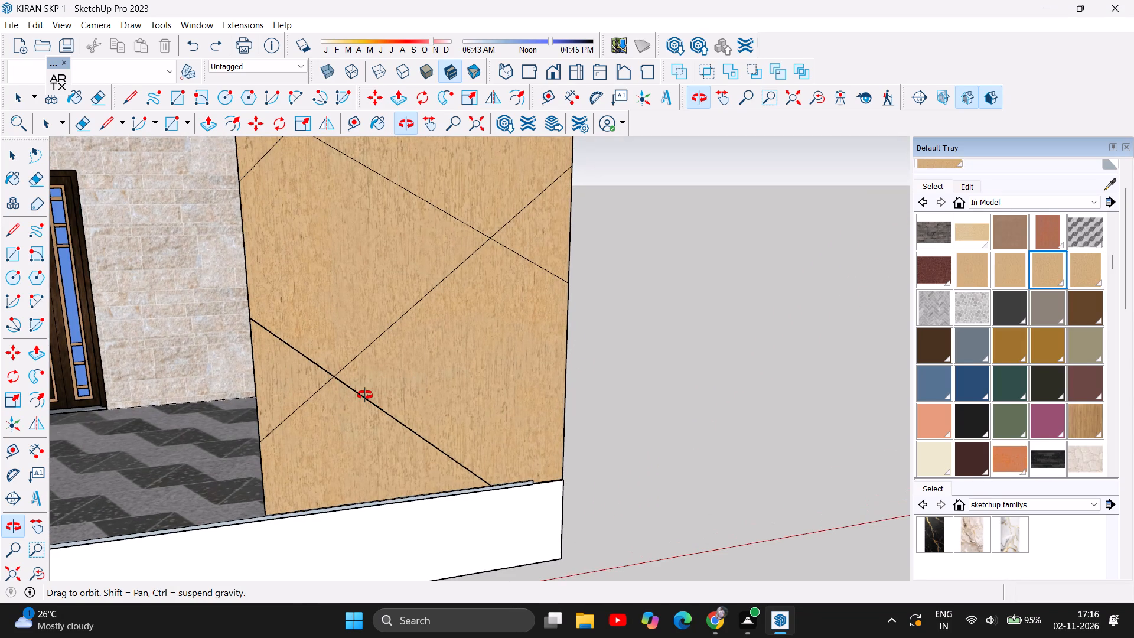
# Examine the entrance panel's diagonal lines and the porch front from several angles and distances.
pyautogui.scroll(-3, 365, 395)
pyautogui.scroll(-4, 454, 438)
pyautogui.moveTo(539, 430); pyautogui.dragTo(435, 438)
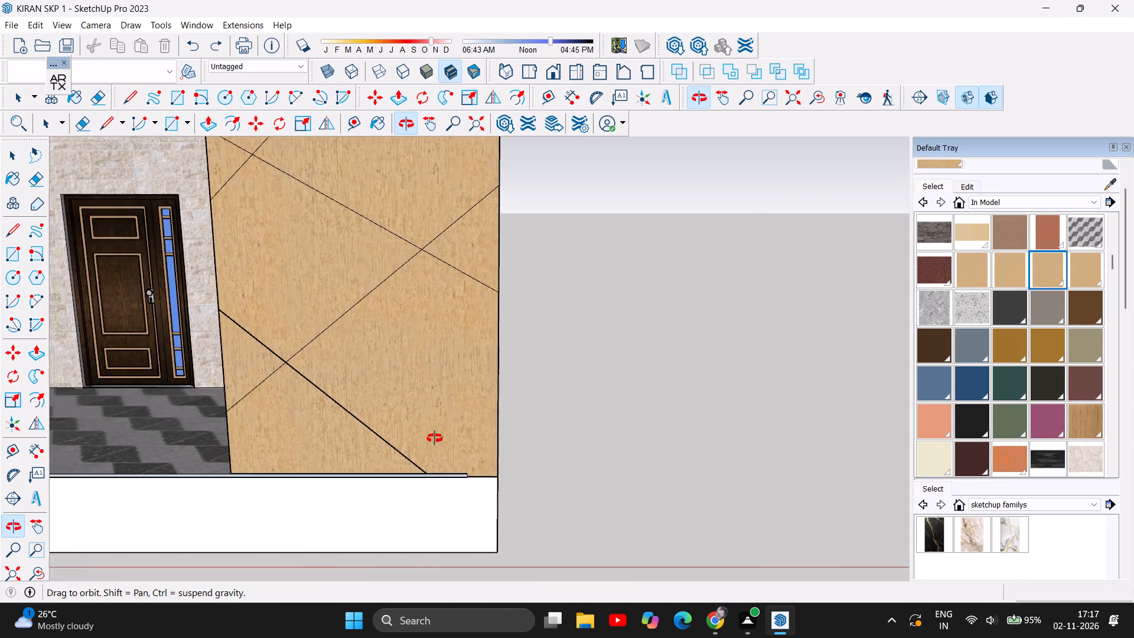
pyautogui.moveTo(435, 438); pyautogui.dragTo(563, 422)
pyautogui.scroll(-3, 615, 412)
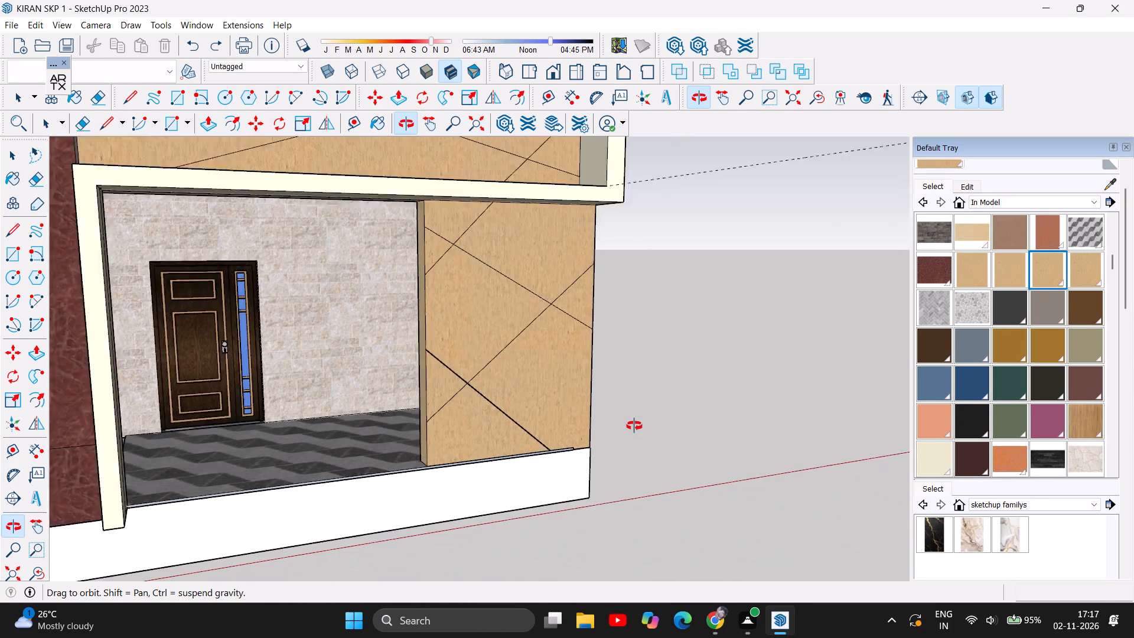
pyautogui.scroll(-3, 634, 426)
pyautogui.moveTo(618, 413); pyautogui.dragTo(434, 363)
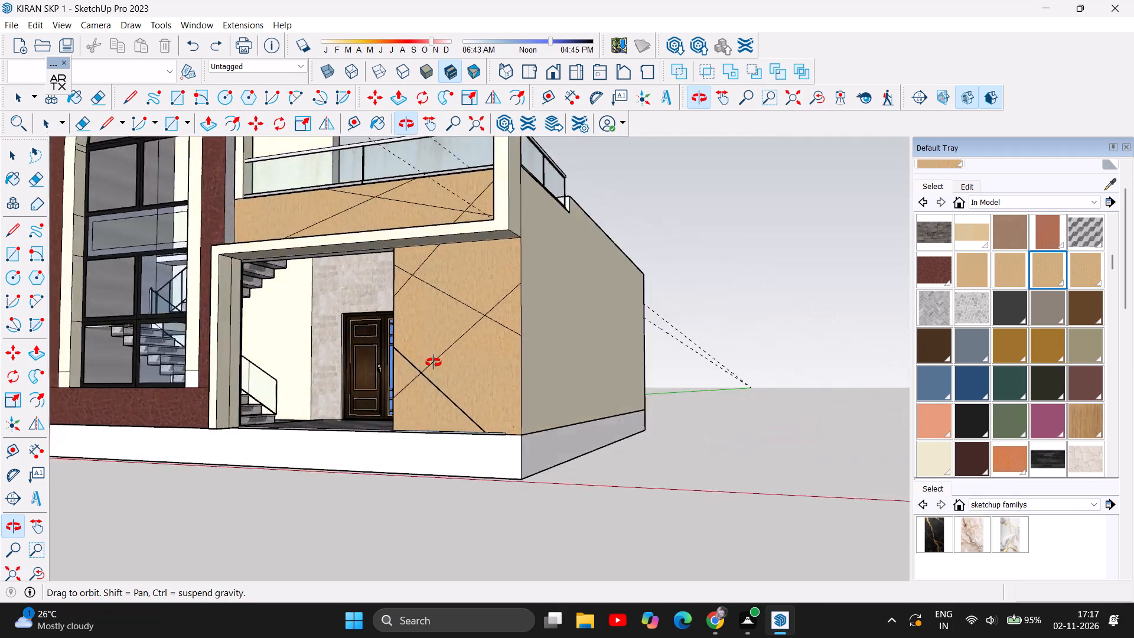
pyautogui.moveTo(434, 363); pyautogui.dragTo(671, 419)
pyautogui.moveTo(668, 418); pyautogui.dragTo(653, 408)
pyautogui.scroll(4, 535, 352)
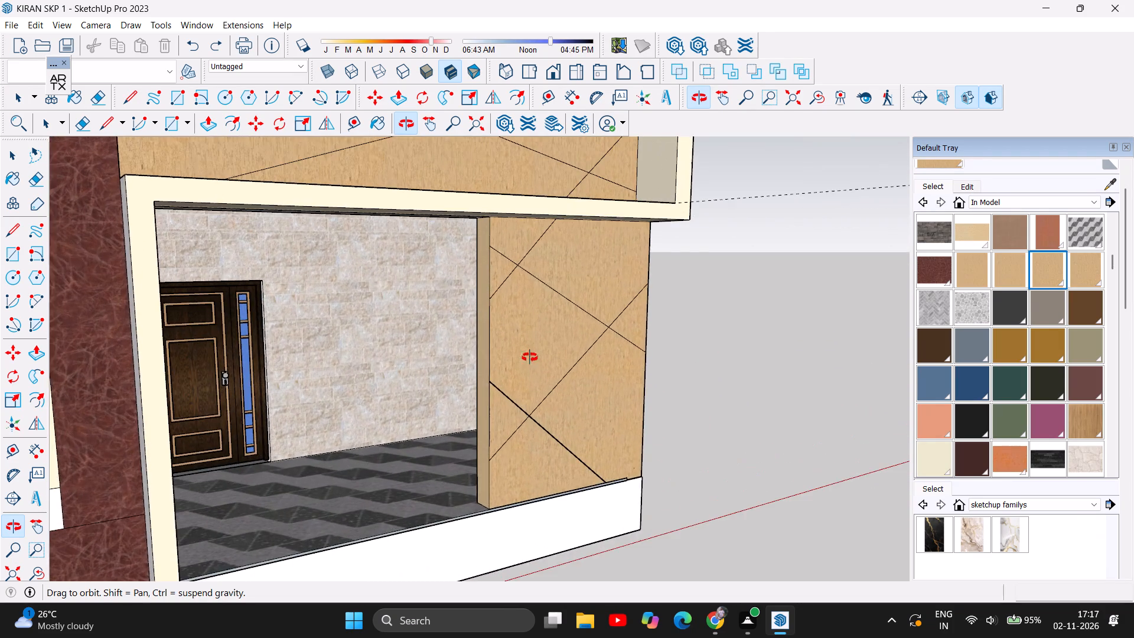
pyautogui.scroll(5, 493, 444)
# Delete the thick lower diagonal line running down to the bottom edge of the entrance panel.
pyautogui.moveTo(19, 160); pyautogui.dragTo(27, 165)
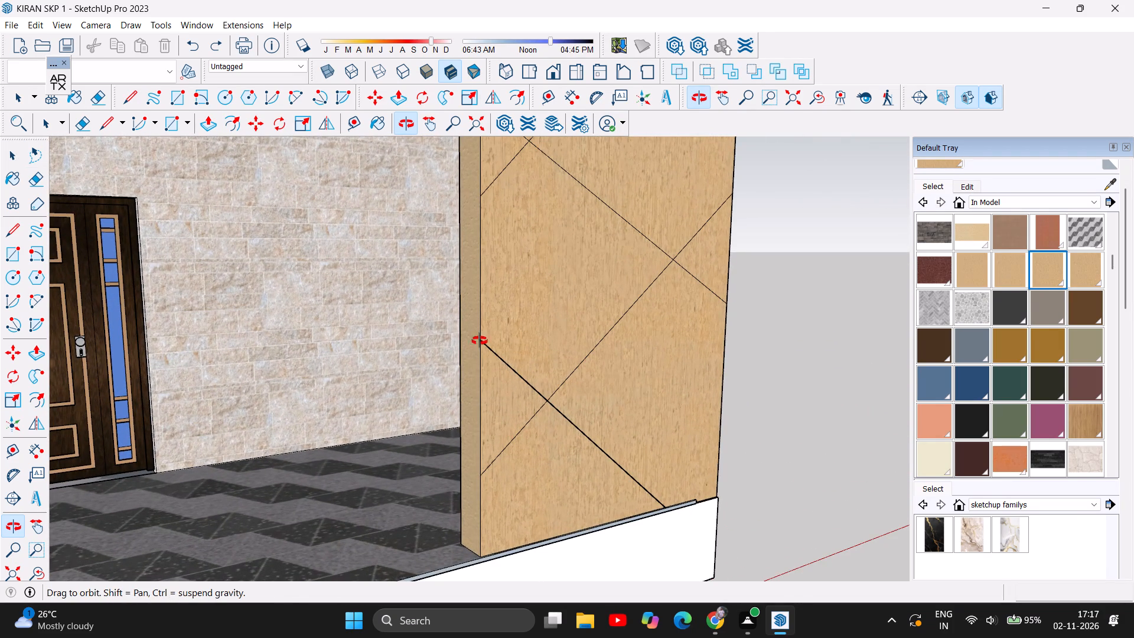
pyautogui.click(18, 149)
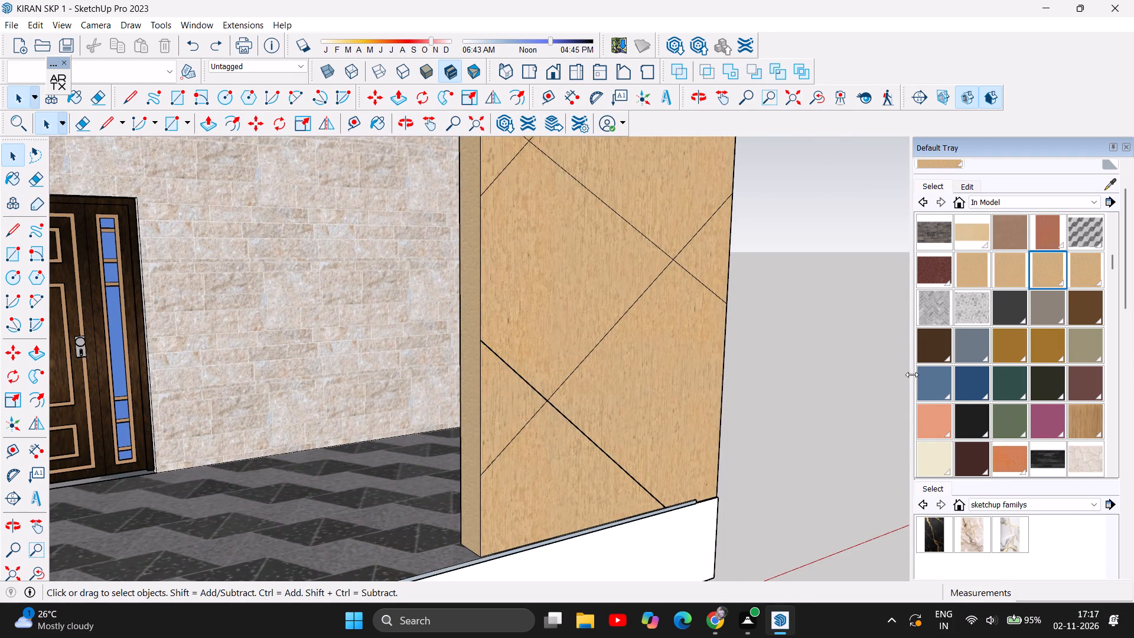
pyautogui.click(800, 212)
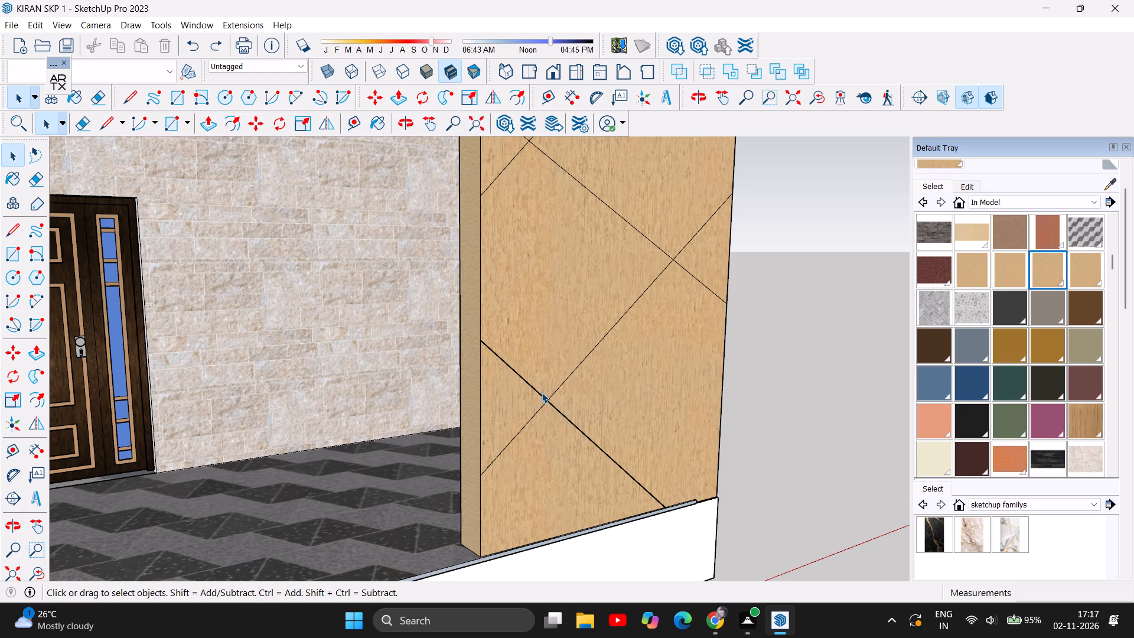
pyautogui.click(540, 395)
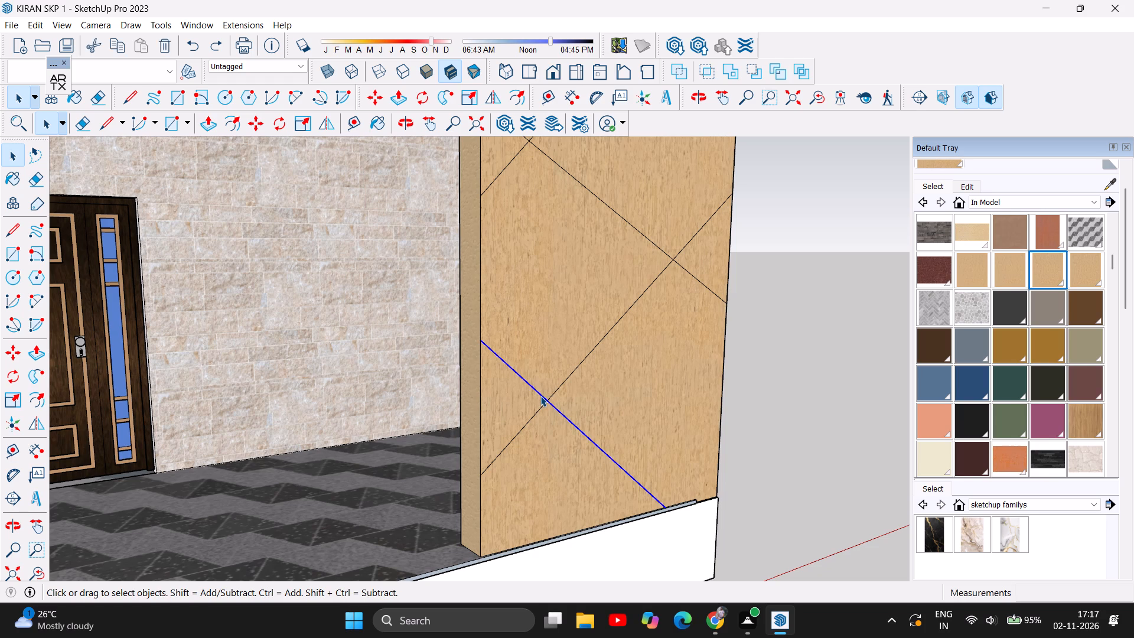
pyautogui.press('Delete')
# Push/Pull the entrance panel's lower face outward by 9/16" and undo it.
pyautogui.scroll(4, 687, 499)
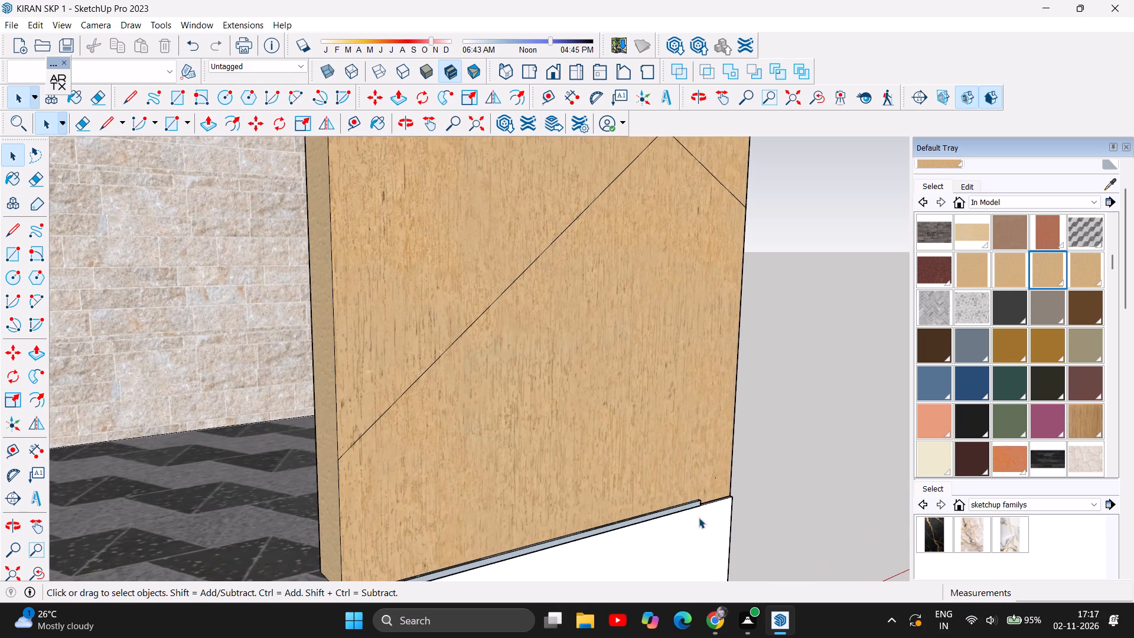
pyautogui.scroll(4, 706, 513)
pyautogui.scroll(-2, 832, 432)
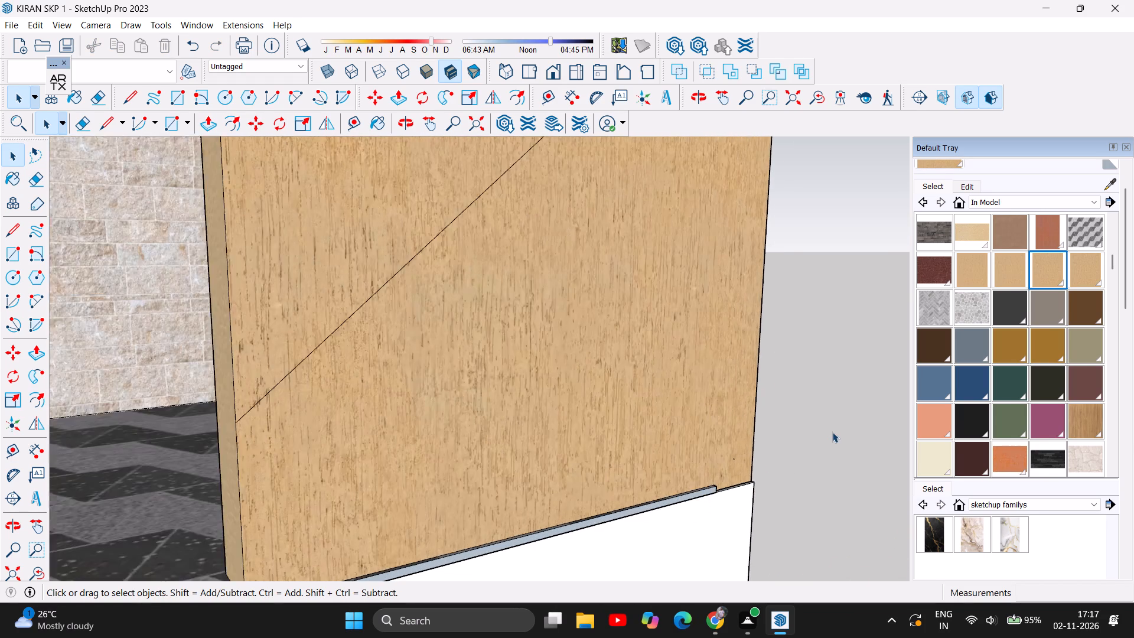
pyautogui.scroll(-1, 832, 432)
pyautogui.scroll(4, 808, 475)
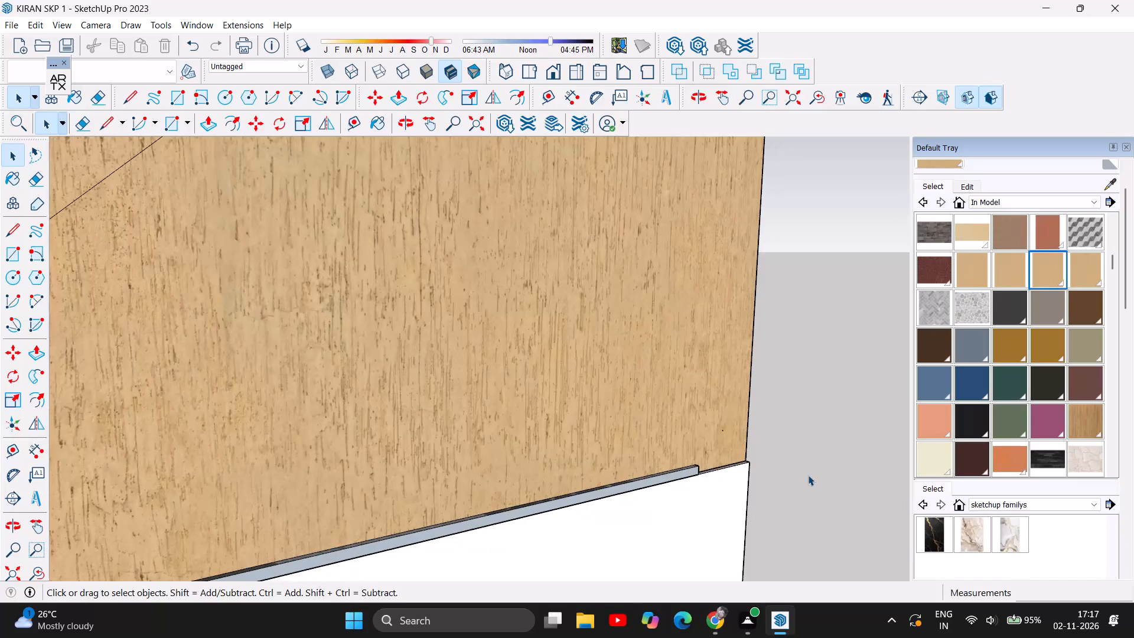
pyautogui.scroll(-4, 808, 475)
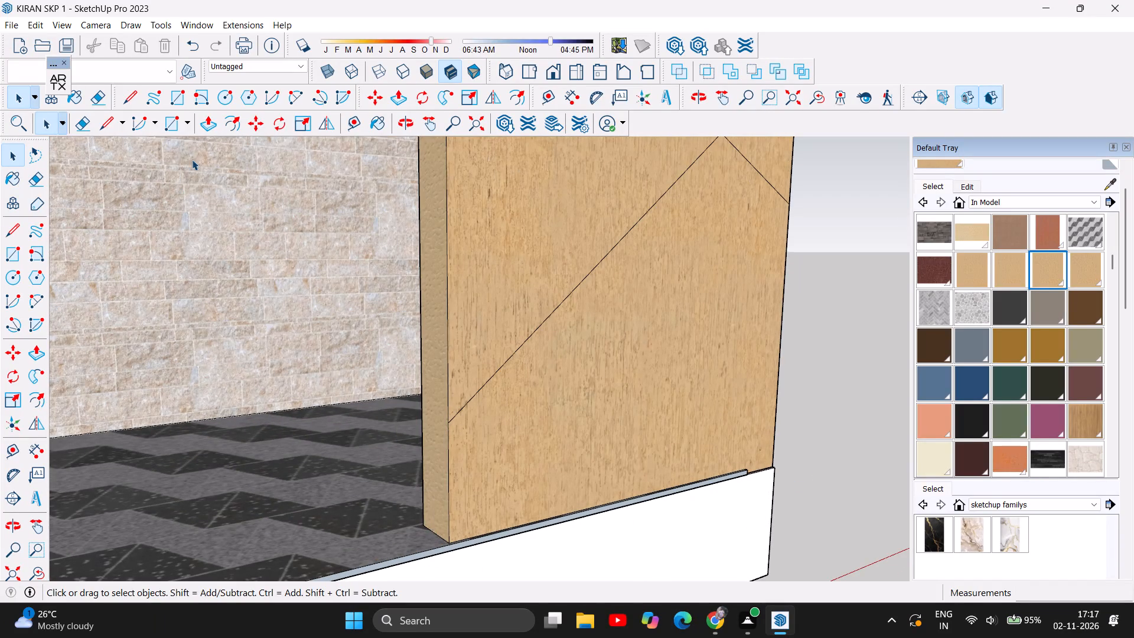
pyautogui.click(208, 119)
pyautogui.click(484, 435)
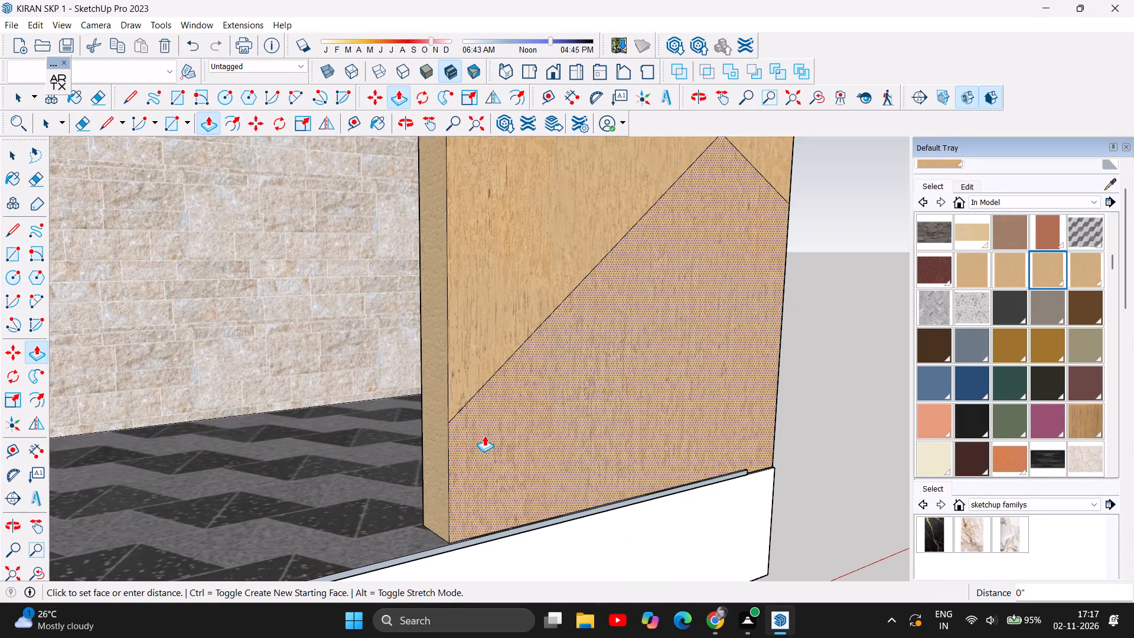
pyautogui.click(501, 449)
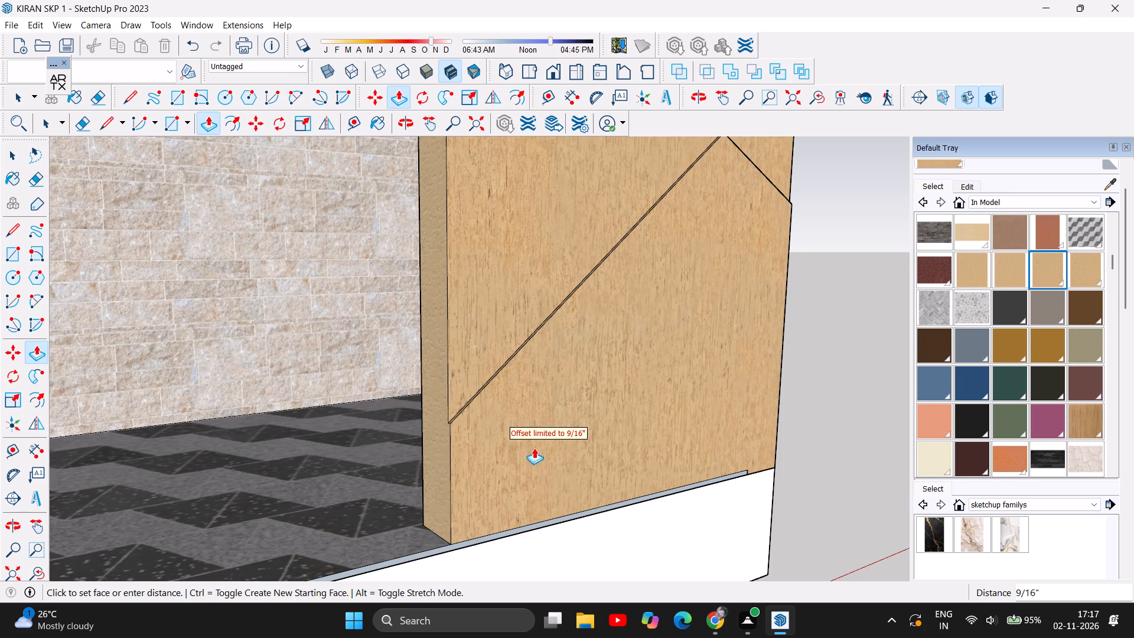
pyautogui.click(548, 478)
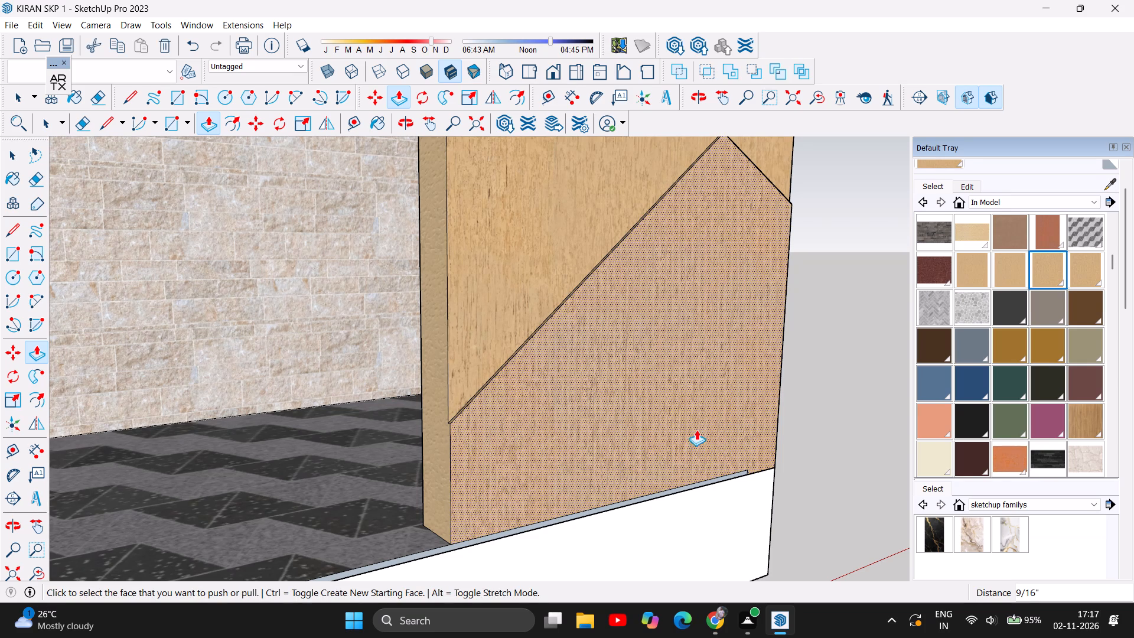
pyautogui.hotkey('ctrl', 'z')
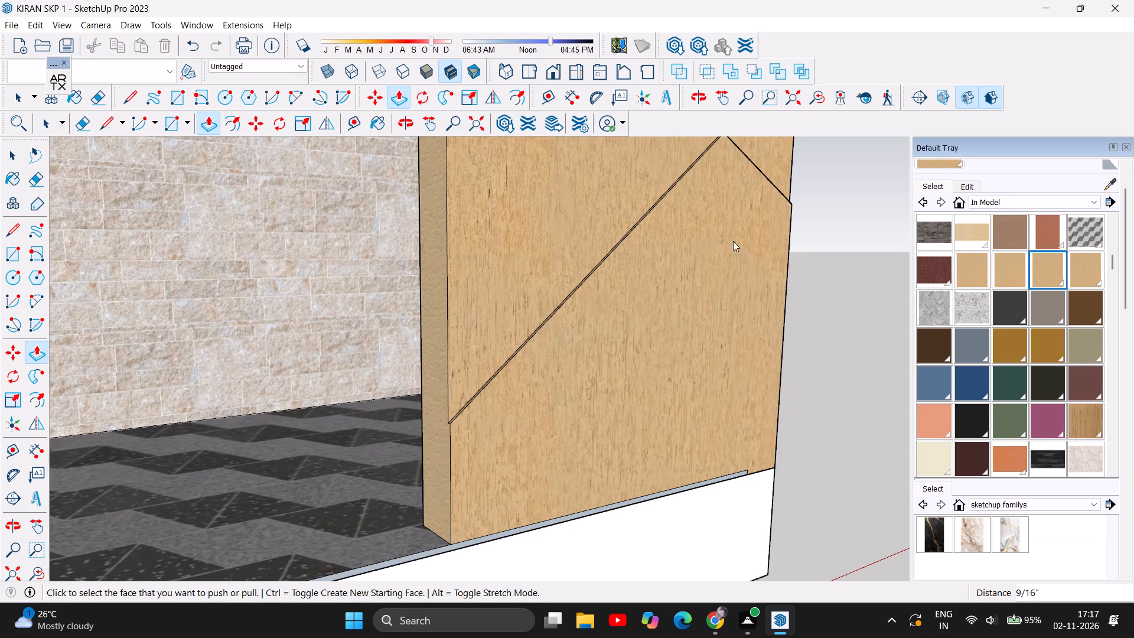
# Push/Pull the thin floor-edge strip below the entrance panel inward by 9/16".
pyautogui.scroll(-1, 840, 362)
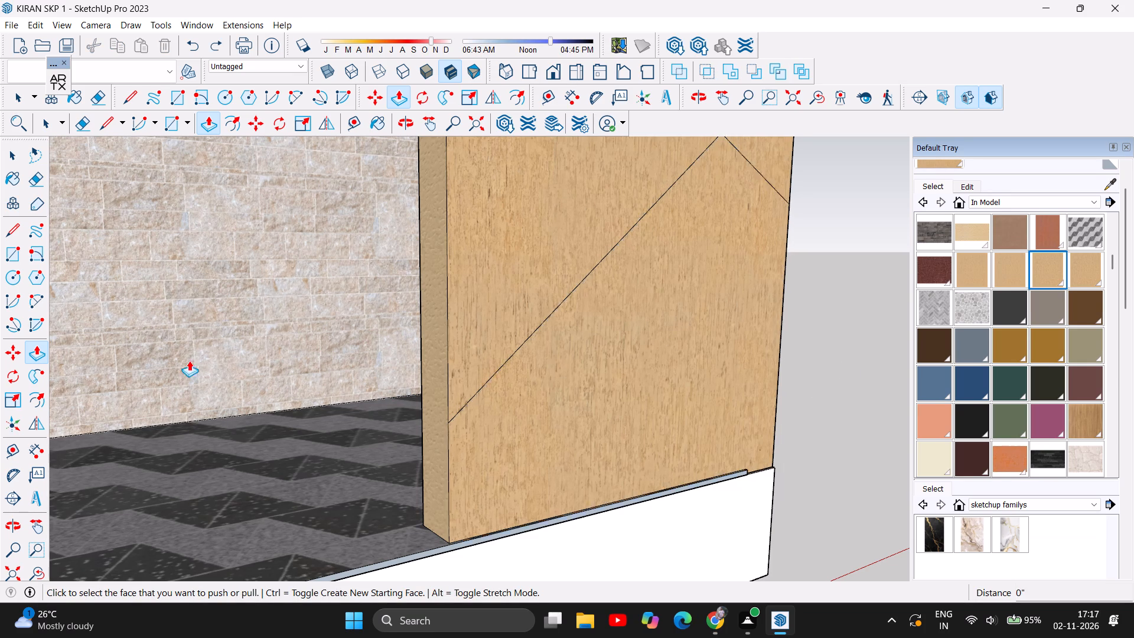
pyautogui.scroll(-6, 188, 366)
pyautogui.scroll(1, 376, 333)
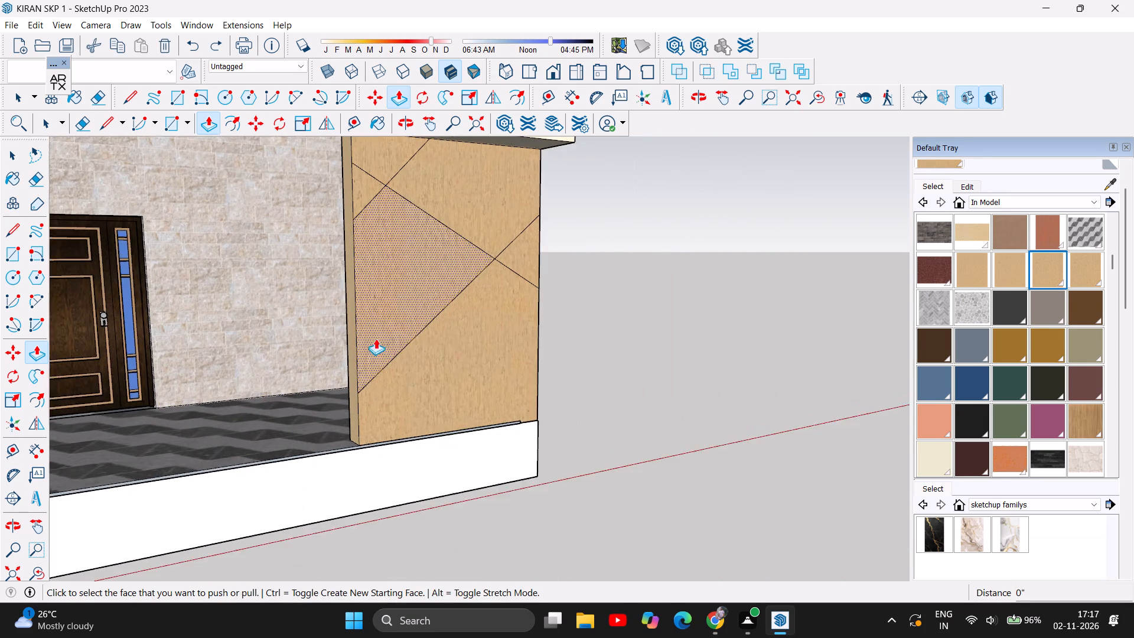
pyautogui.scroll(3, 376, 338)
pyautogui.scroll(5, 377, 407)
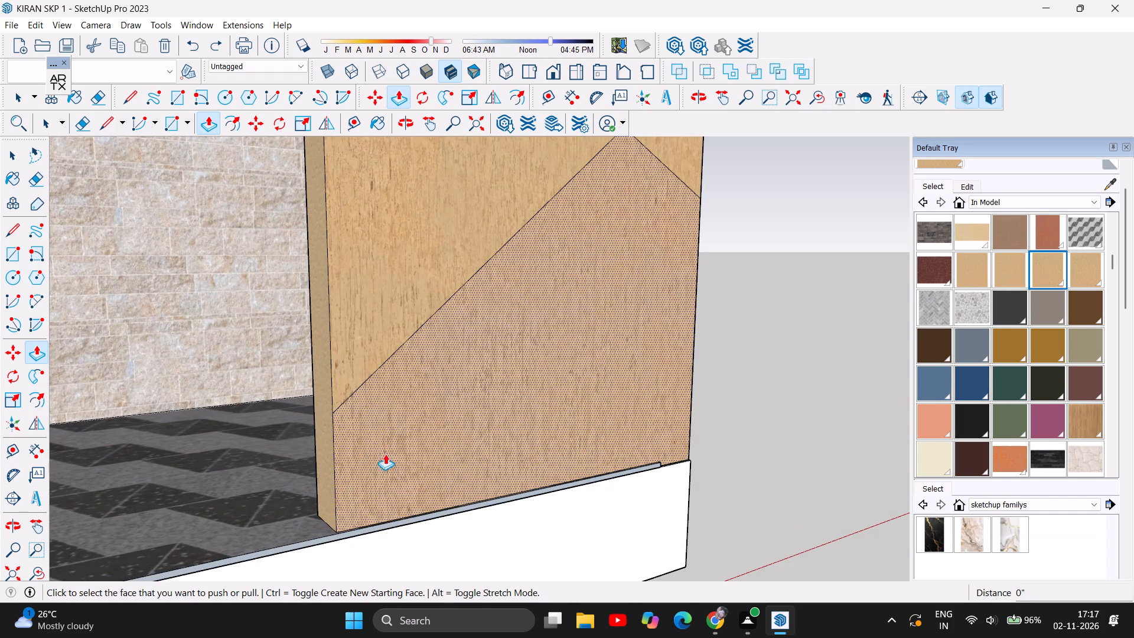
pyautogui.scroll(-3, 31, 496)
pyautogui.scroll(5, 328, 529)
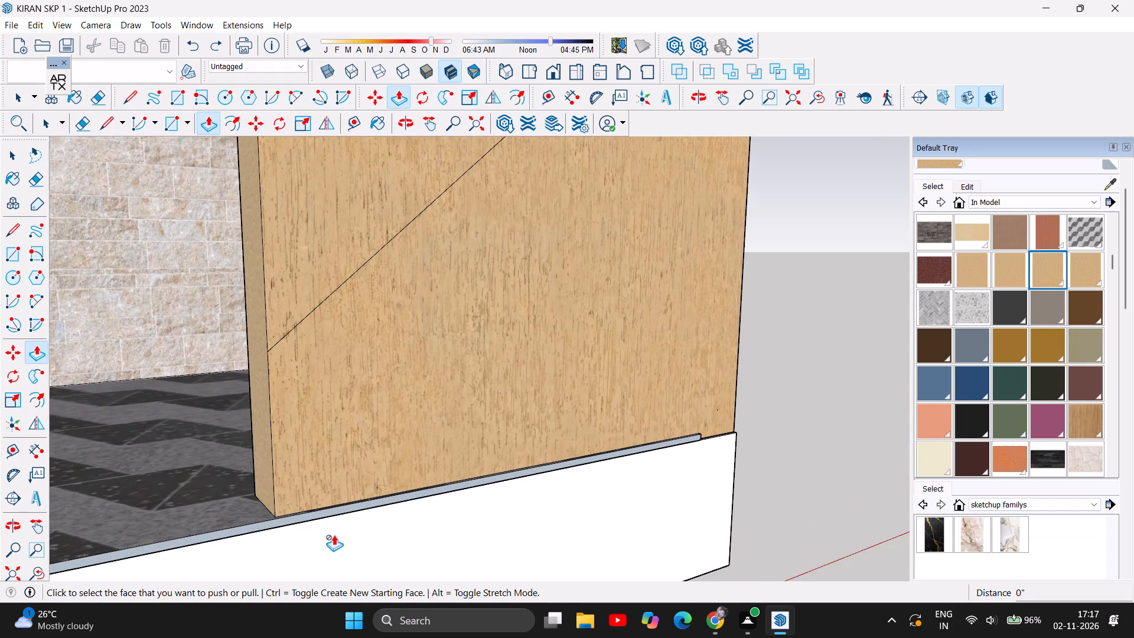
pyautogui.scroll(8, 275, 529)
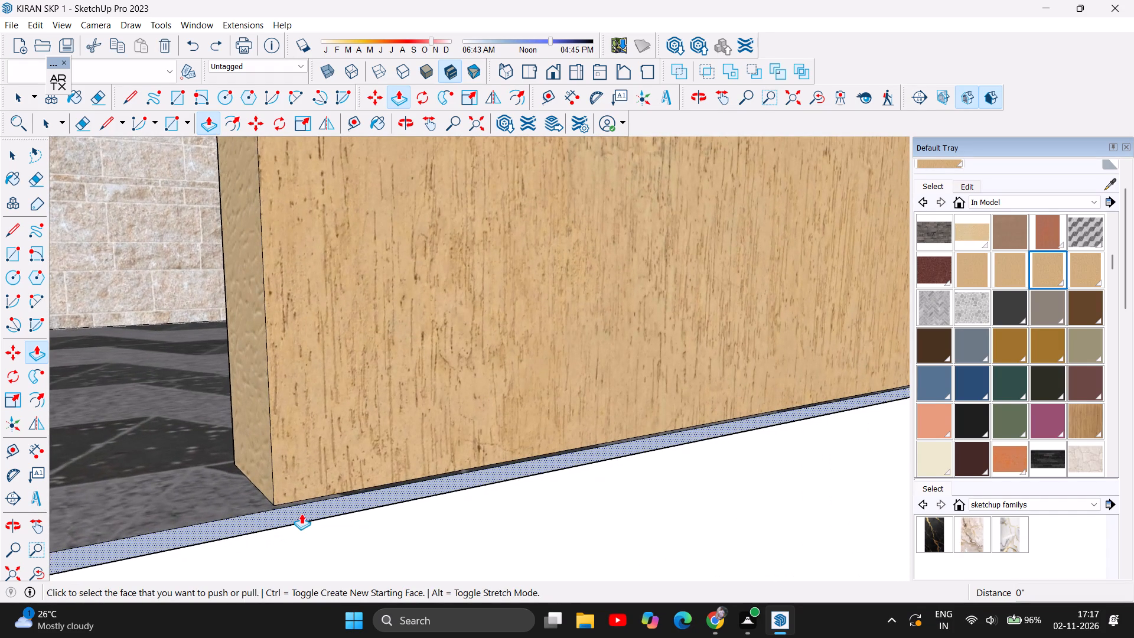
pyautogui.click(302, 513)
pyautogui.click(292, 505)
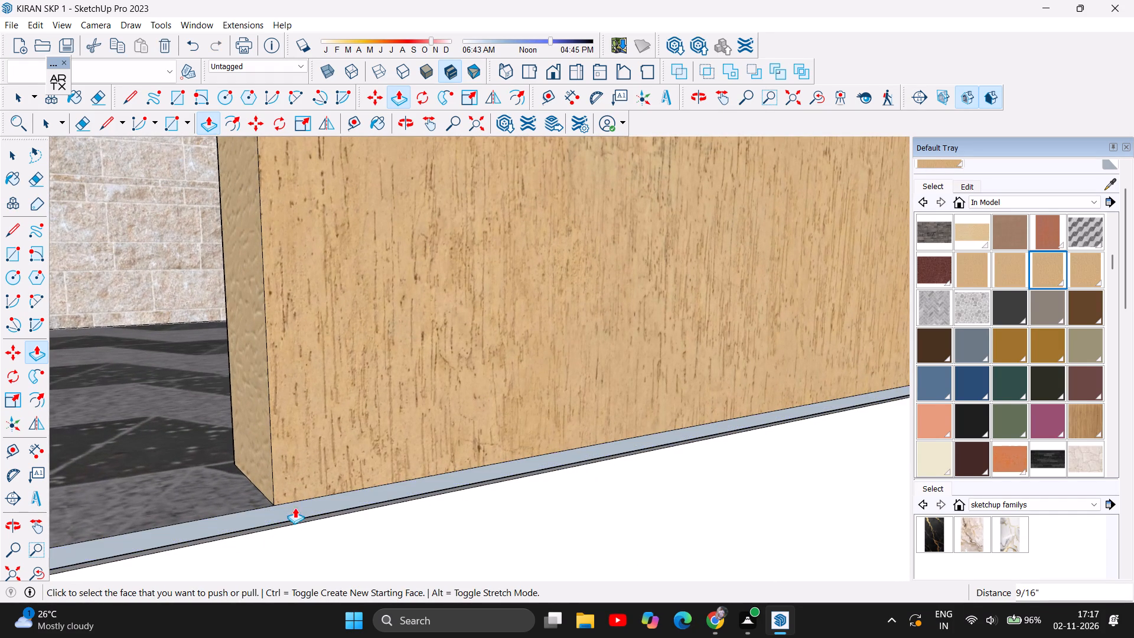
# Check the floor-edge strip and the entrance panel's bottom edge close up and from farther away.
pyautogui.scroll(-5, 337, 528)
pyautogui.click(477, 525)
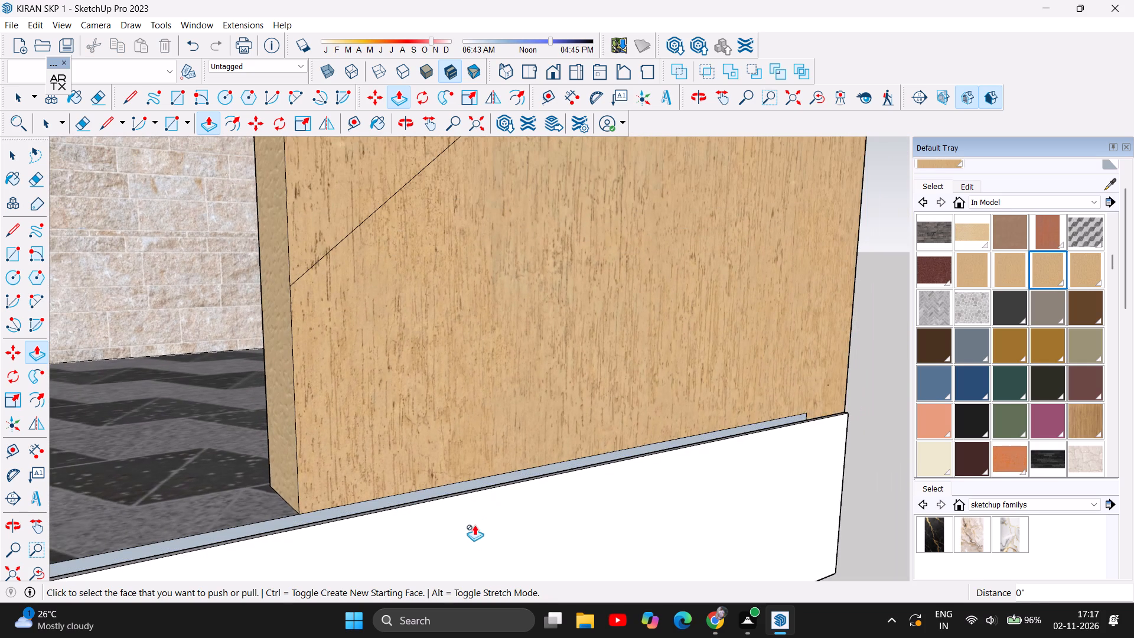
pyautogui.scroll(-6, 559, 514)
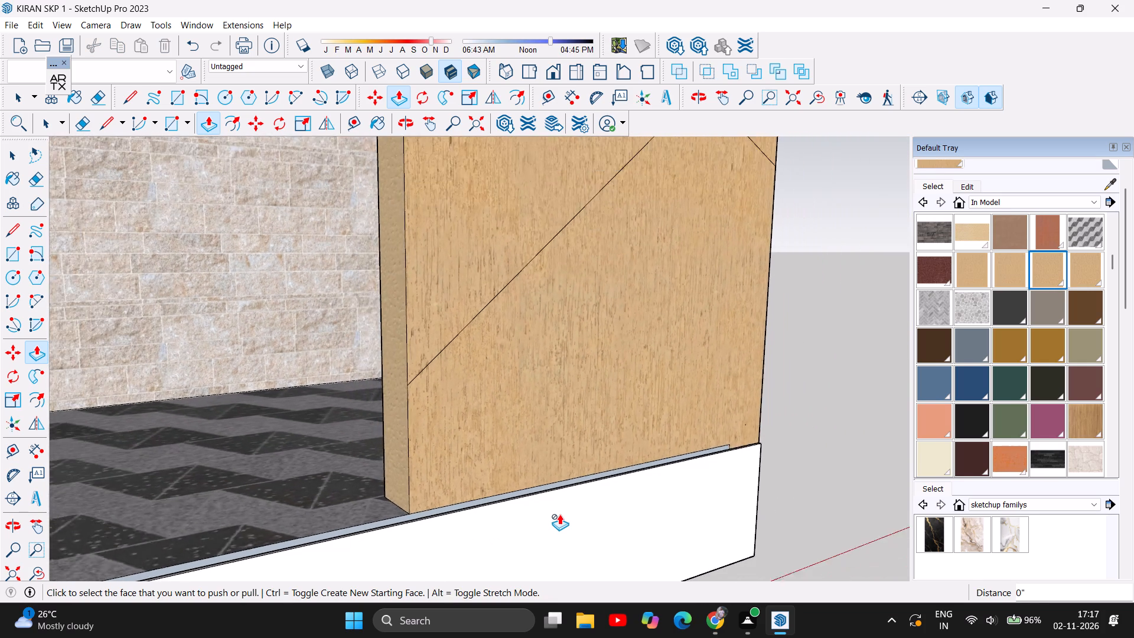
pyautogui.scroll(-3, 566, 514)
pyautogui.scroll(6, 724, 476)
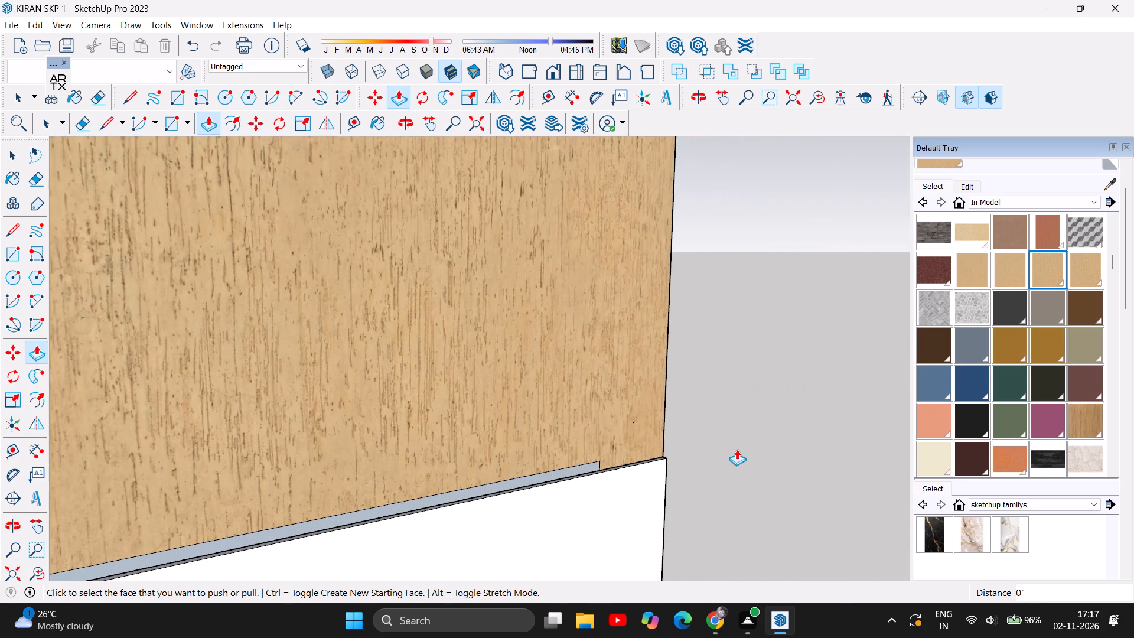
pyautogui.scroll(-11, 737, 449)
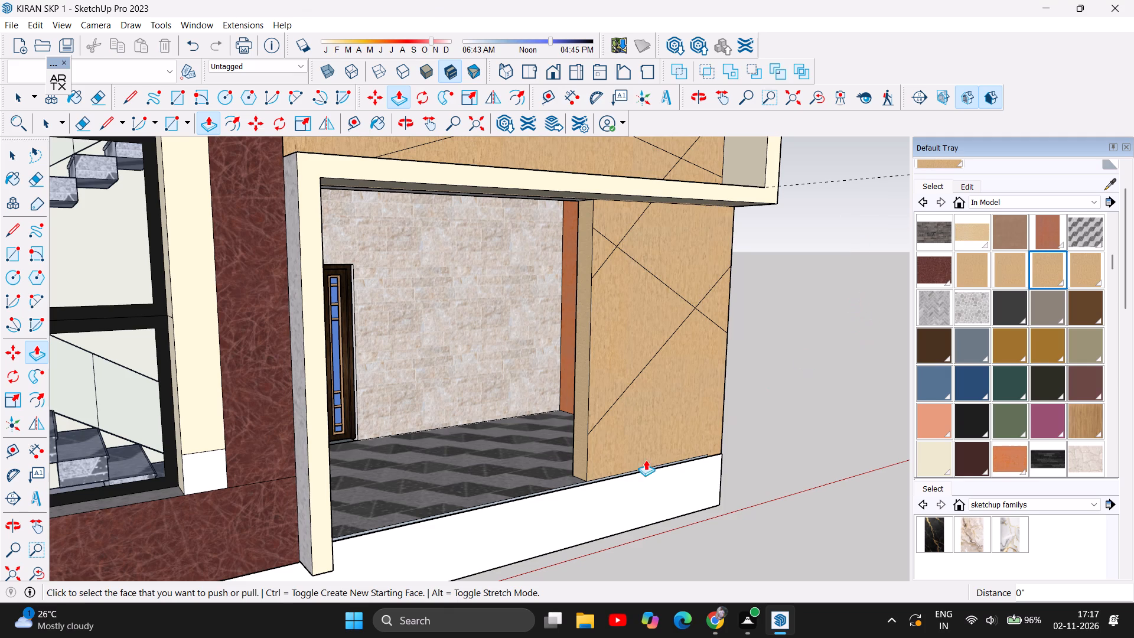
pyautogui.scroll(-3, 368, 403)
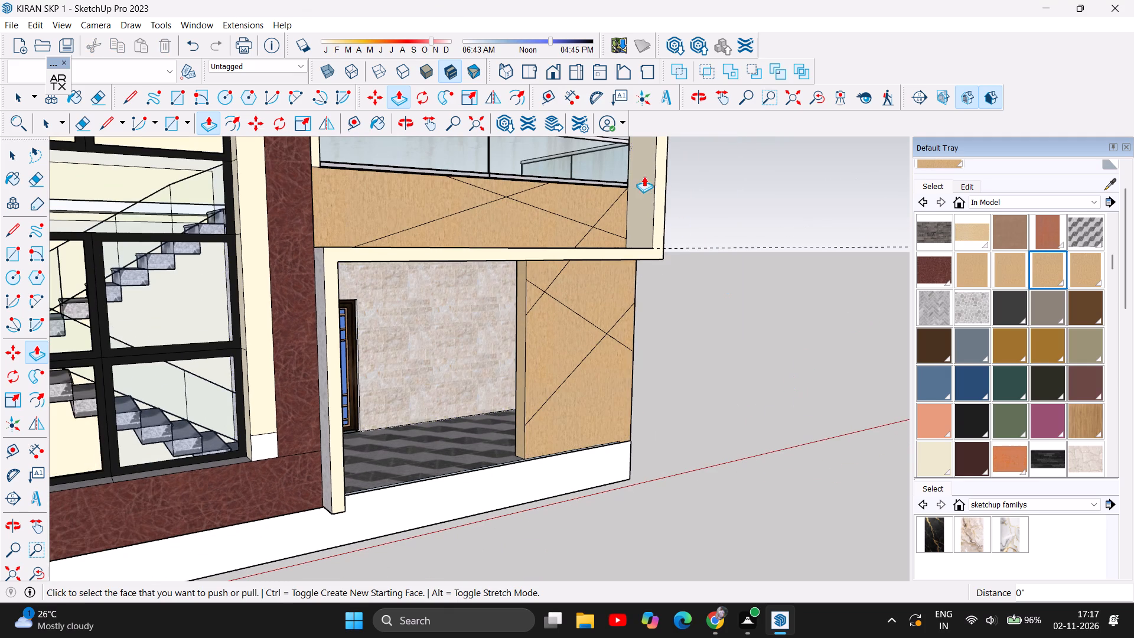
# Draw a diagonal line about 7' 1" long across the balcony's wood band, from its top edge near the brown column down to its bottom edge.
pyautogui.click(405, 123)
pyautogui.moveTo(773, 378); pyautogui.dragTo(609, 361)
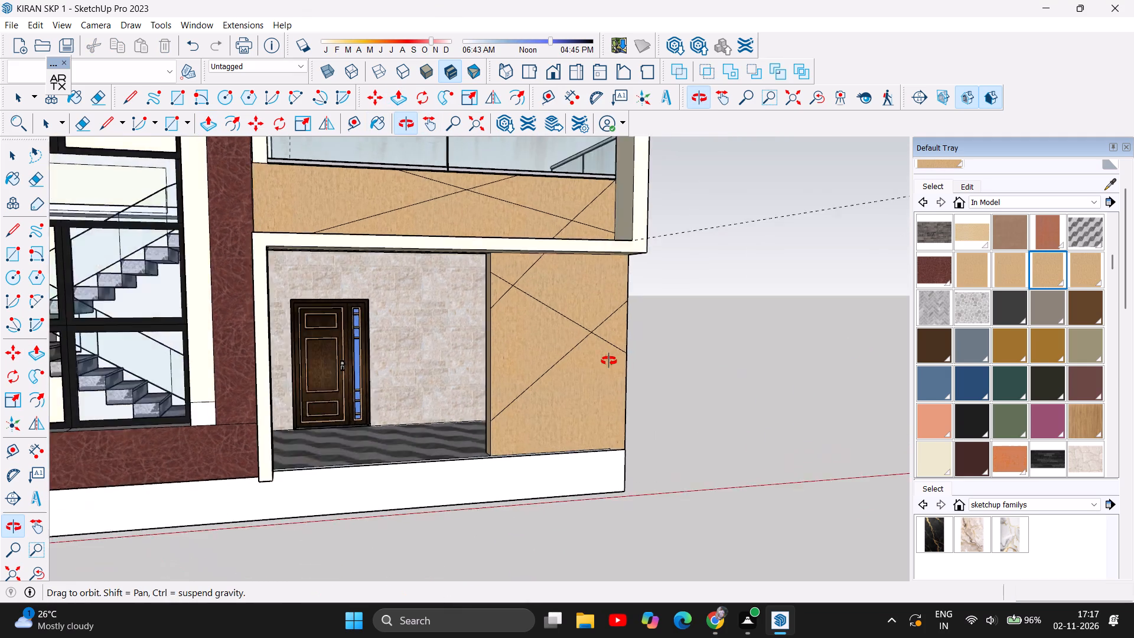
pyautogui.moveTo(609, 361); pyautogui.dragTo(633, 372)
pyautogui.scroll(1, 531, 375)
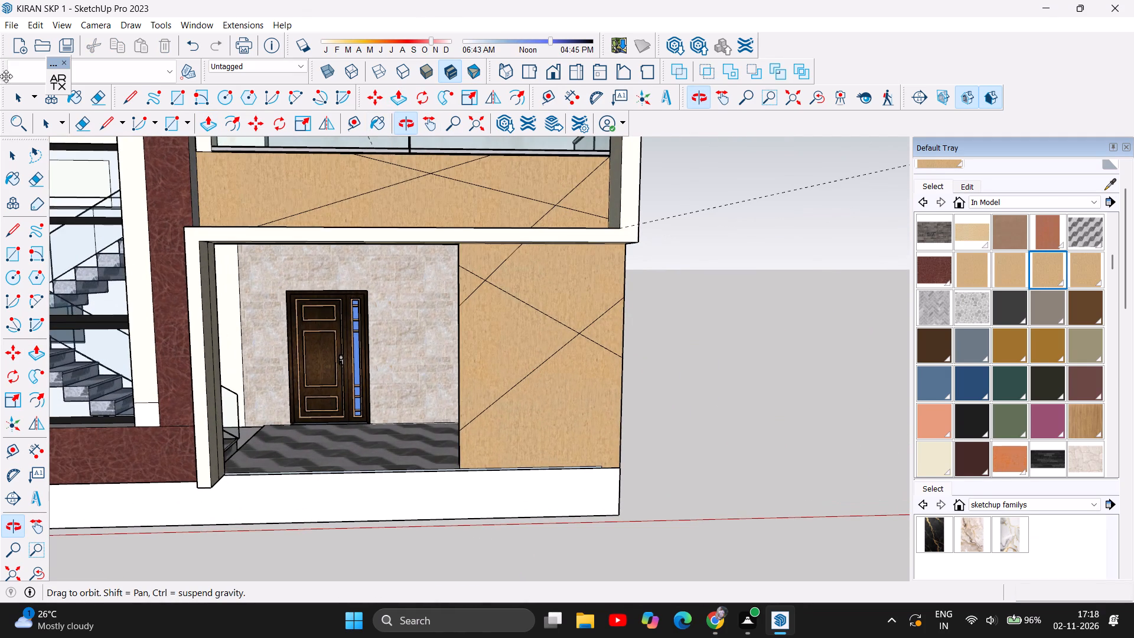
pyautogui.click(133, 103)
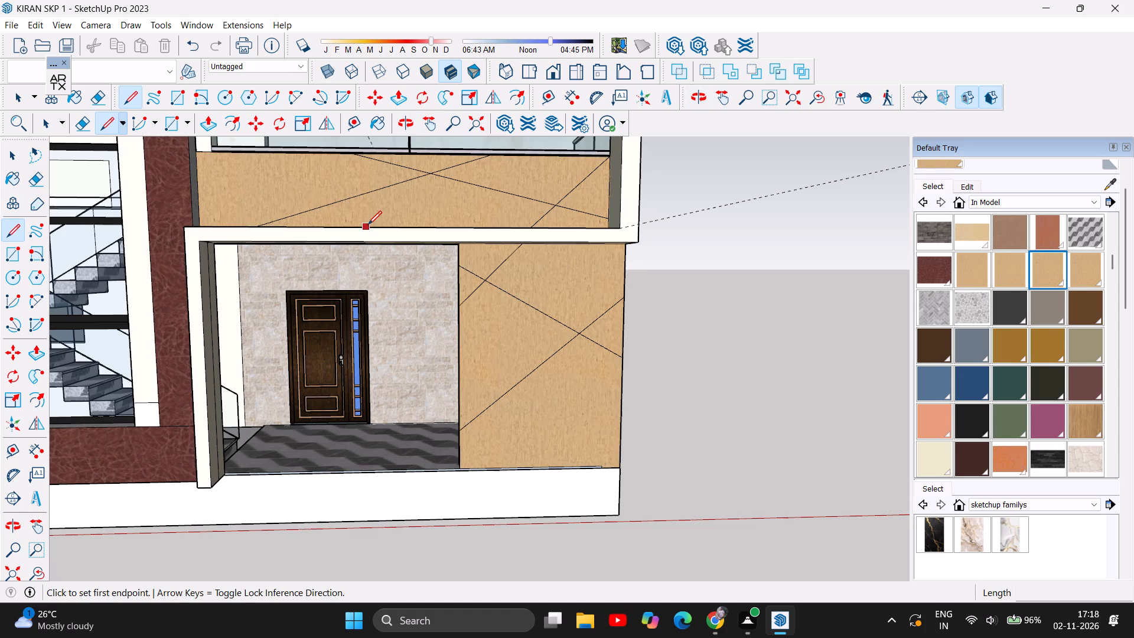
pyautogui.scroll(4, 368, 224)
pyautogui.scroll(-2, 374, 263)
pyautogui.scroll(-1, 432, 282)
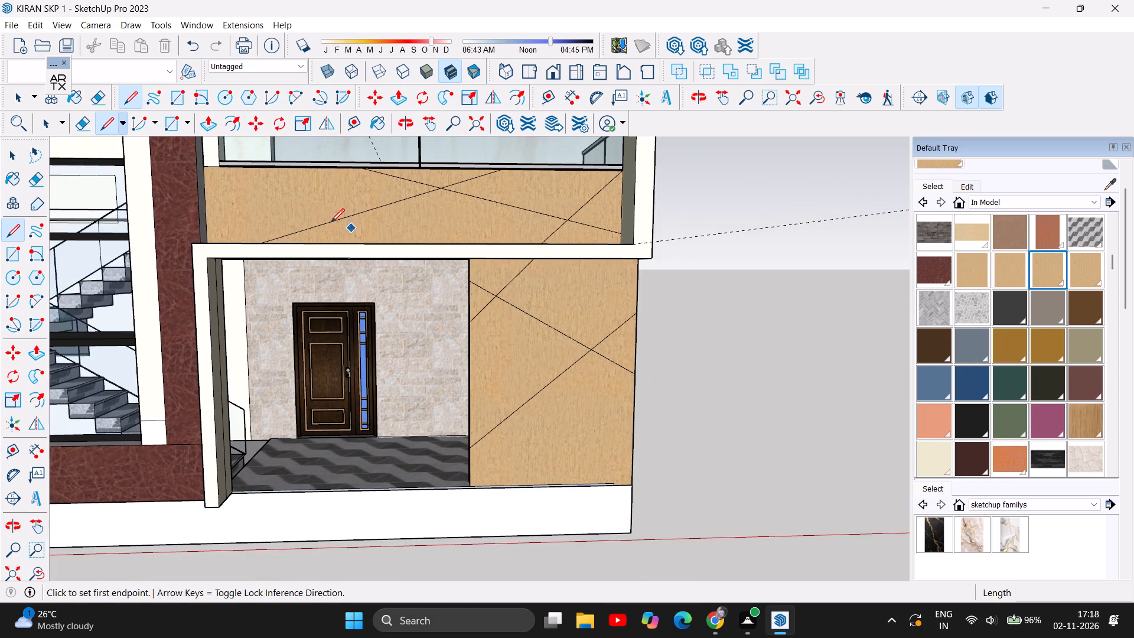
pyautogui.scroll(3, 265, 198)
pyautogui.scroll(3, 197, 160)
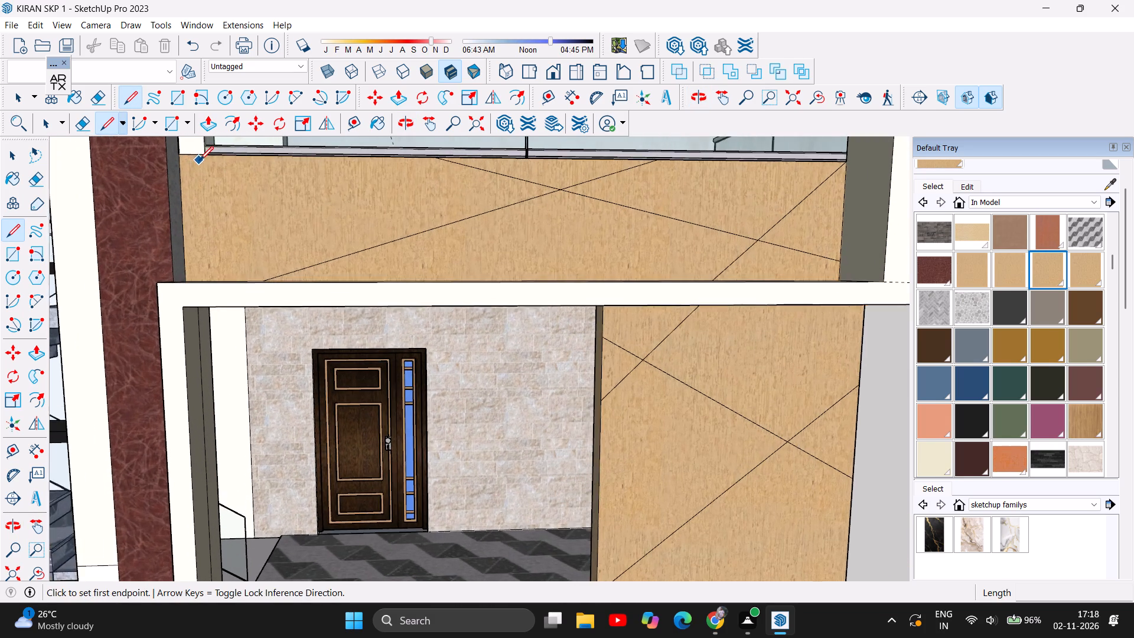
pyautogui.scroll(7, 208, 169)
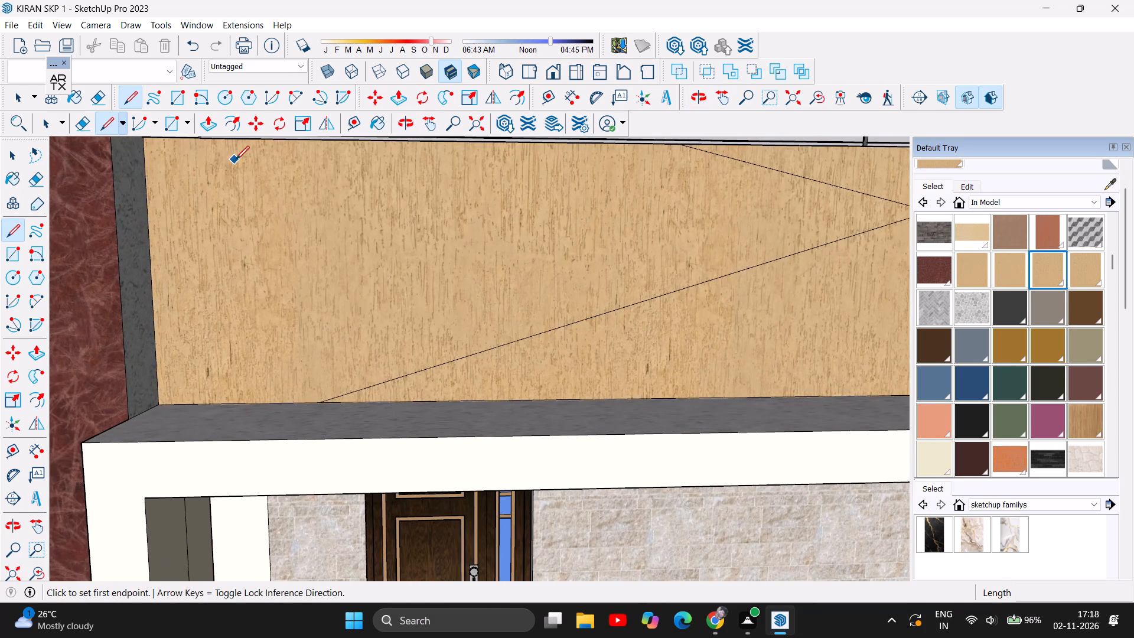
pyautogui.scroll(1, 236, 159)
pyautogui.scroll(-3, 288, 245)
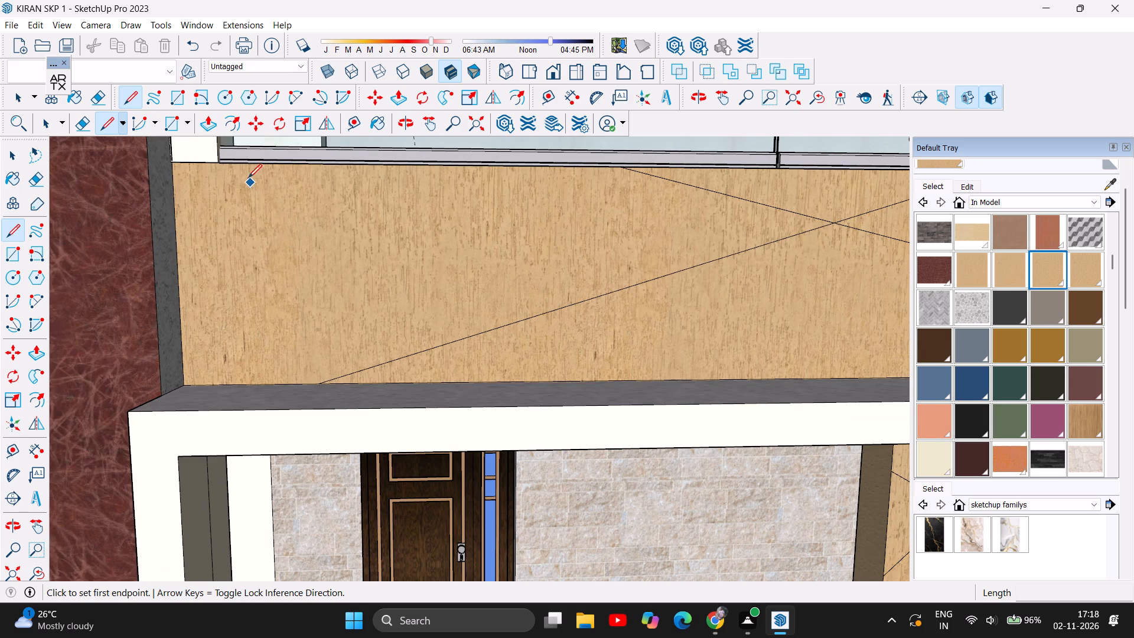
pyautogui.click(239, 165)
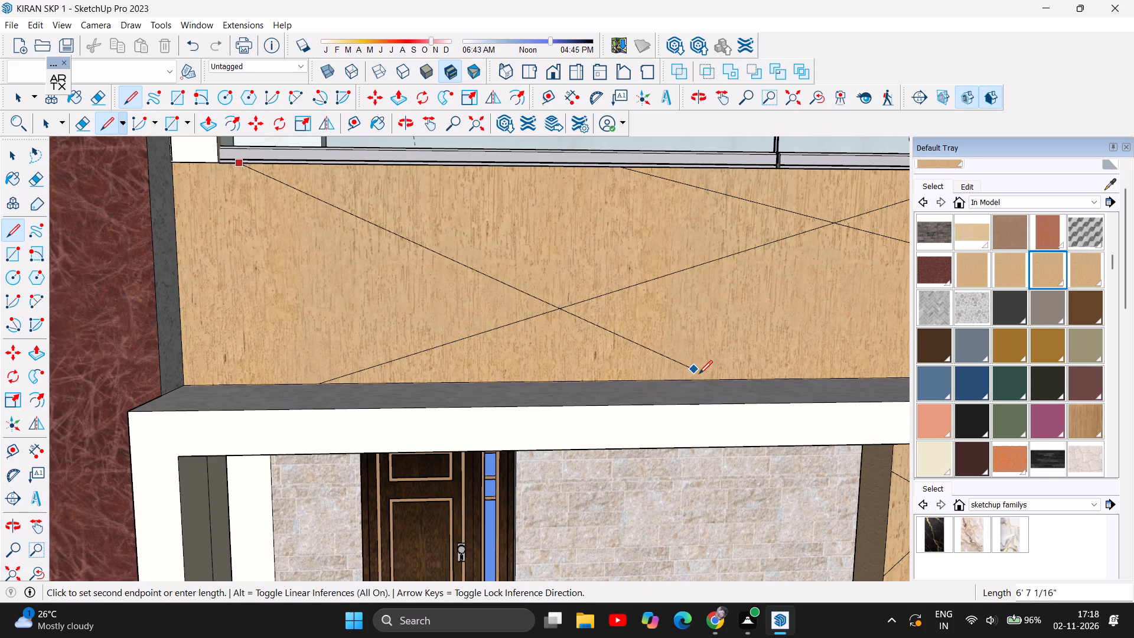
pyautogui.click(729, 377)
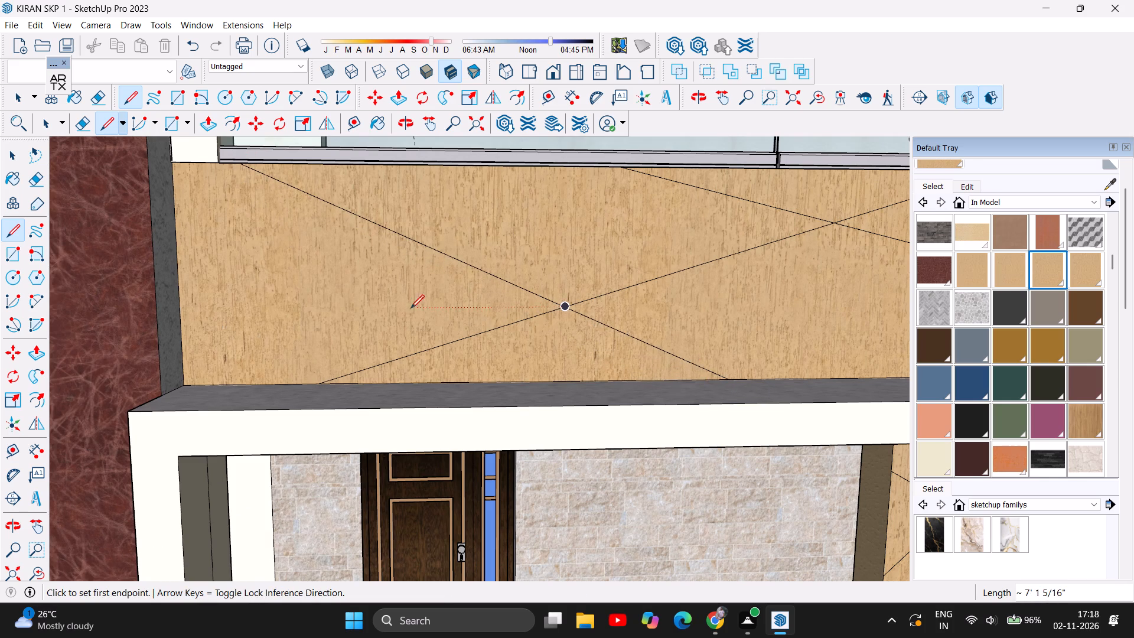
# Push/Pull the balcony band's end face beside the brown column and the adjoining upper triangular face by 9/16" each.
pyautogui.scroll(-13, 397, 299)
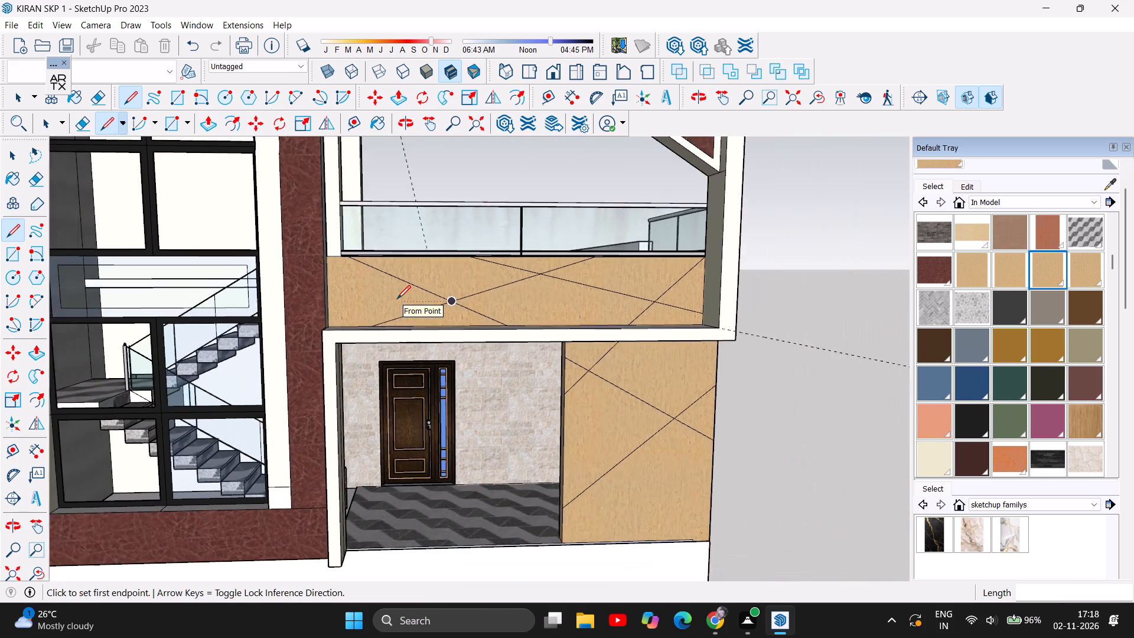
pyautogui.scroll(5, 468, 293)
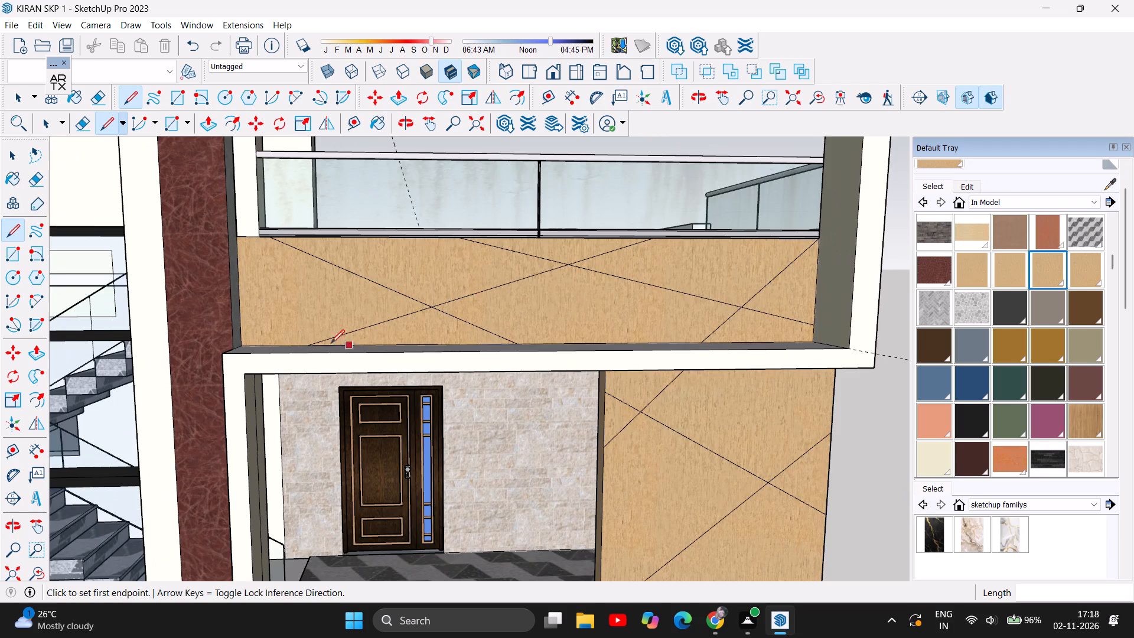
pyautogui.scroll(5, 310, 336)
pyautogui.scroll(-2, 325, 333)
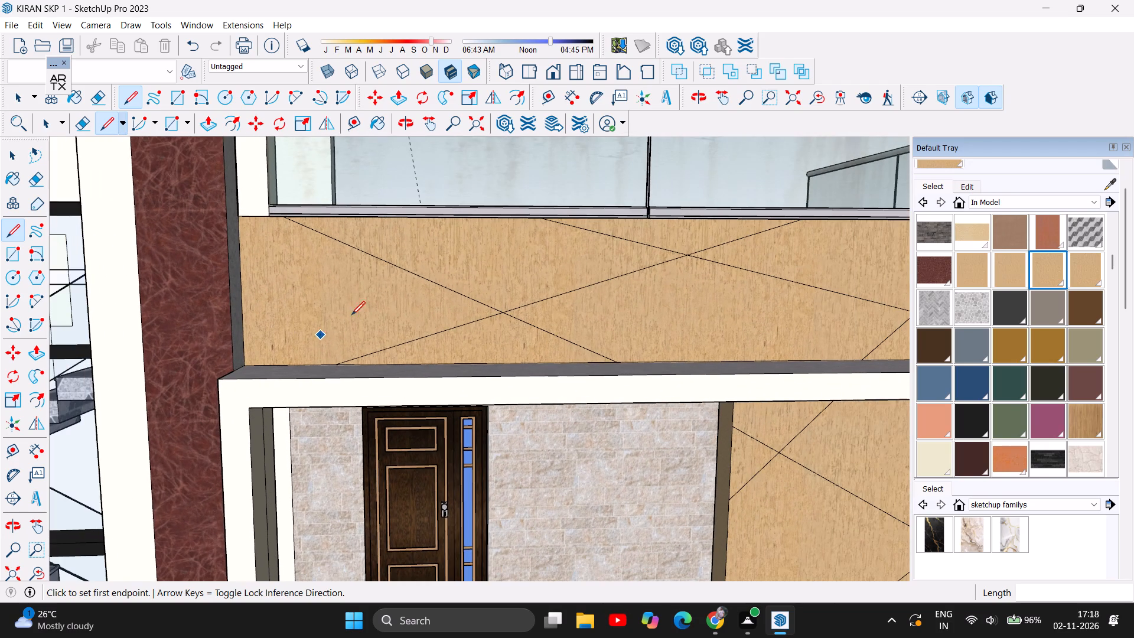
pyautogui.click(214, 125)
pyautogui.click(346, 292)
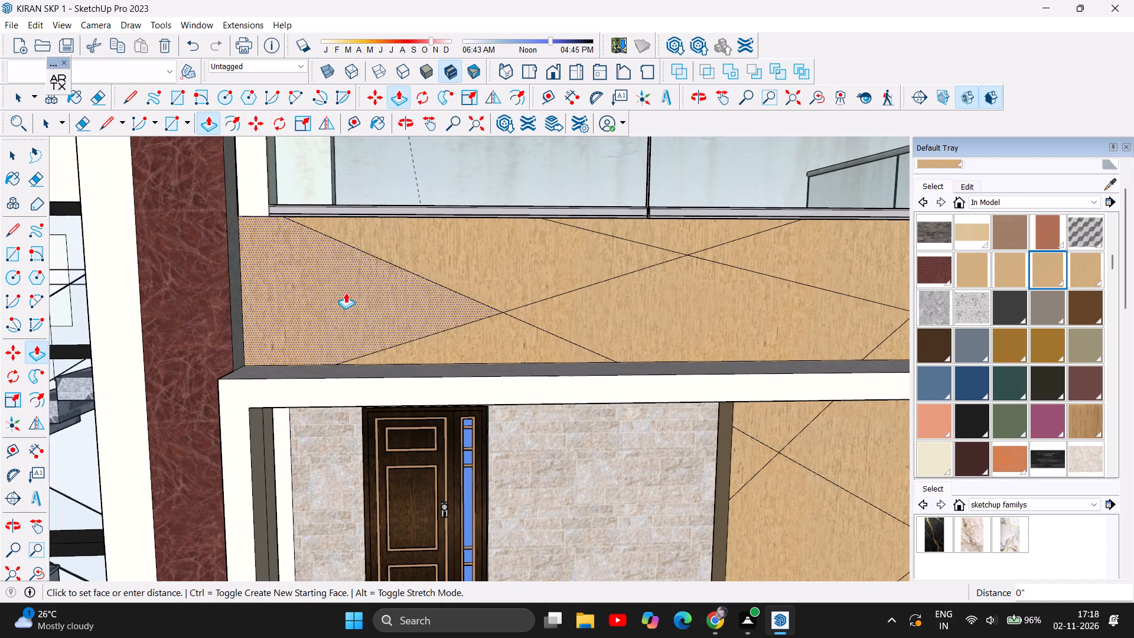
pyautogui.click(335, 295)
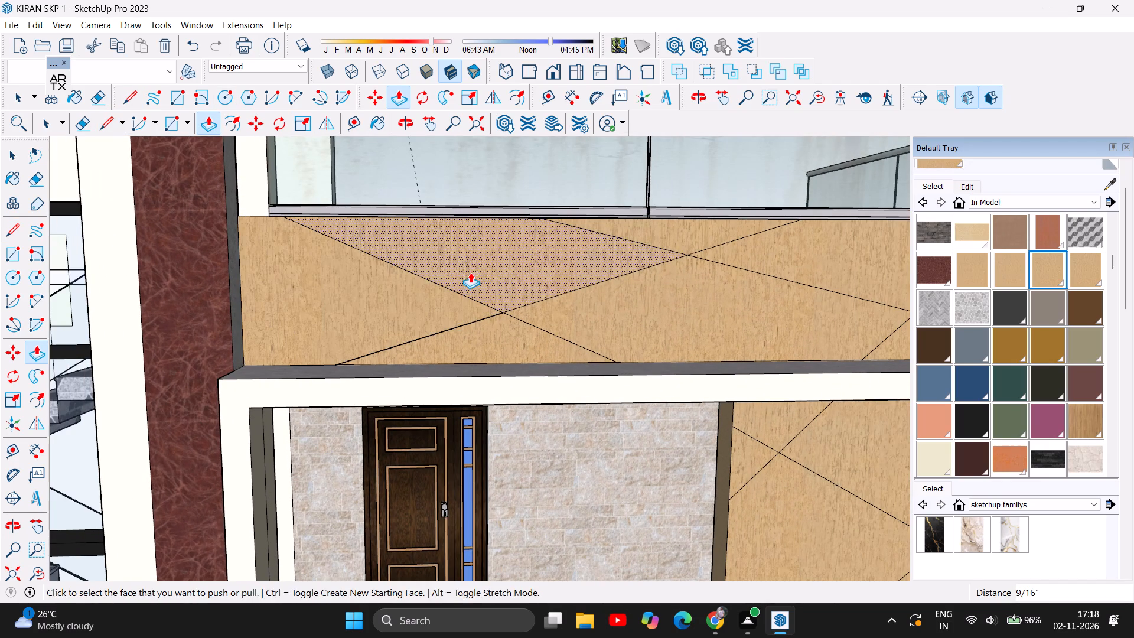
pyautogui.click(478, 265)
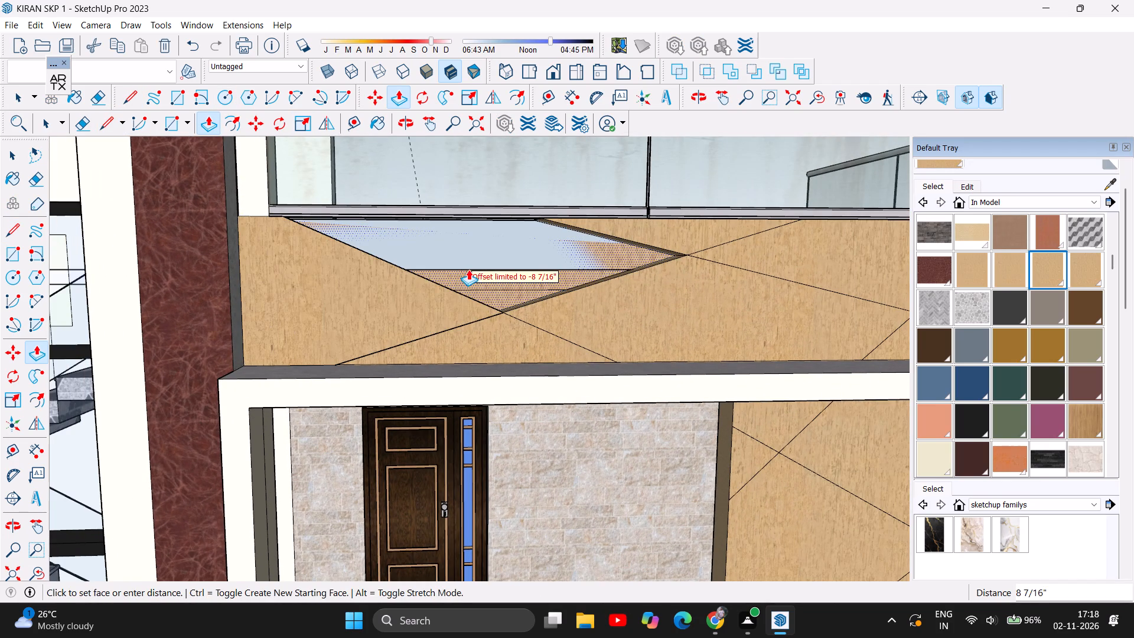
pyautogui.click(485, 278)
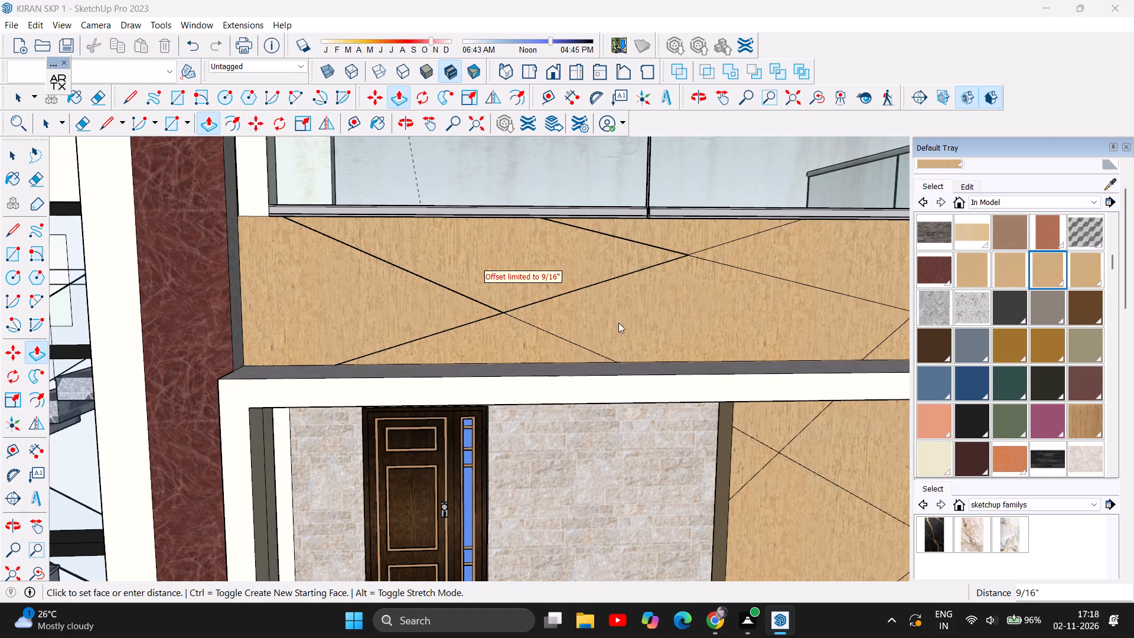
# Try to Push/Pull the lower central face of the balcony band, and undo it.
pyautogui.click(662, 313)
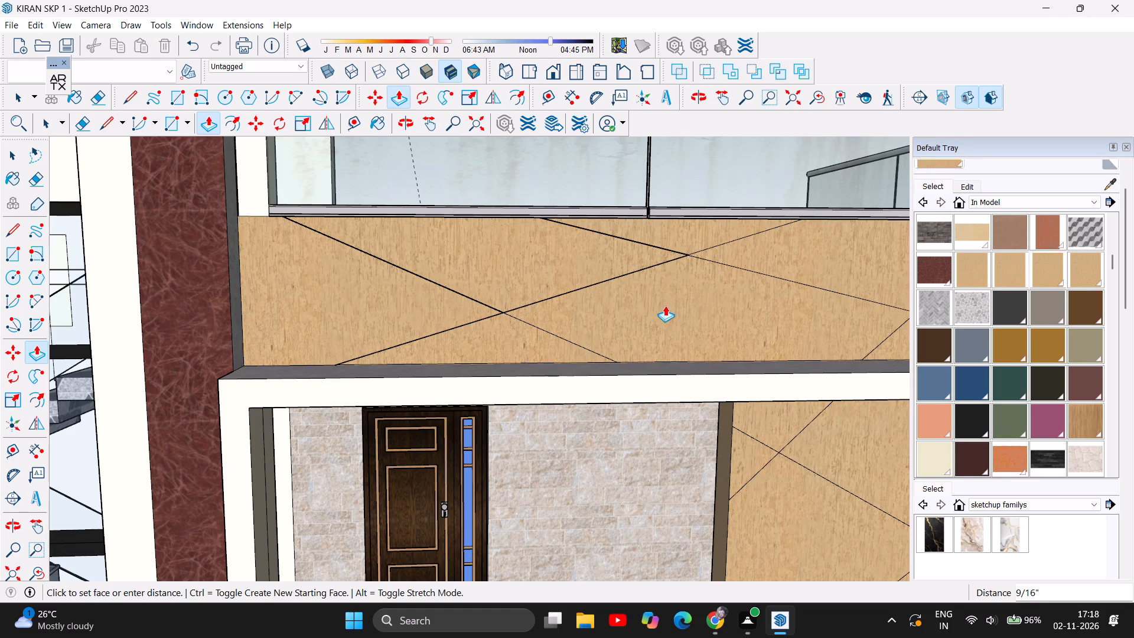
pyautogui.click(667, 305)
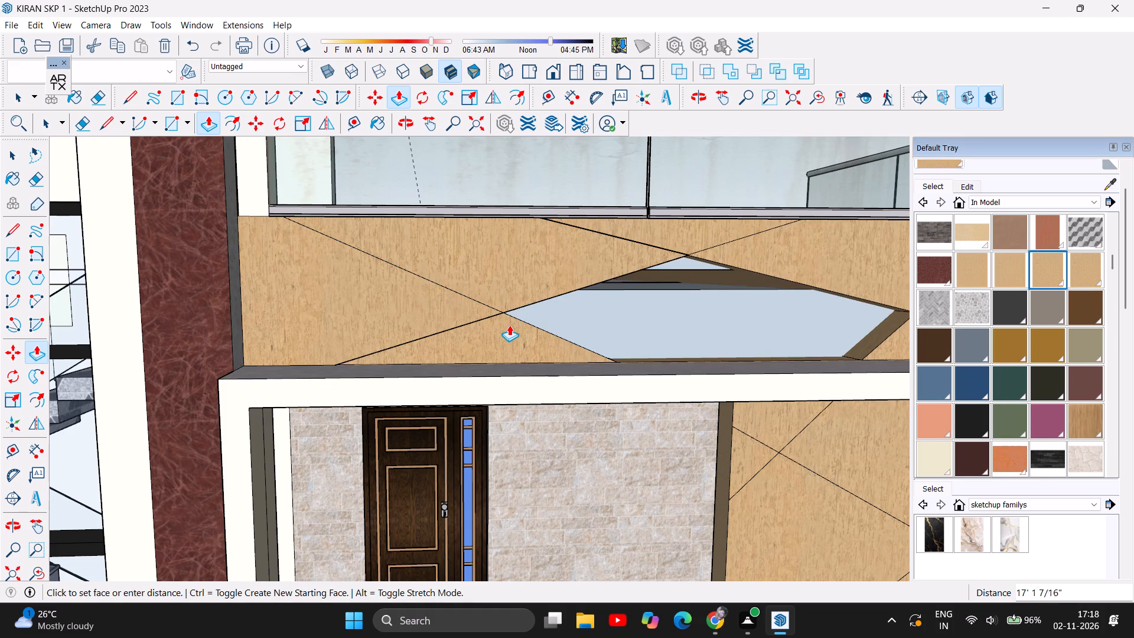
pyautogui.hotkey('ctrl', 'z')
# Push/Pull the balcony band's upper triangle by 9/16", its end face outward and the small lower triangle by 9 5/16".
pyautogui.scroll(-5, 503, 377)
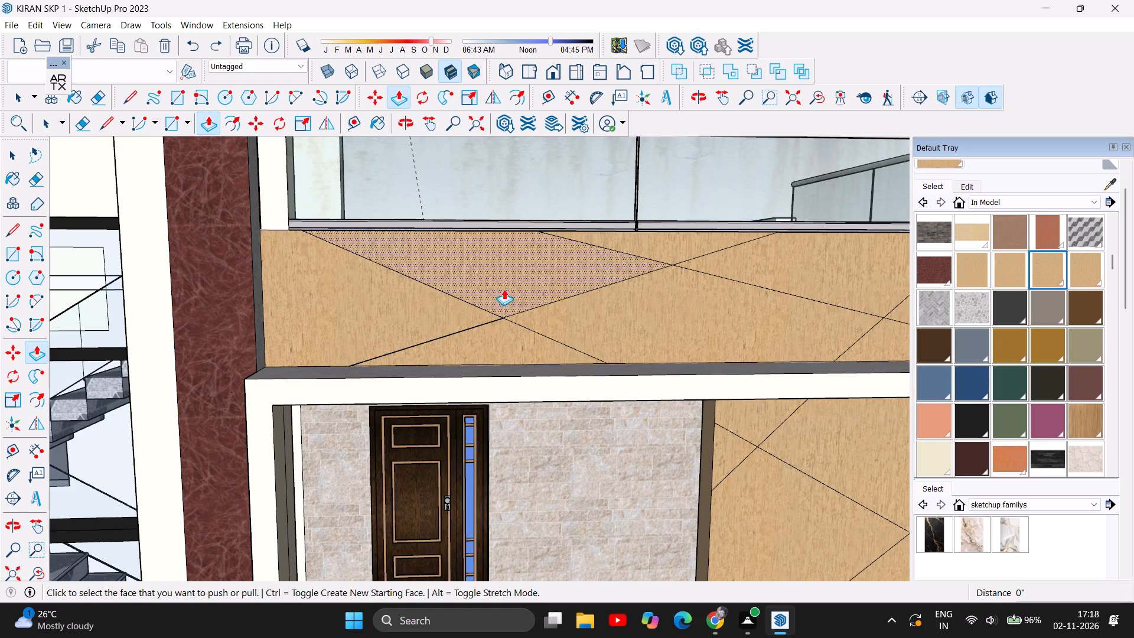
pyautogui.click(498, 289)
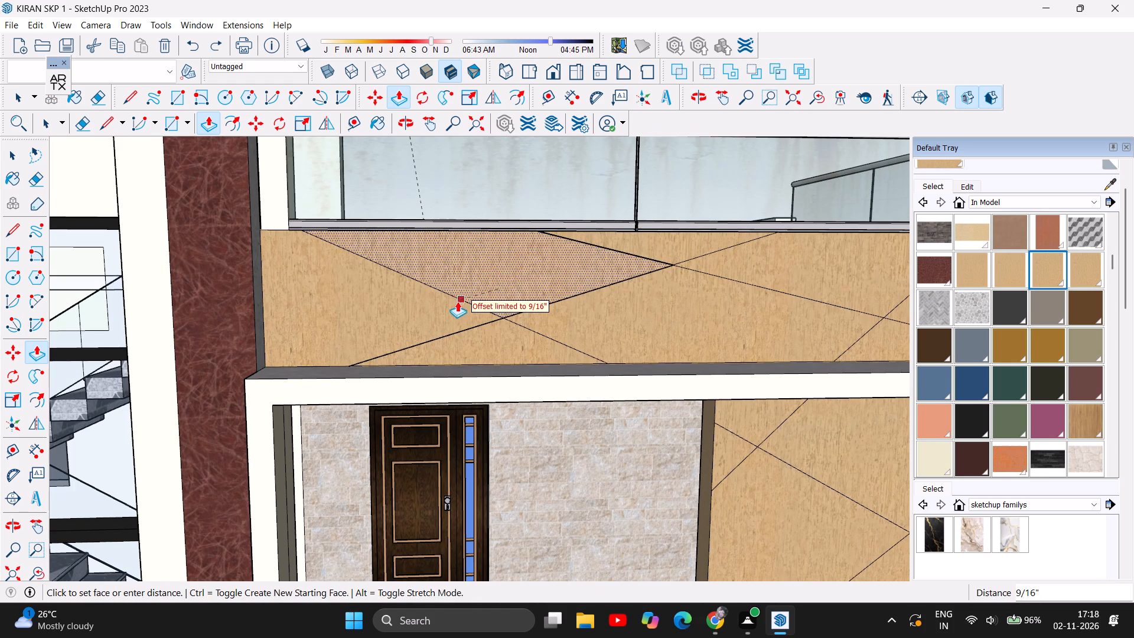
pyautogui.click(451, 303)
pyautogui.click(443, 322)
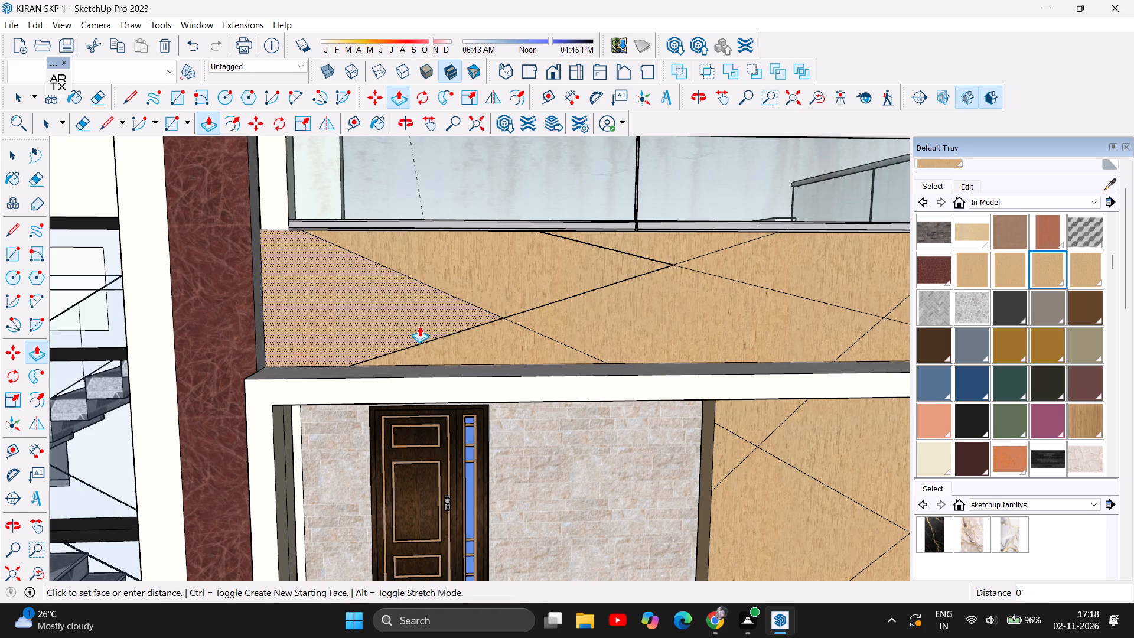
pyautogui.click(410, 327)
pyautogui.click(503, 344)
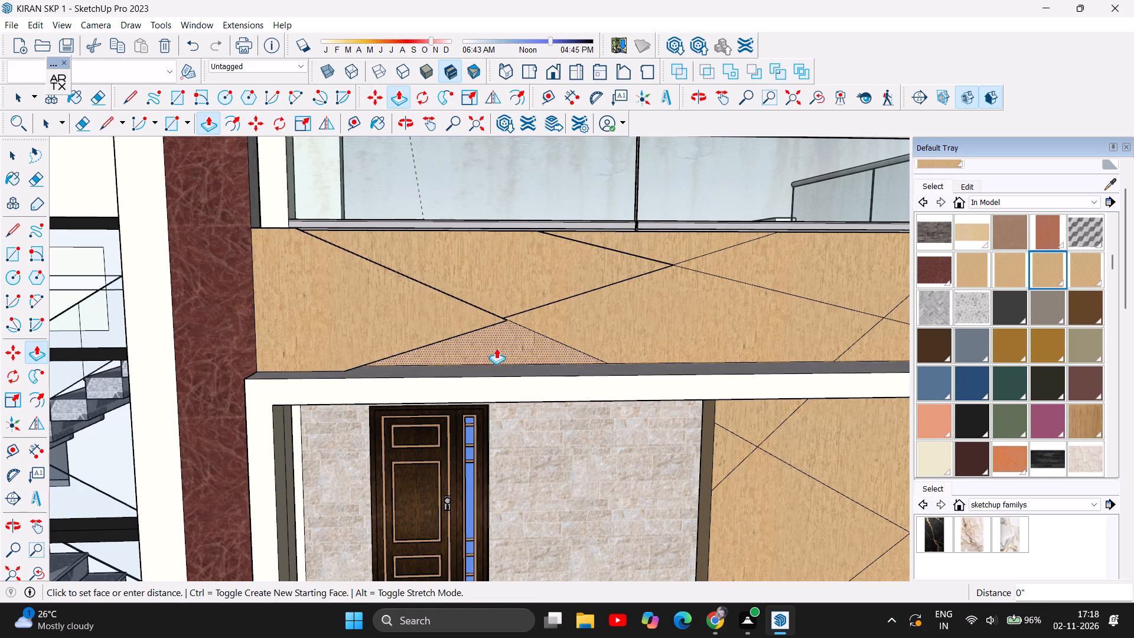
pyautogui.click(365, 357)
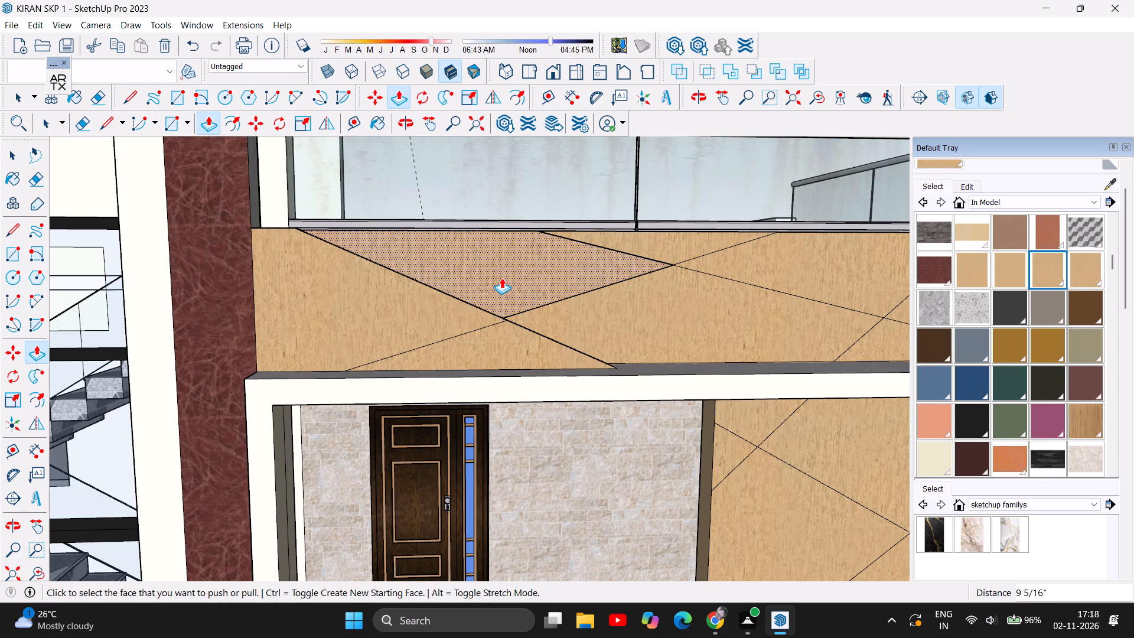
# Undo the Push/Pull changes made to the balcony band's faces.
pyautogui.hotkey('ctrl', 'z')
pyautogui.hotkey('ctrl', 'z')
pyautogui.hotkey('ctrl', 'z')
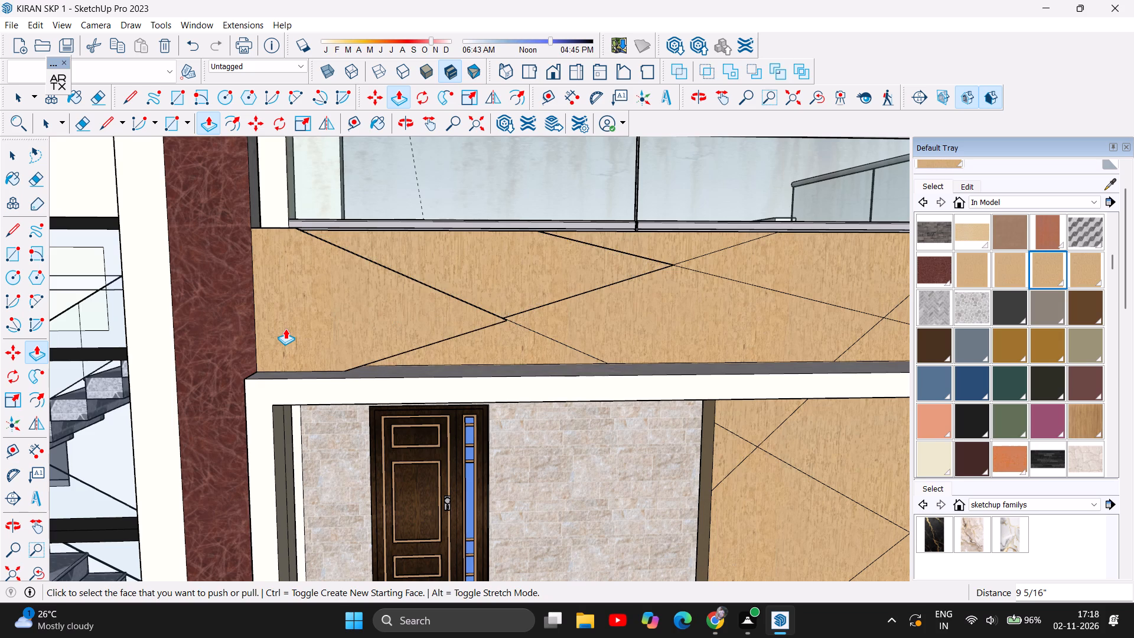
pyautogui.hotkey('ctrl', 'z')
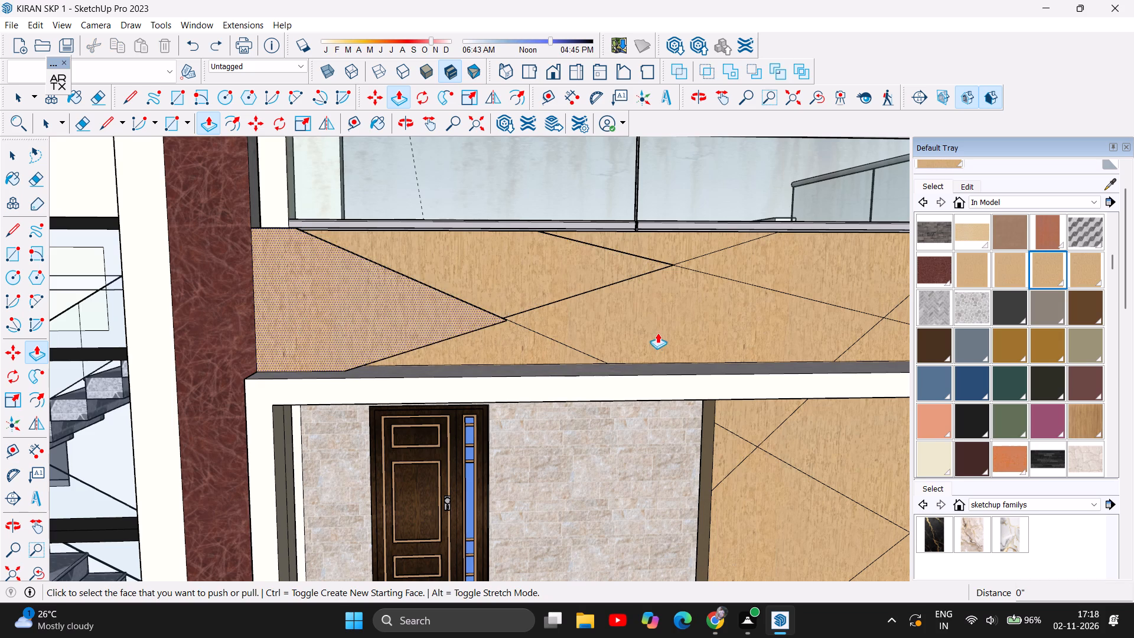
# Check the diagonal line patterns on the balcony band and entrance panel from farther away.
pyautogui.scroll(-5, 399, 340)
pyautogui.scroll(-2, 465, 316)
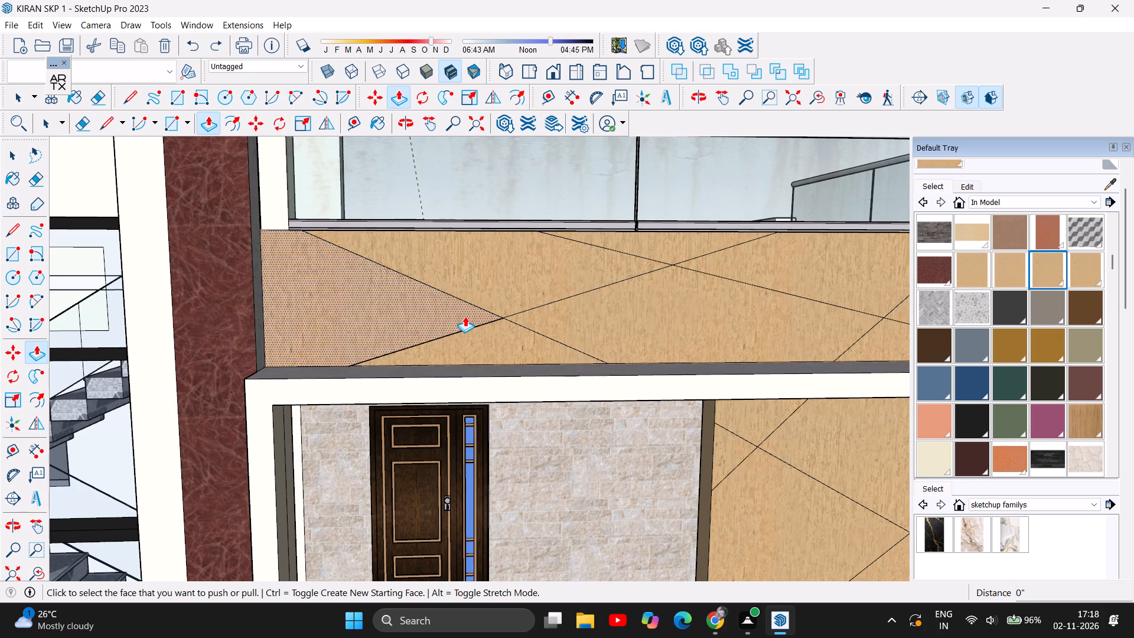
pyautogui.scroll(-5, 517, 295)
pyautogui.scroll(-3, 409, 261)
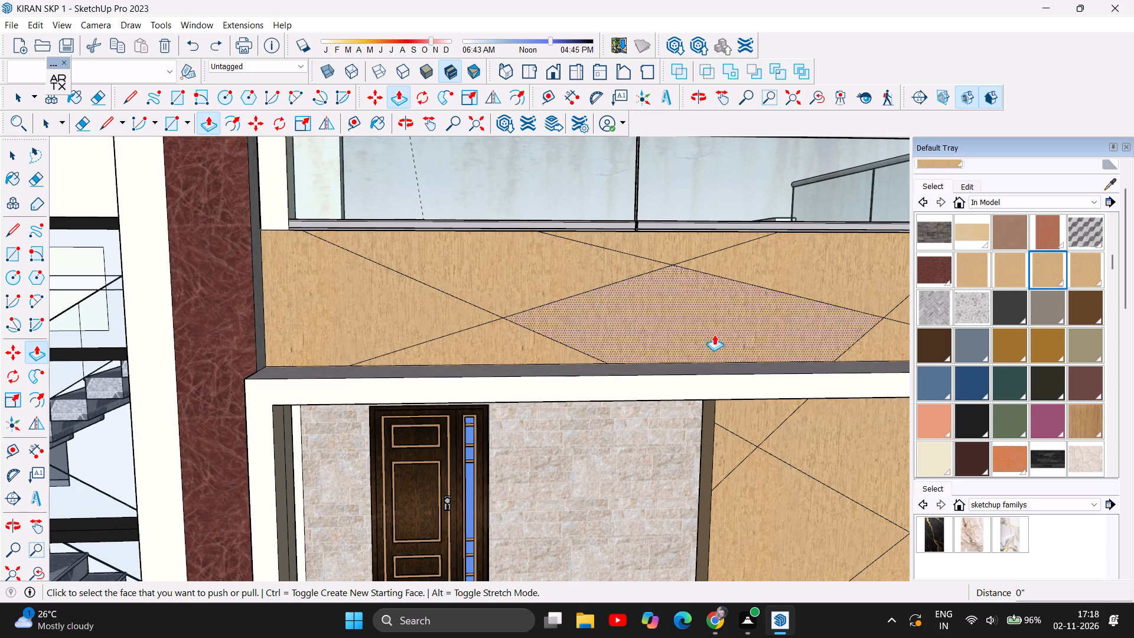
pyautogui.scroll(-4, 478, 385)
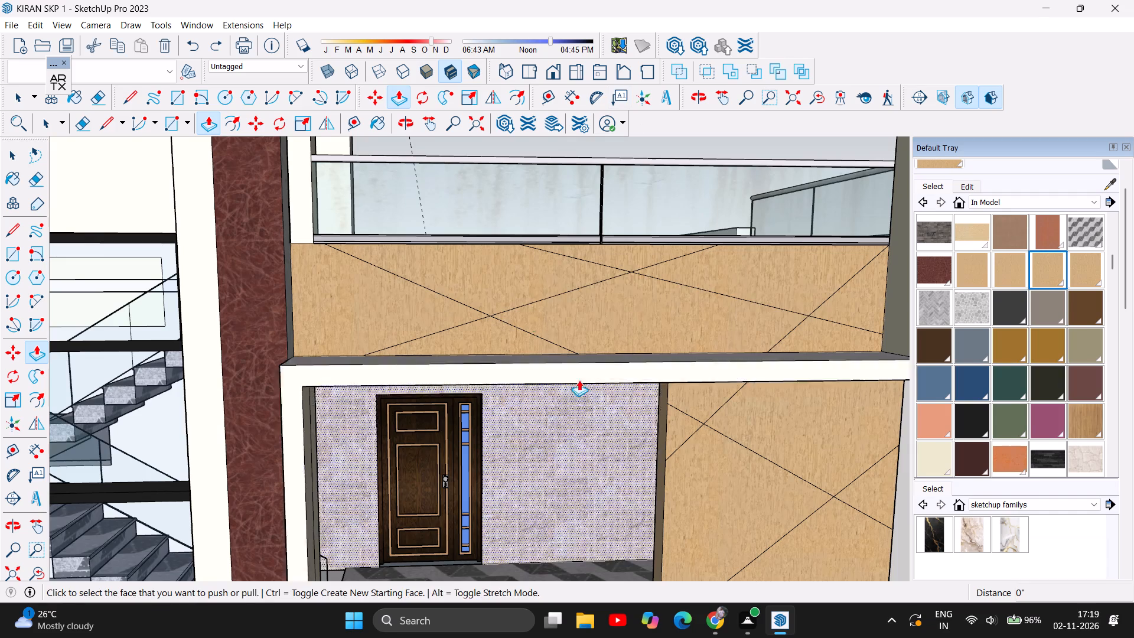
pyautogui.scroll(-10, 517, 290)
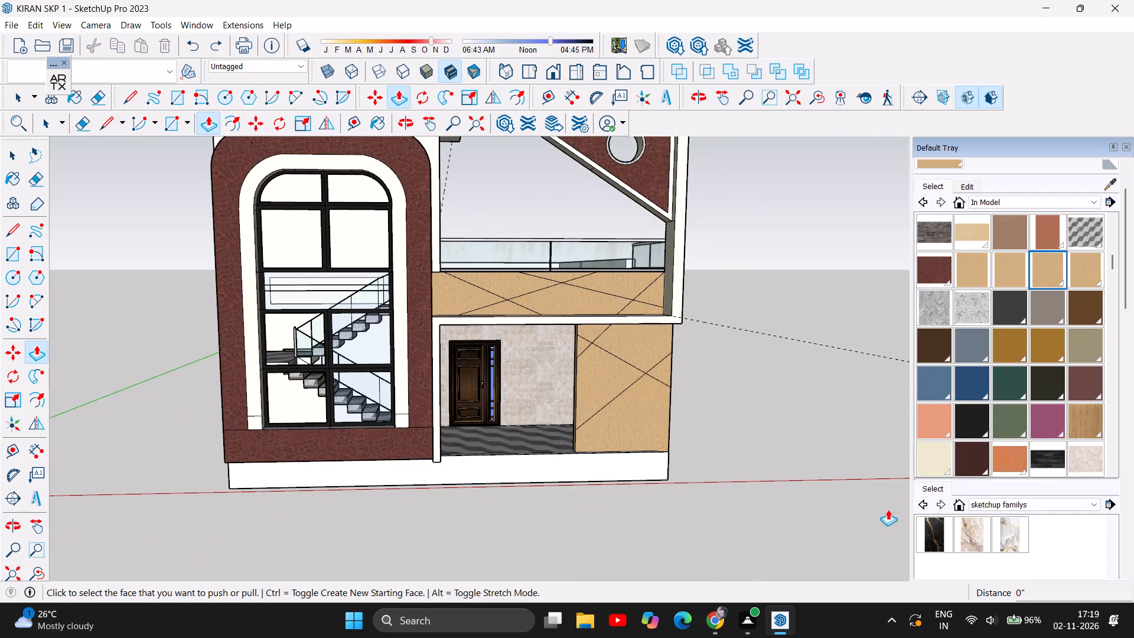
# Draw a diagonal line about 7' 9" long on the entrance panel, from its door-side edge down to the opposite bottom corner.
pyautogui.scroll(6, 745, 430)
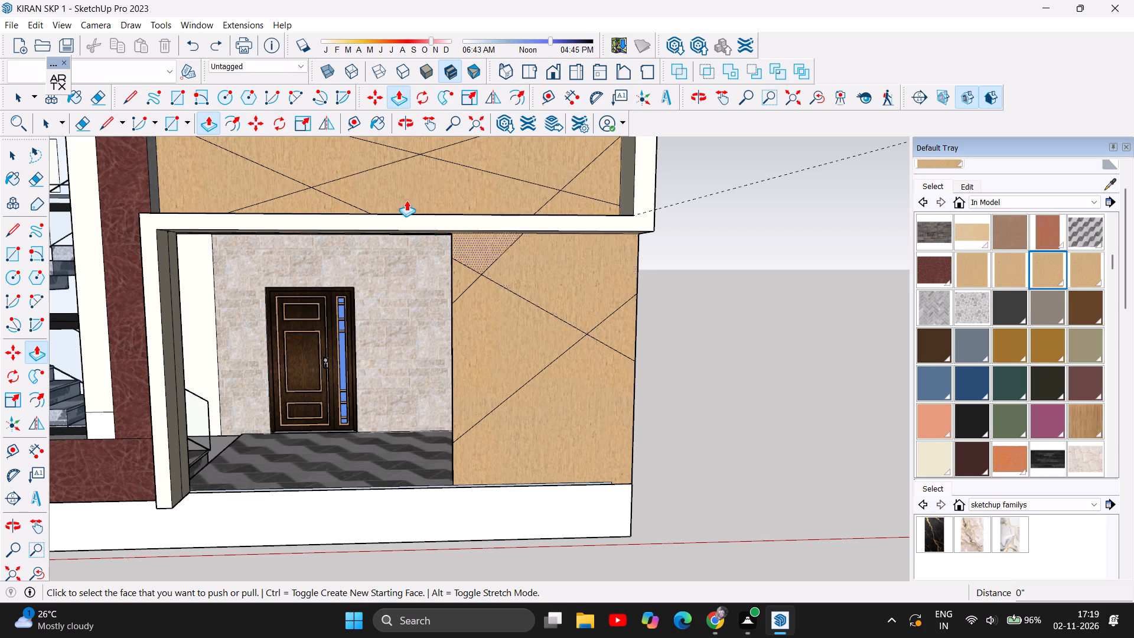
pyautogui.click(134, 94)
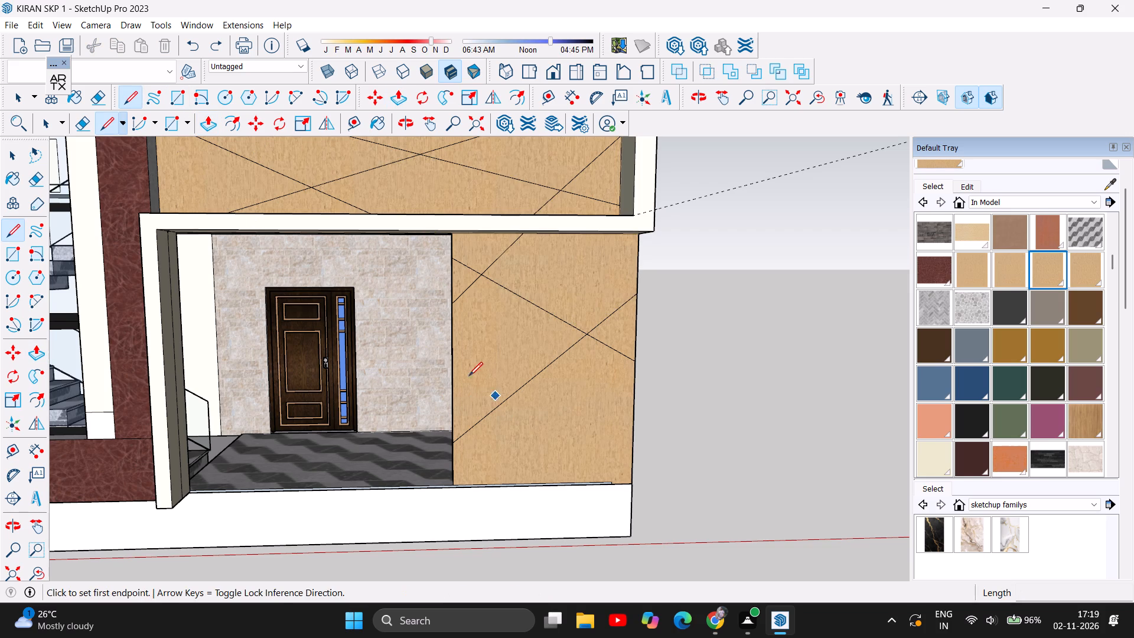
pyautogui.click(451, 366)
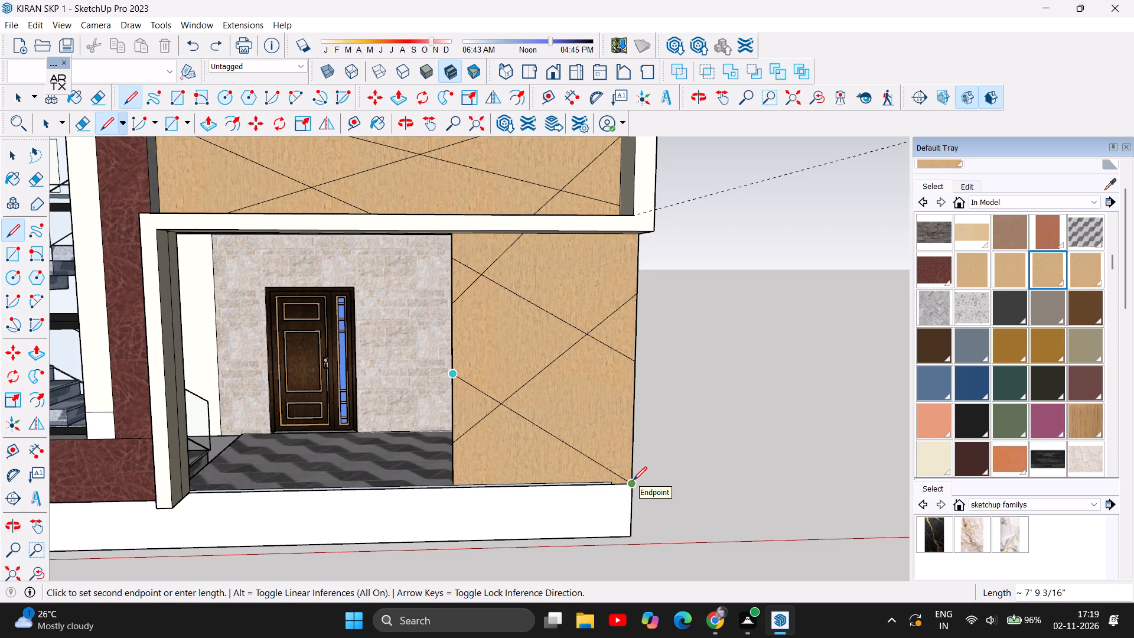
pyautogui.click(633, 480)
pyautogui.scroll(-2, 734, 452)
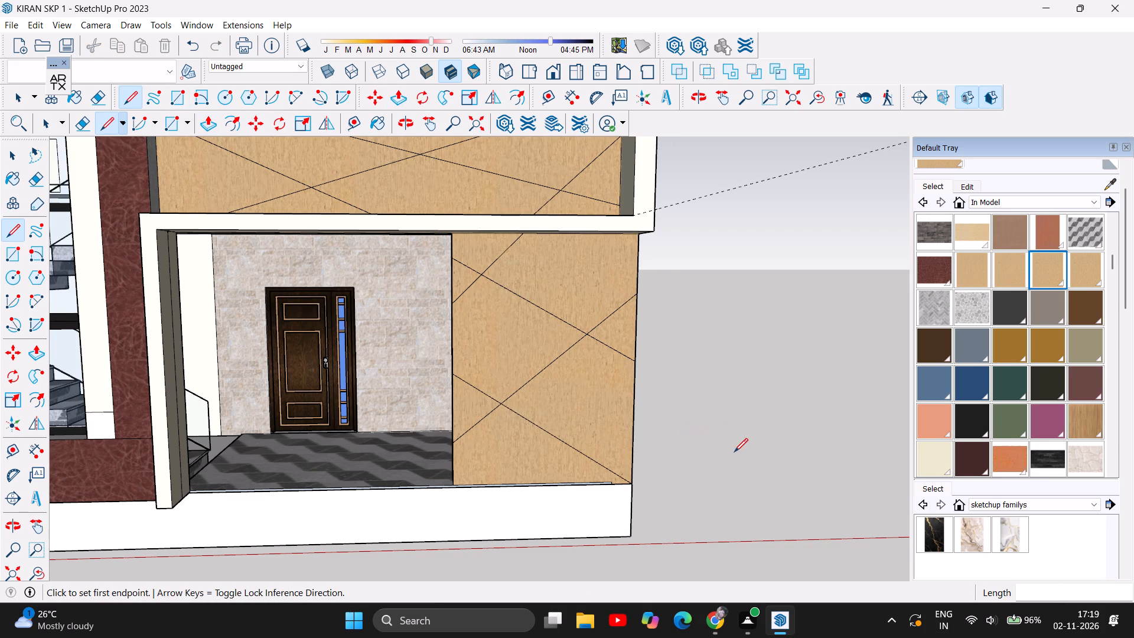
pyautogui.scroll(-8, 734, 452)
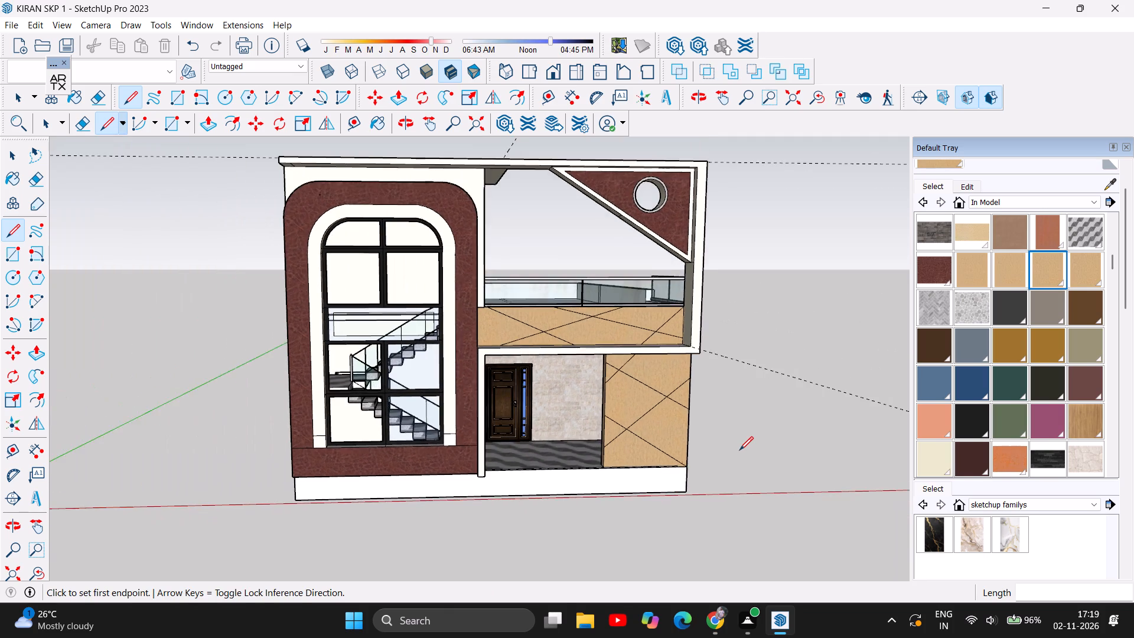
# Examine the diagonal line patterns on the balcony band and entrance panel from several angles and distances.
pyautogui.scroll(-1, 739, 450)
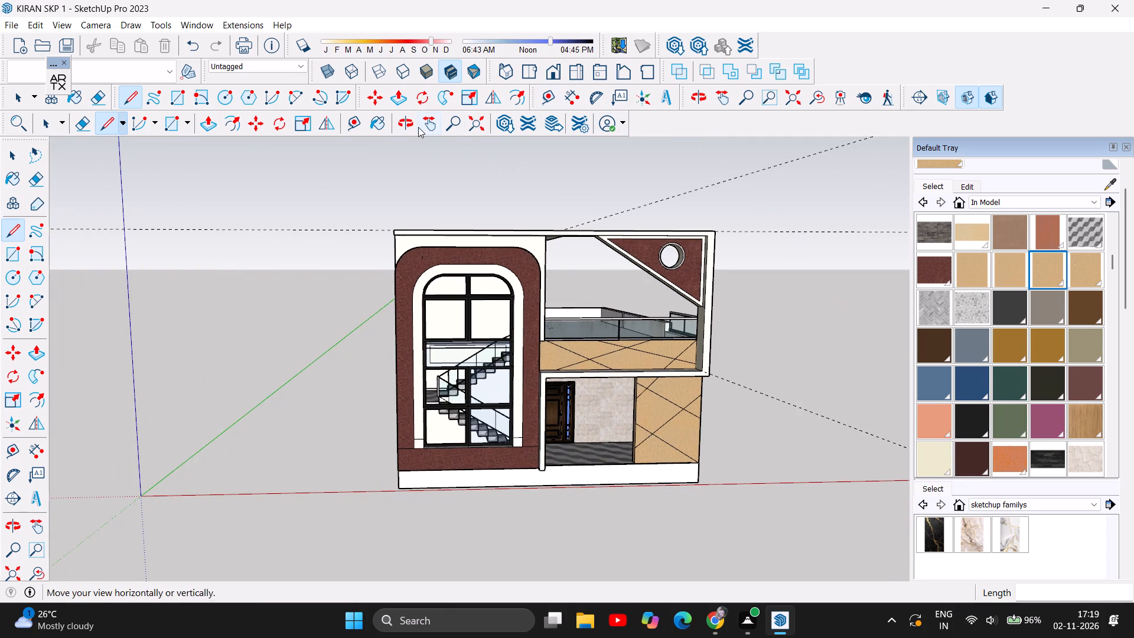
pyautogui.click(410, 121)
pyautogui.moveTo(887, 411); pyautogui.dragTo(796, 392)
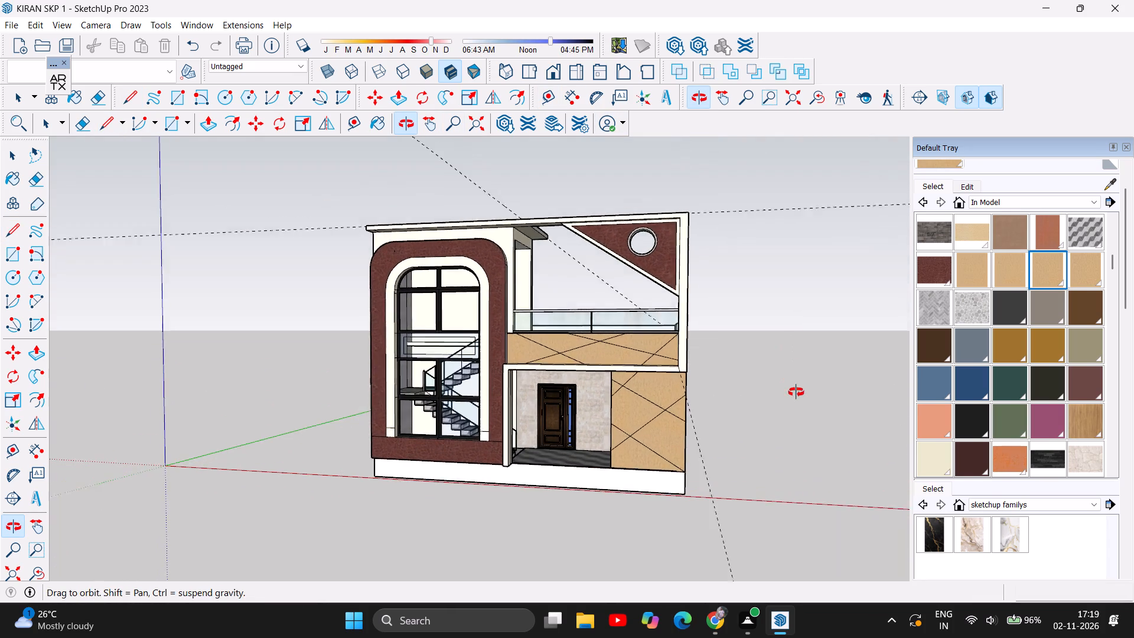
pyautogui.moveTo(796, 392); pyautogui.dragTo(798, 396)
pyautogui.scroll(5, 627, 493)
pyautogui.scroll(3, 742, 389)
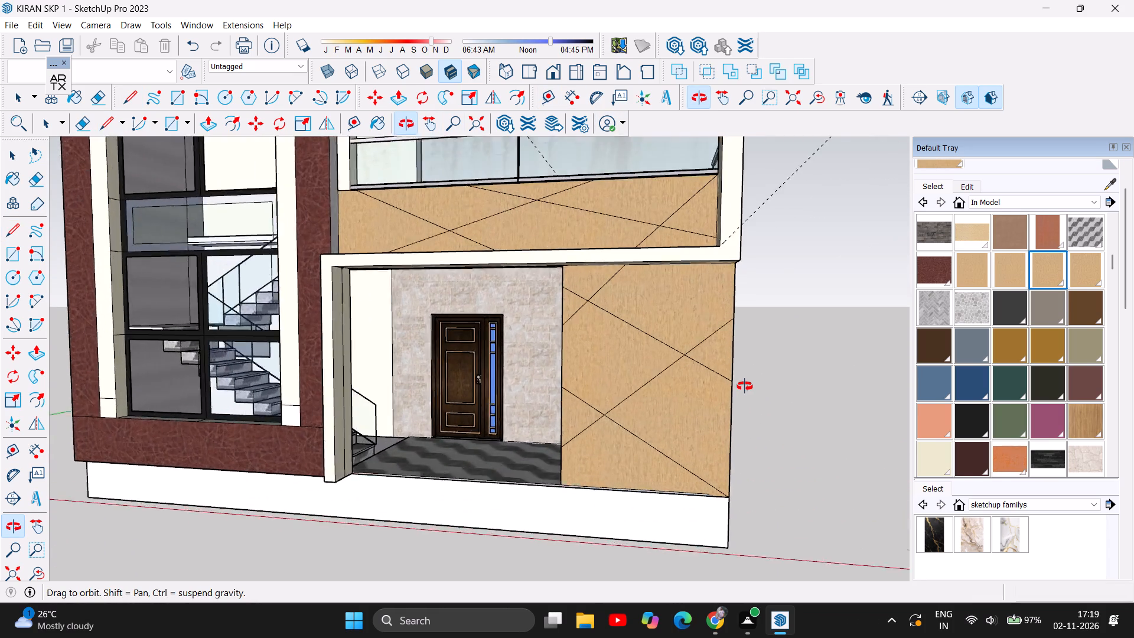
pyautogui.scroll(4, 745, 386)
pyautogui.scroll(-4, 380, 387)
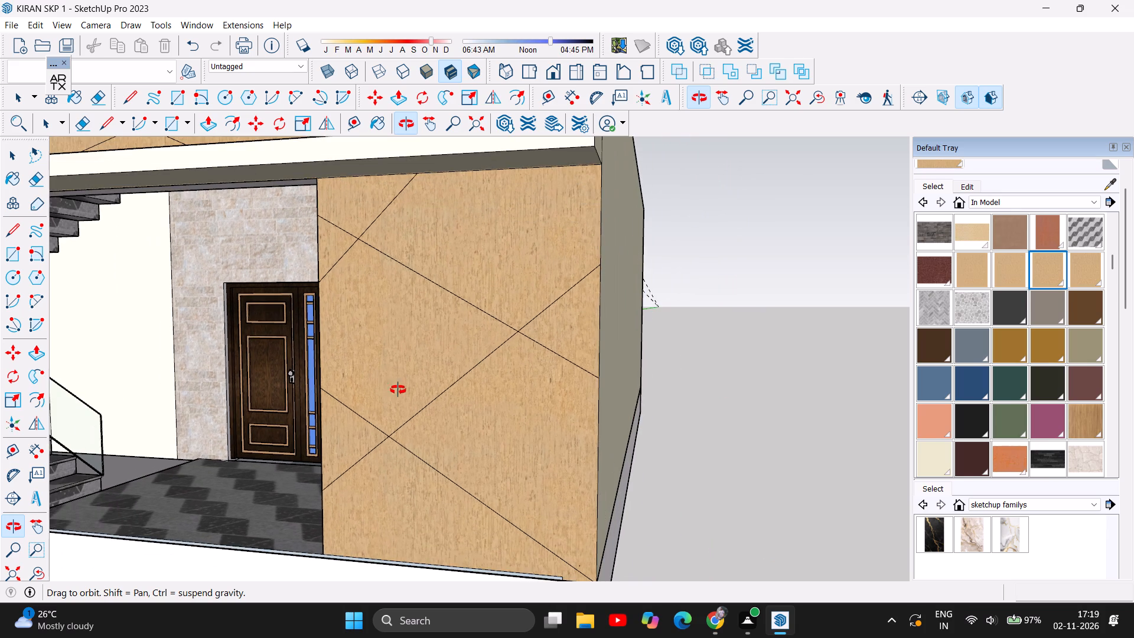
pyautogui.scroll(-6, 594, 384)
pyautogui.scroll(-1, 677, 415)
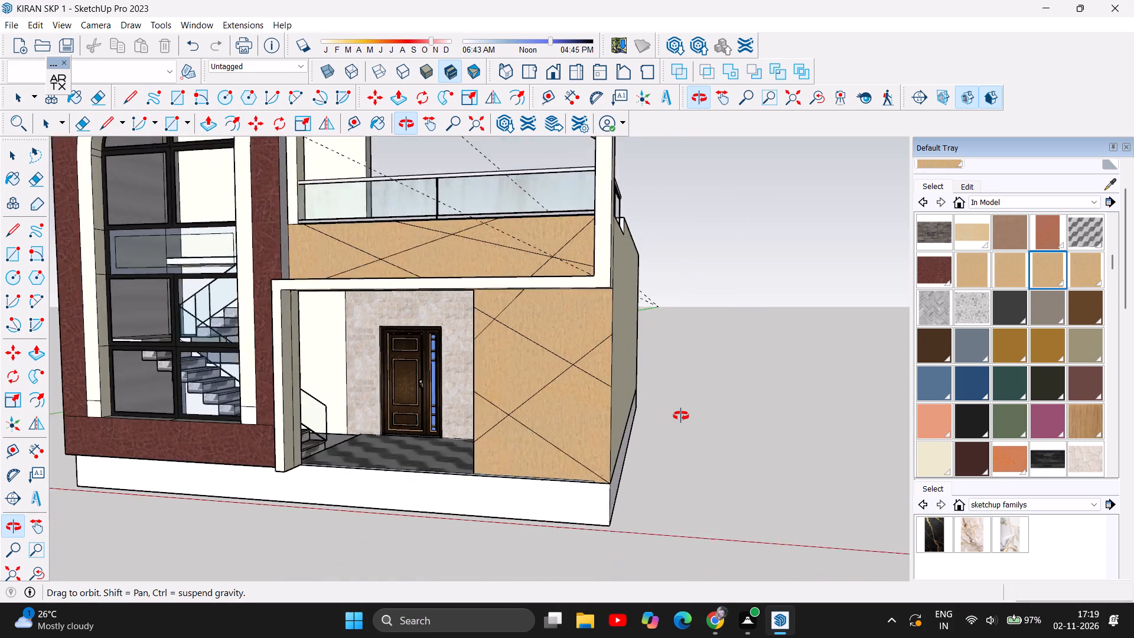
pyautogui.scroll(-4, 681, 416)
pyautogui.scroll(-2, 761, 411)
pyautogui.moveTo(411, 465); pyautogui.dragTo(604, 447)
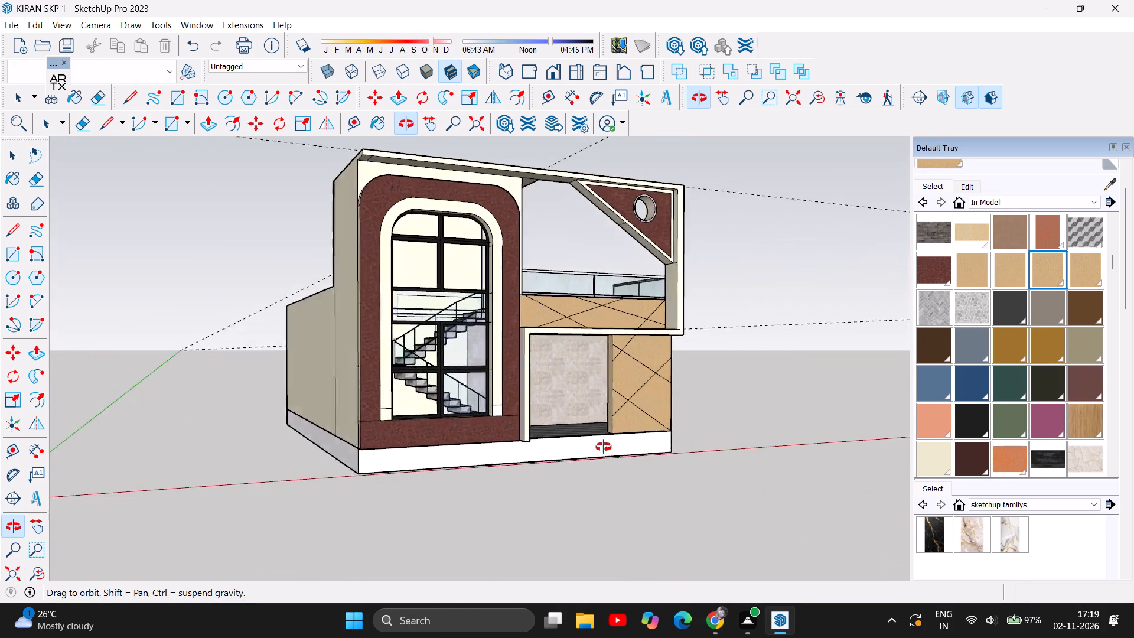
pyautogui.moveTo(604, 447); pyautogui.dragTo(436, 454)
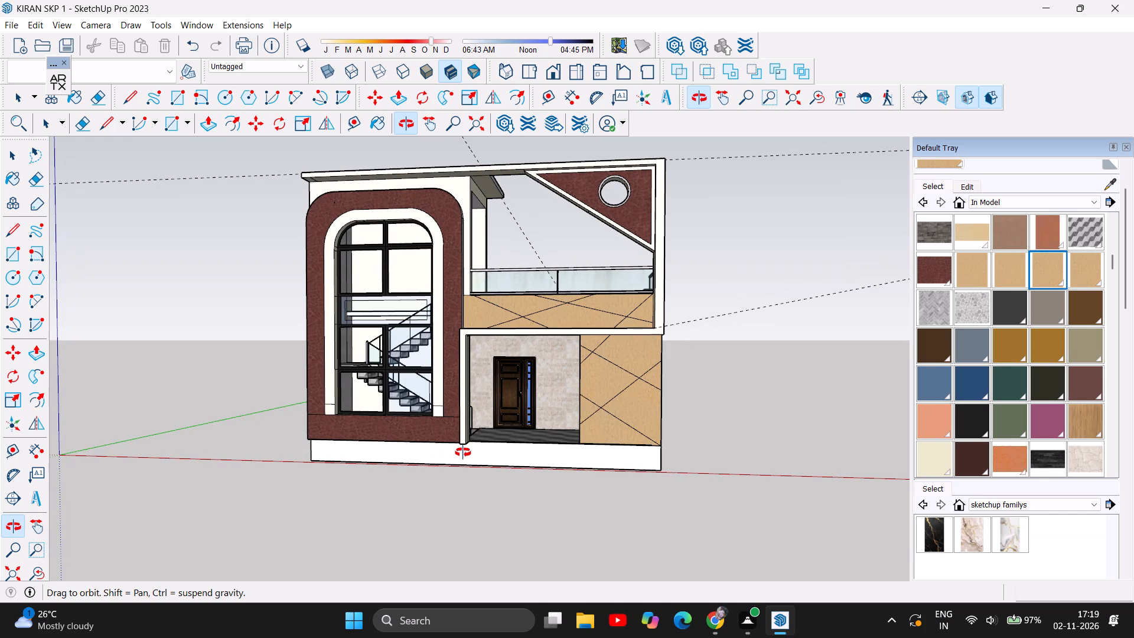
pyautogui.scroll(1, 679, 476)
pyautogui.scroll(2, 594, 399)
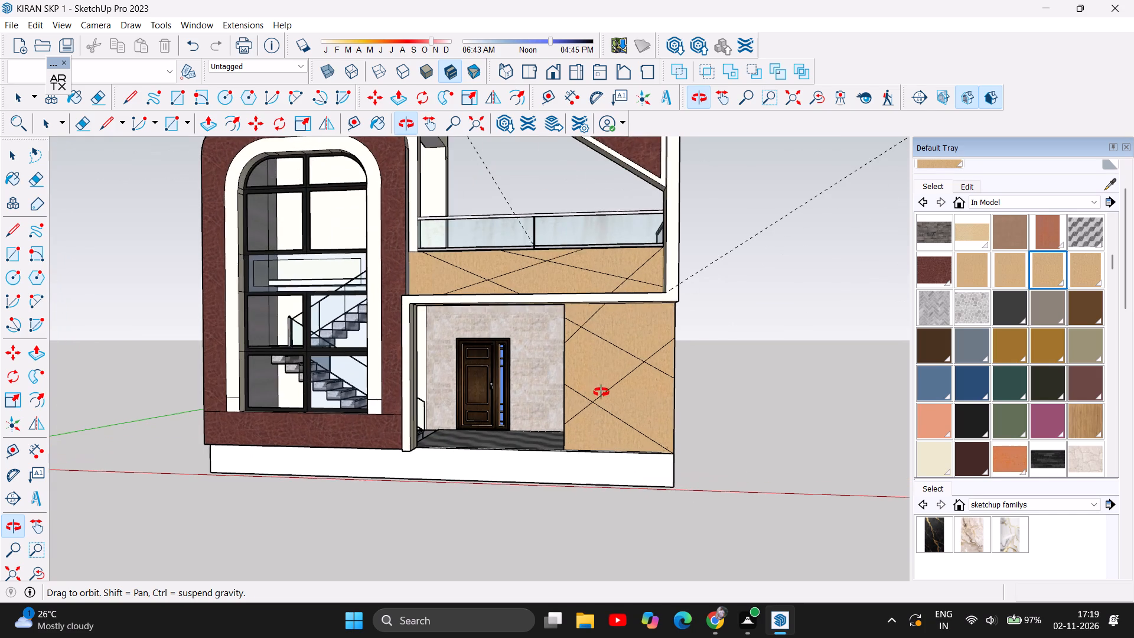
pyautogui.scroll(7, 619, 331)
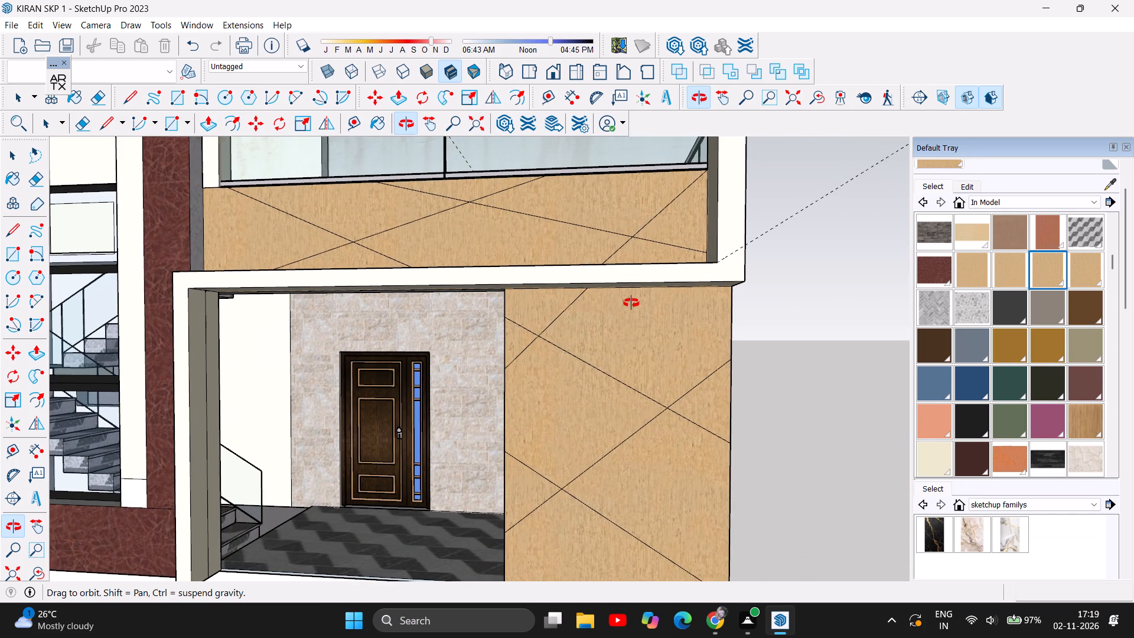
pyautogui.scroll(-5, 611, 418)
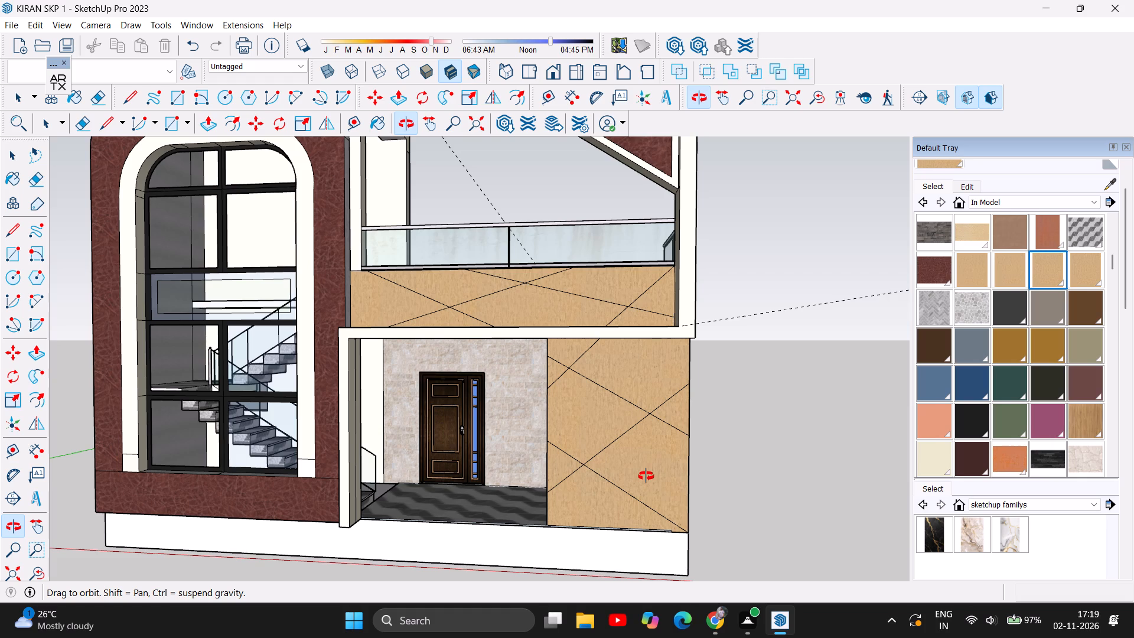
pyautogui.scroll(1, 408, 279)
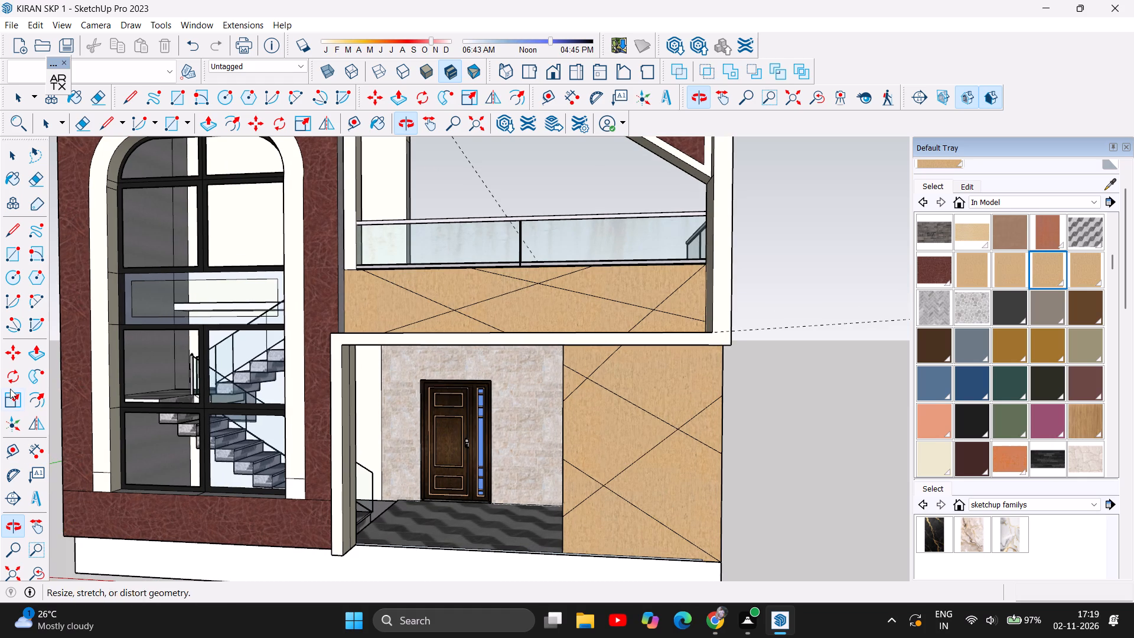
# Offset the balcony band's stair-side end face inward by about 1 9/16" and its large lower central face by about 1 7/16".
pyautogui.click(36, 406)
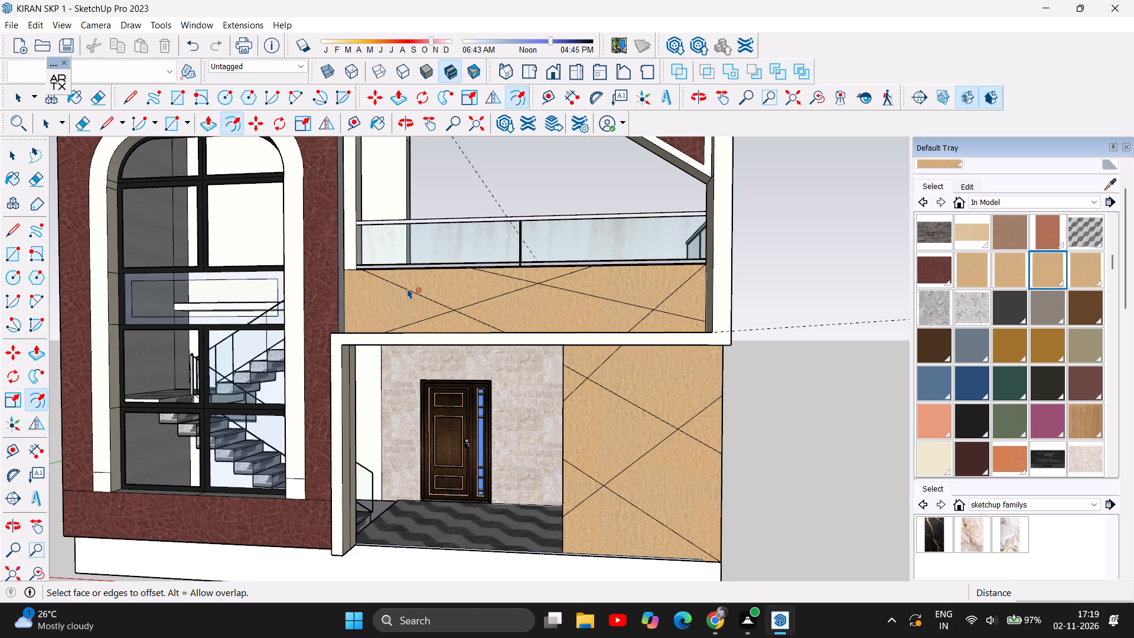
pyautogui.click(374, 283)
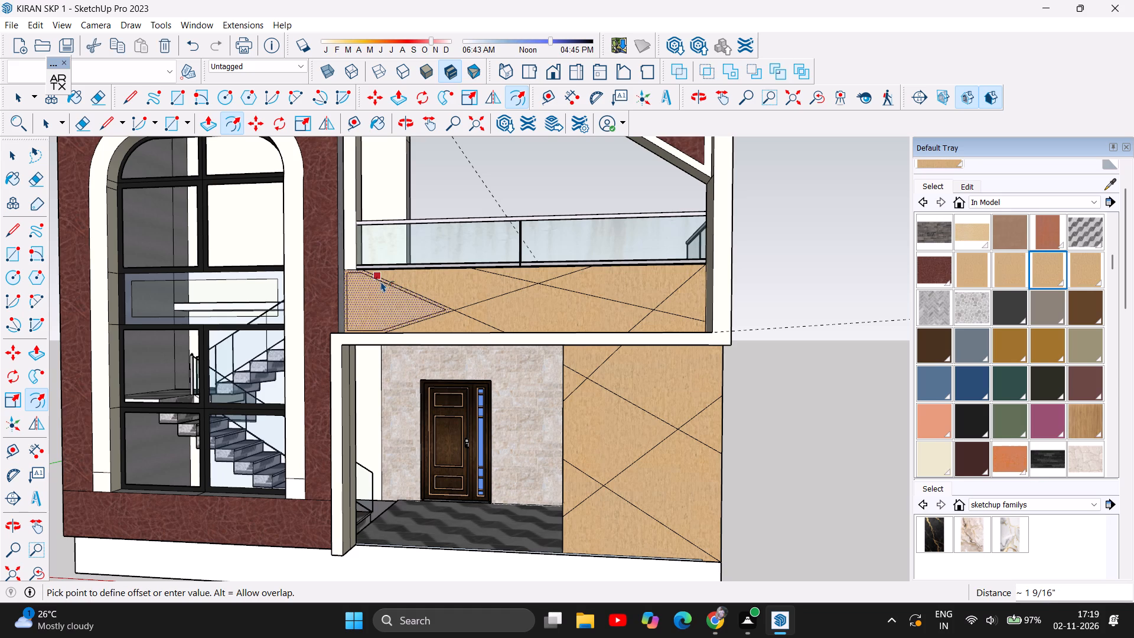
pyautogui.click(382, 281)
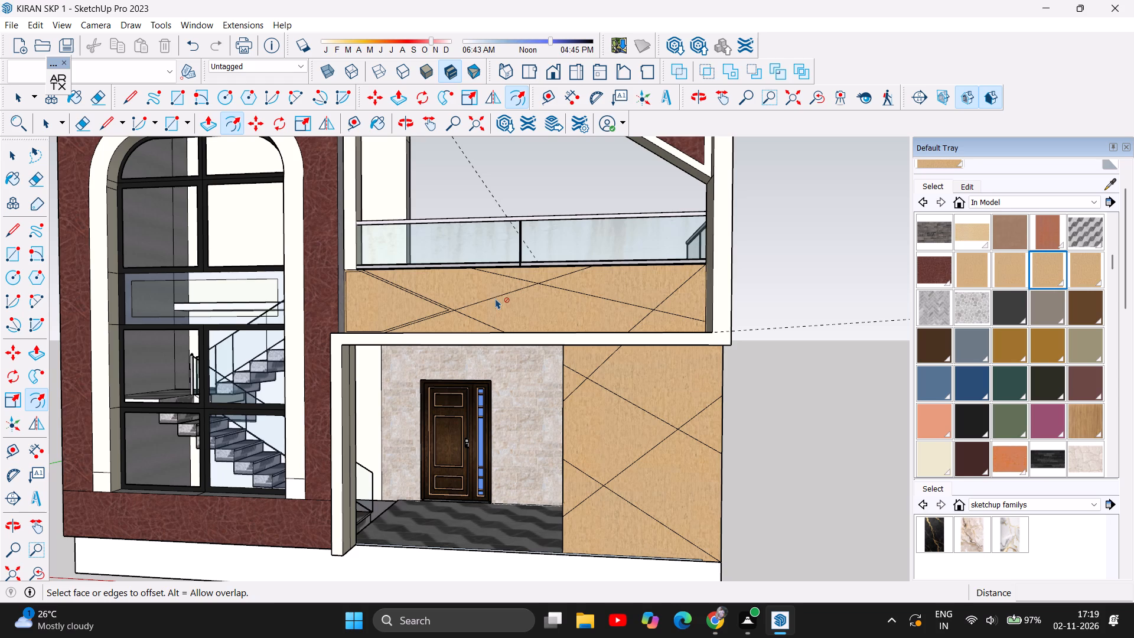
pyautogui.click(519, 300)
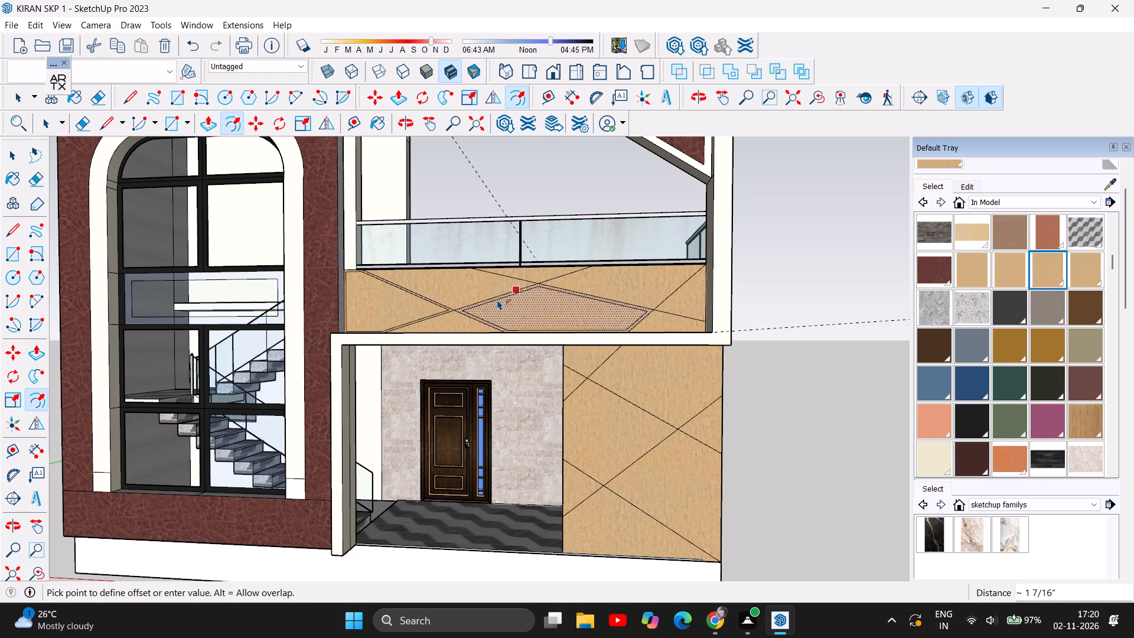
pyautogui.click(497, 300)
# Offset the triangular face at the balcony band's outer end inward by about 15/16".
pyautogui.scroll(2, 713, 271)
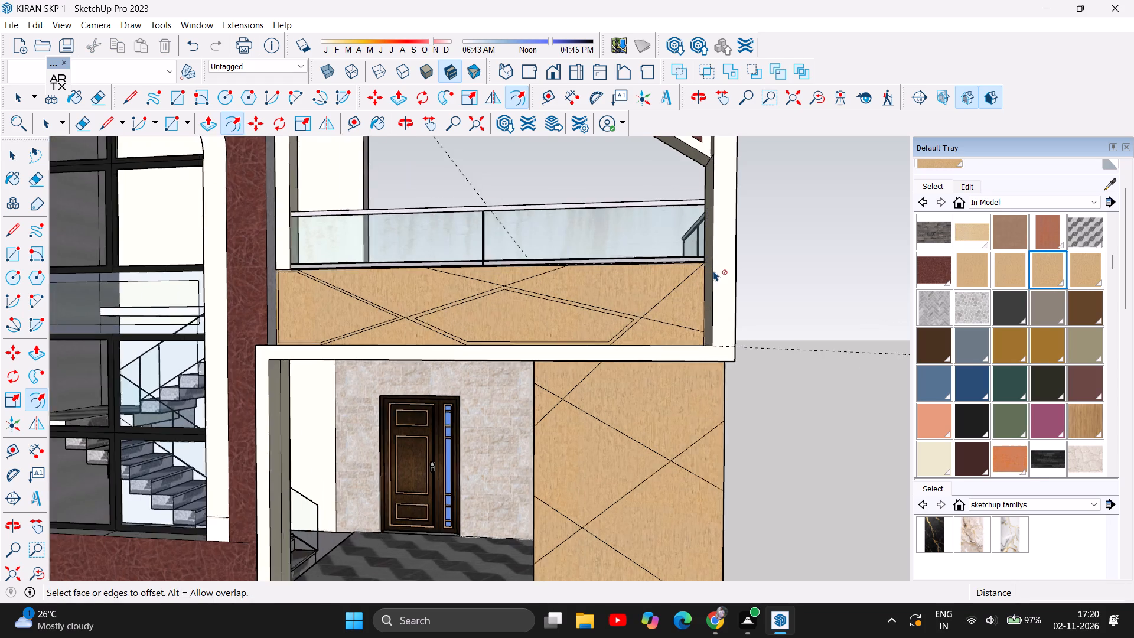
pyautogui.scroll(9, 713, 271)
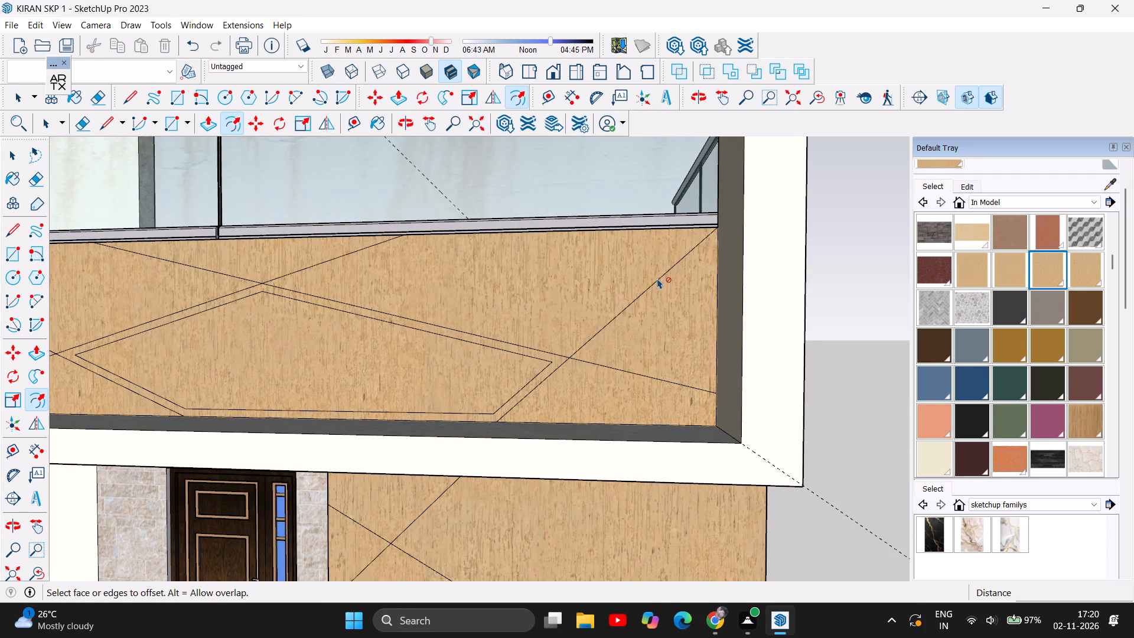
pyautogui.click(675, 274)
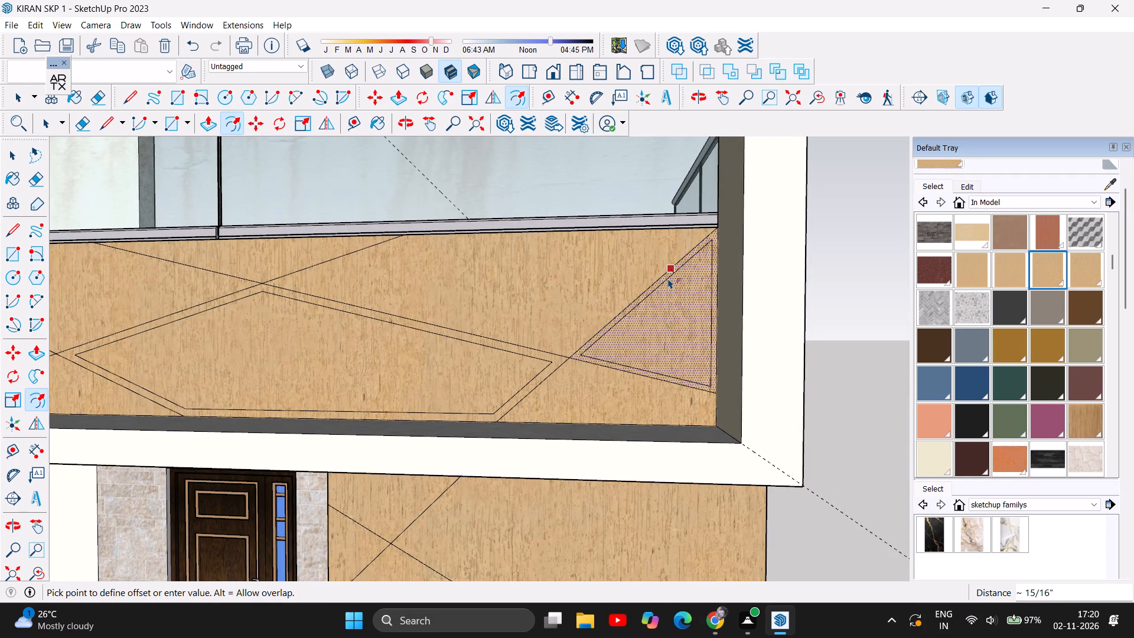
pyautogui.click(668, 278)
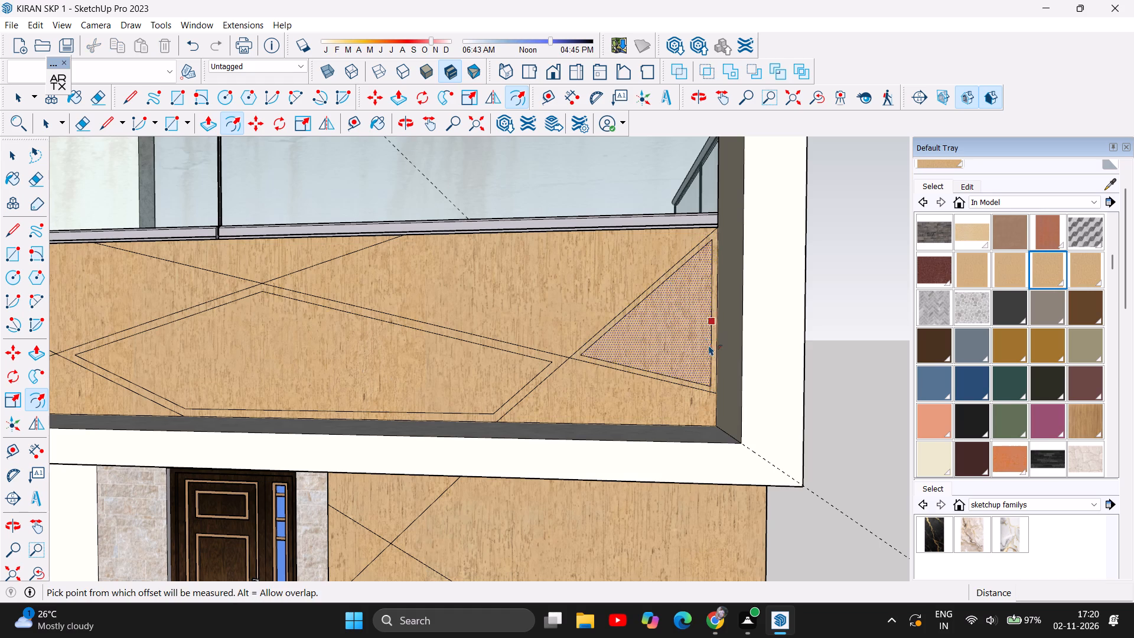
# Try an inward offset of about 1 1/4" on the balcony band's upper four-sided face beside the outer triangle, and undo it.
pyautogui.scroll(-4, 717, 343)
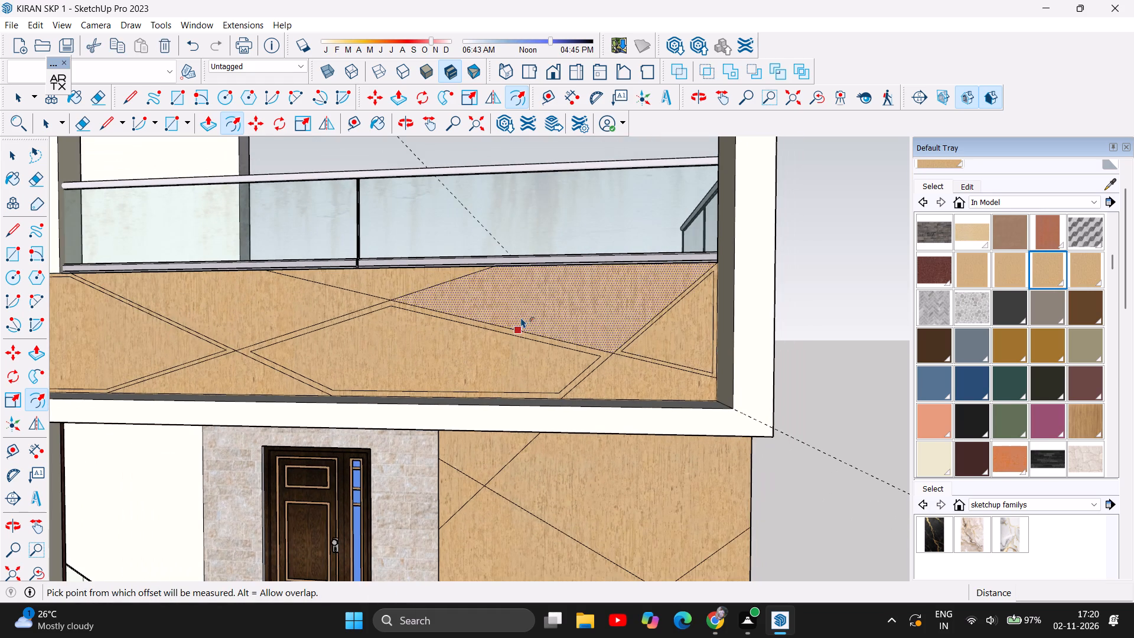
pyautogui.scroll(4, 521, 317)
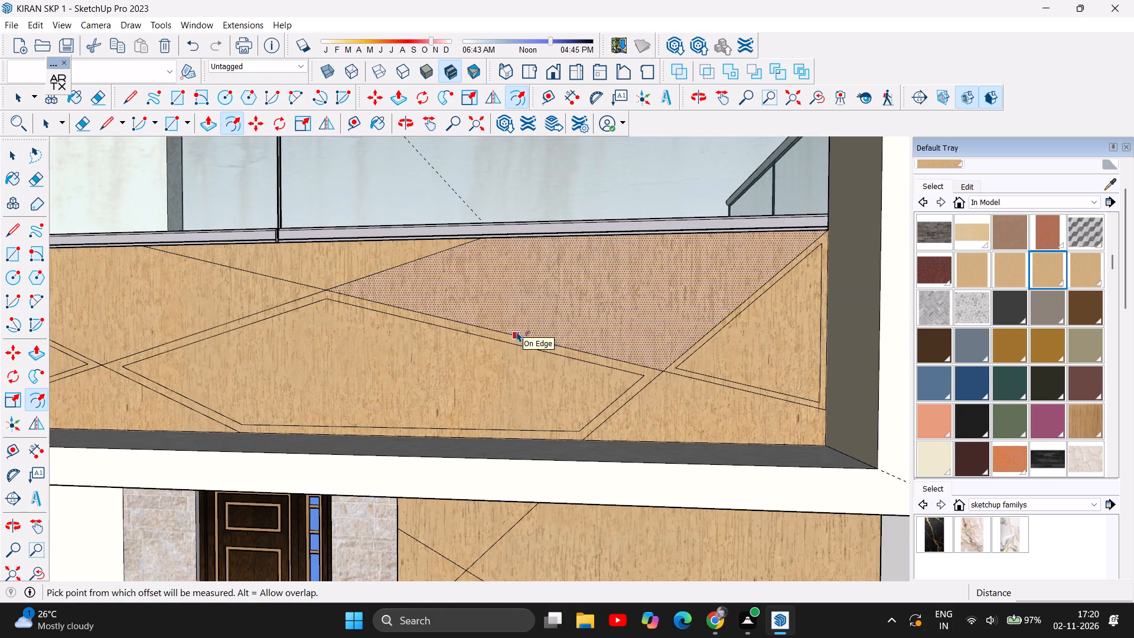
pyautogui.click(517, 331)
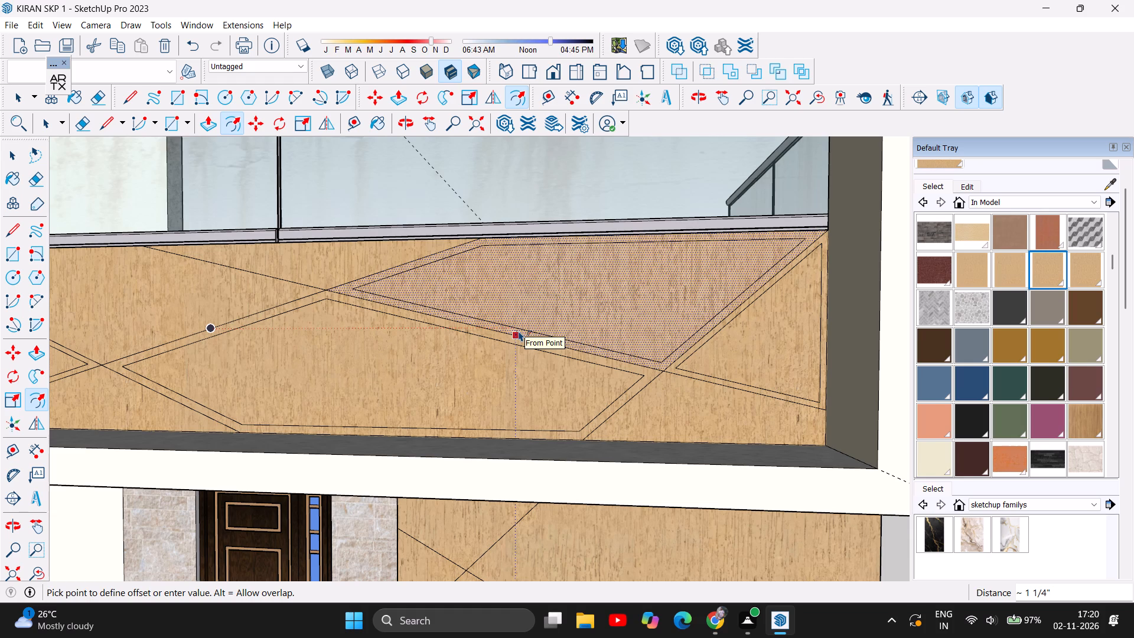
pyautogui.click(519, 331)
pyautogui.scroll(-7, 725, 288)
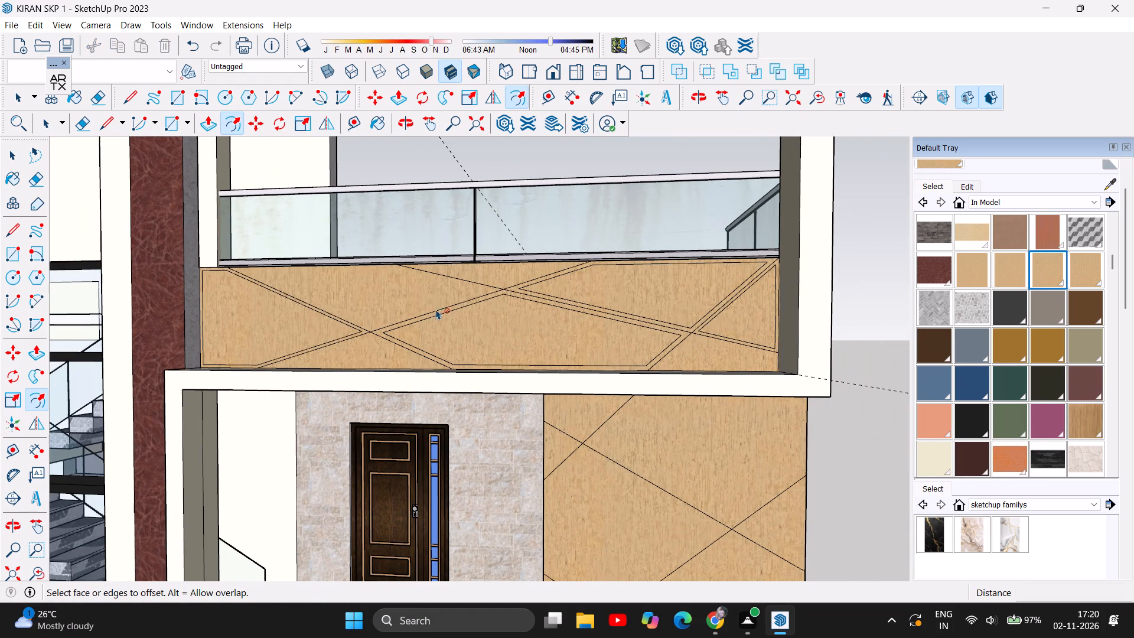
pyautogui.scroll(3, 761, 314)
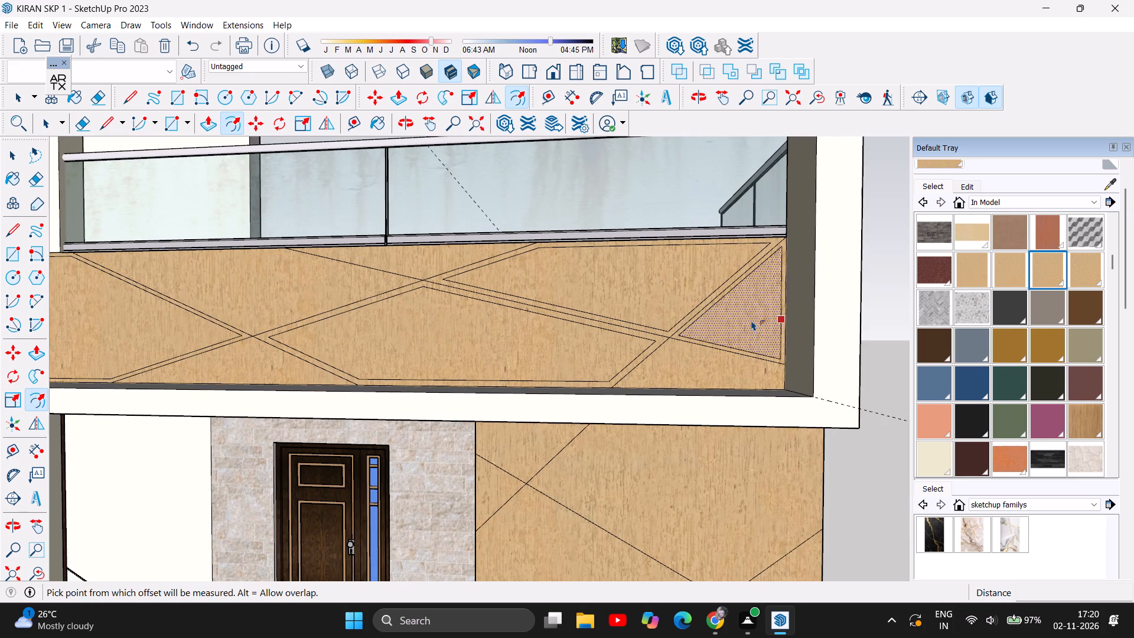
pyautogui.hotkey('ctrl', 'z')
# Offset the small upper triangle at the middle of the balcony band's top edge slightly inward.
pyautogui.scroll(-3, 690, 386)
pyautogui.scroll(-3, 601, 311)
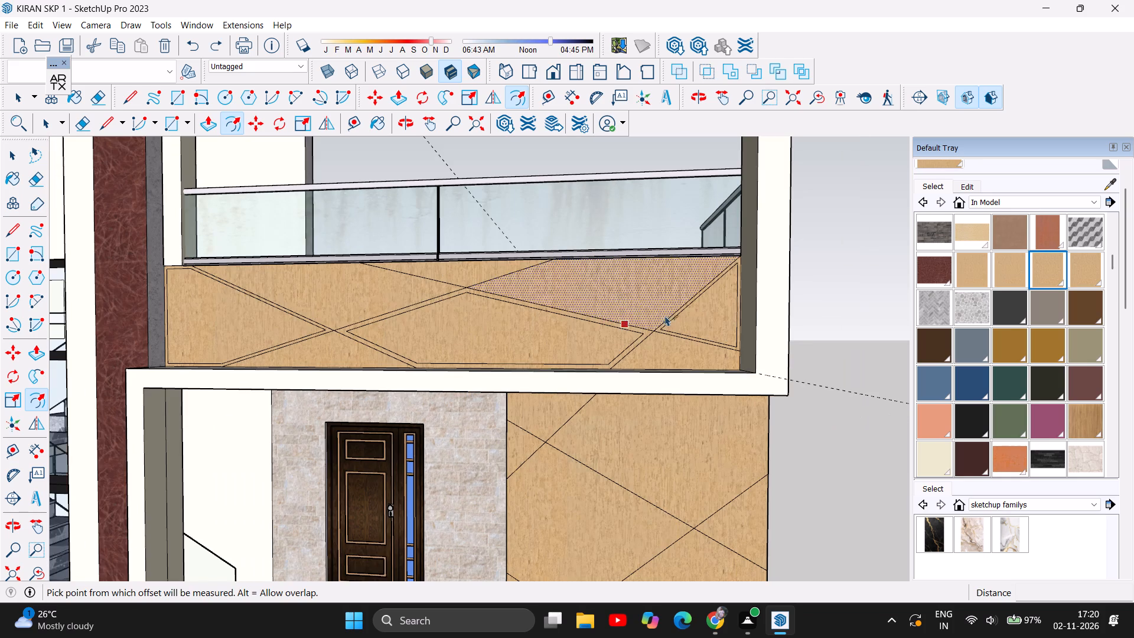
pyautogui.scroll(-3, 861, 318)
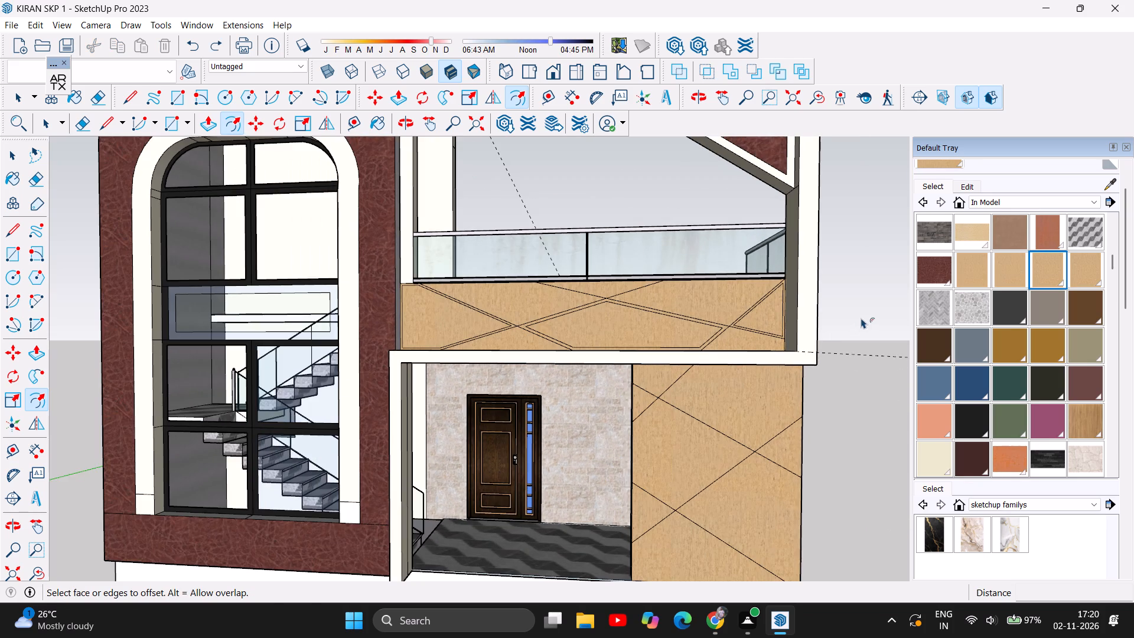
pyautogui.scroll(5, 634, 209)
pyautogui.scroll(1, 522, 255)
pyautogui.scroll(-1, 522, 255)
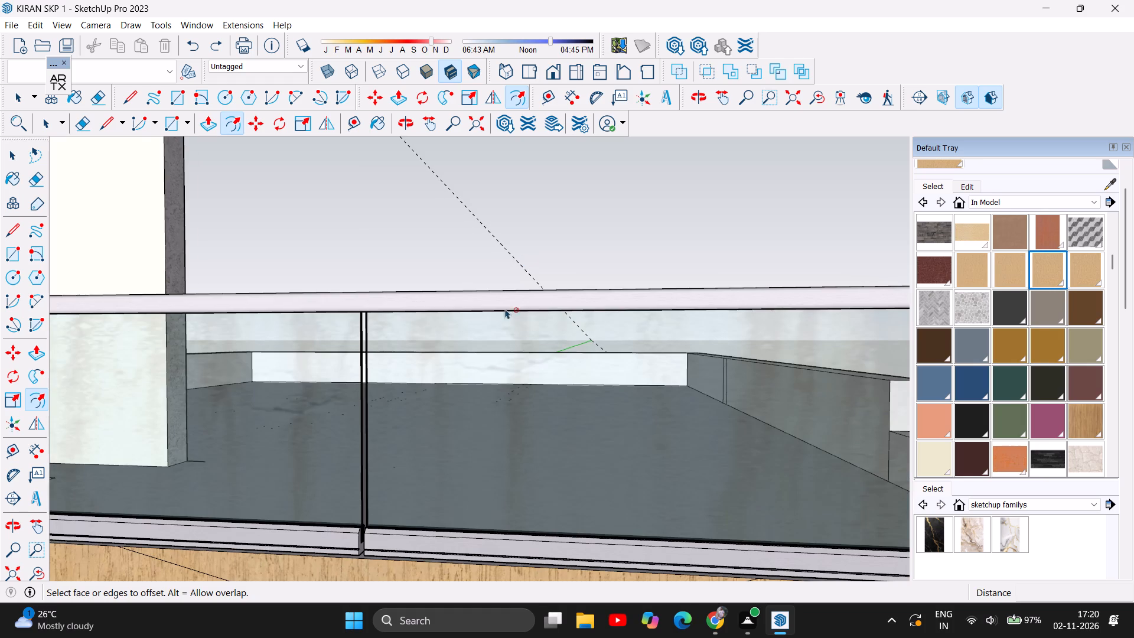
pyautogui.scroll(-3, 542, 264)
pyautogui.scroll(3, 501, 375)
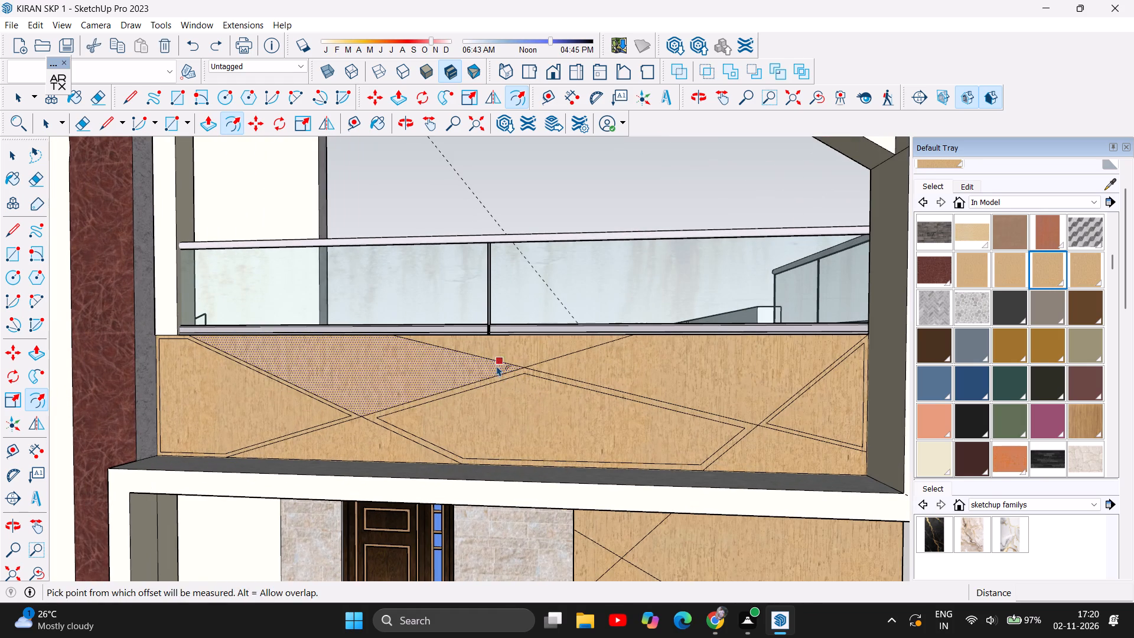
pyautogui.click(500, 358)
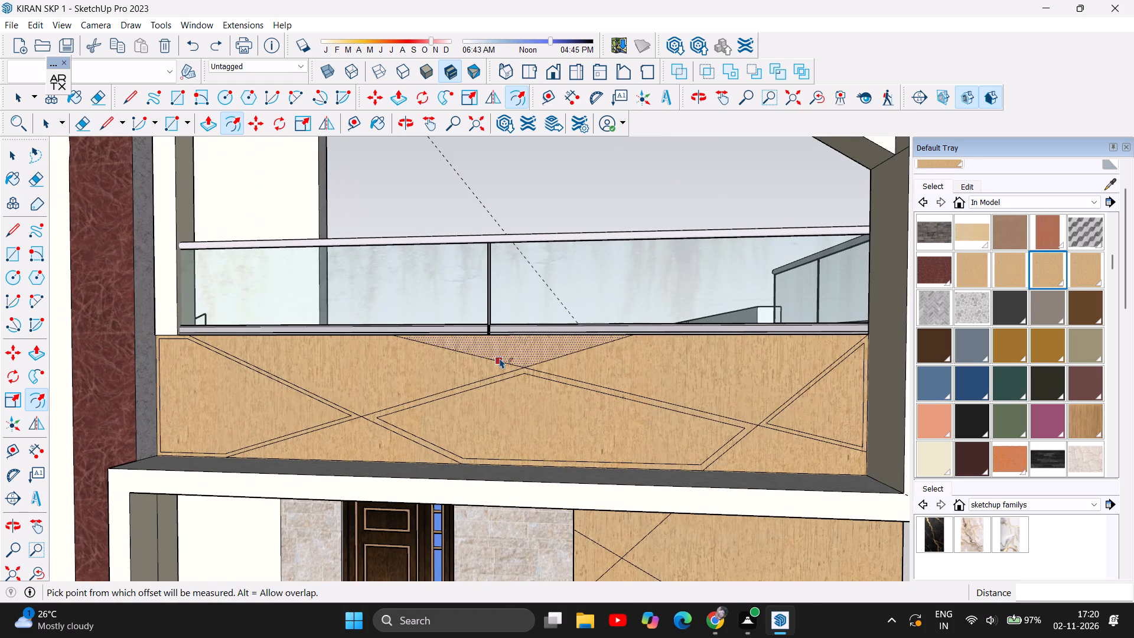
pyautogui.click(501, 357)
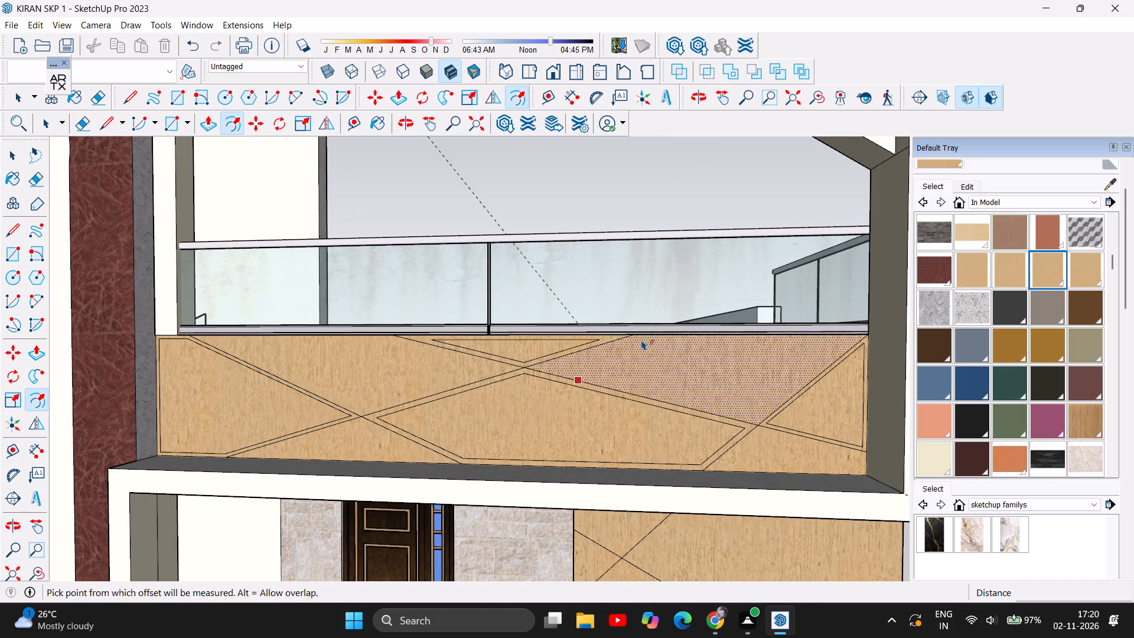
# Offset the entrance panel's bottom face, below the lower pair of crossing diagonals, slightly inward.
pyautogui.scroll(-9, 685, 314)
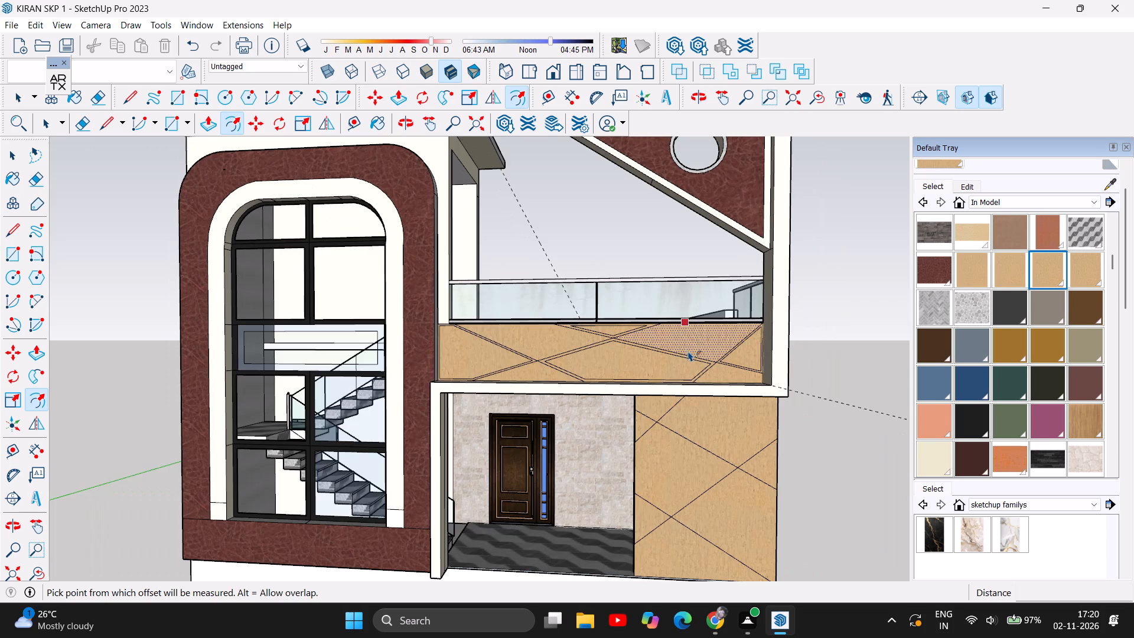
pyautogui.scroll(-4, 688, 352)
pyautogui.scroll(3, 846, 508)
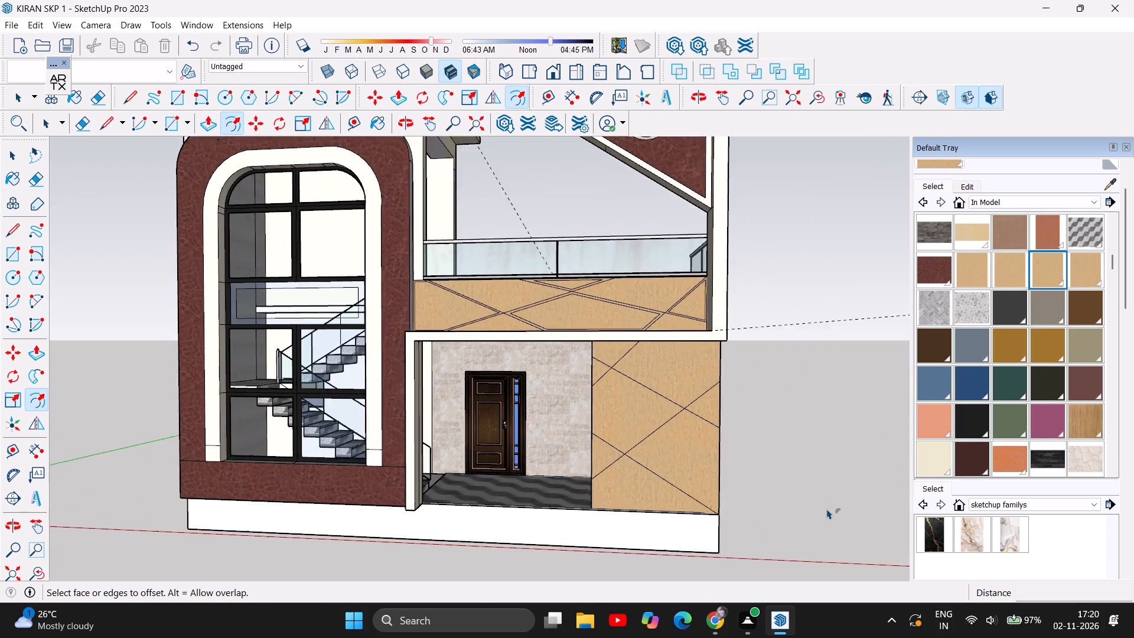
pyautogui.scroll(1, 827, 509)
pyautogui.scroll(4, 754, 450)
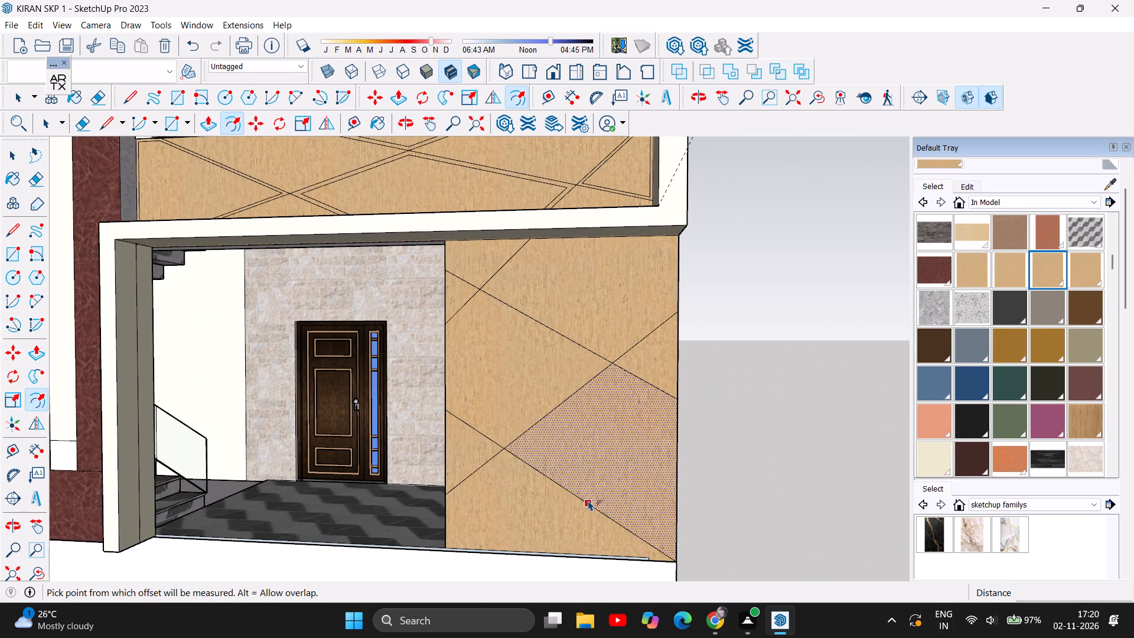
pyautogui.click(554, 506)
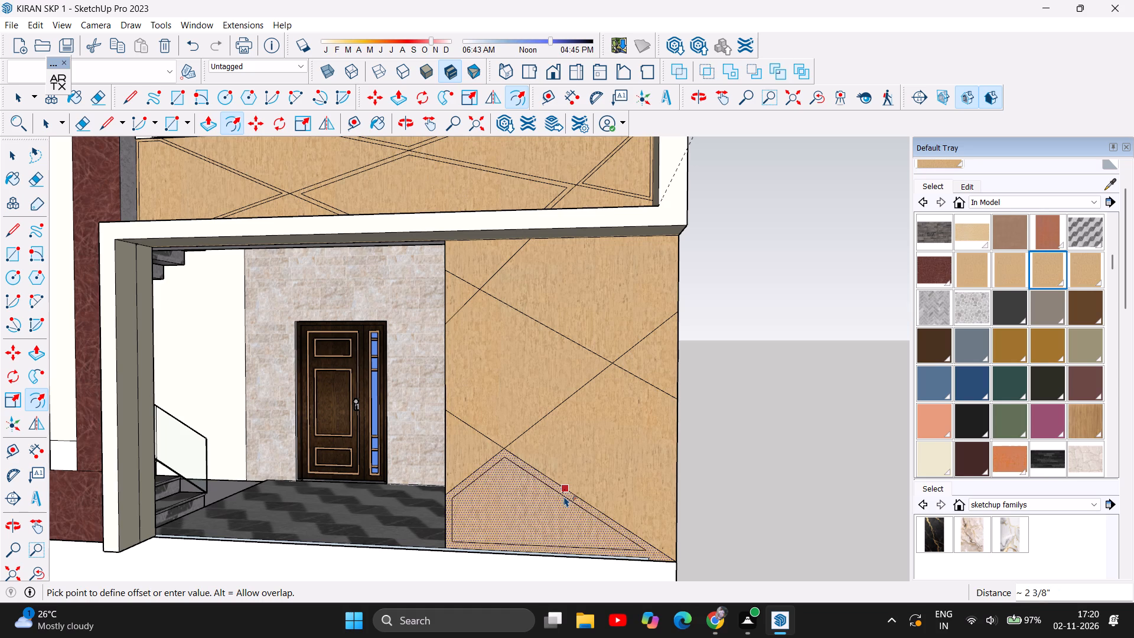
pyautogui.click(566, 495)
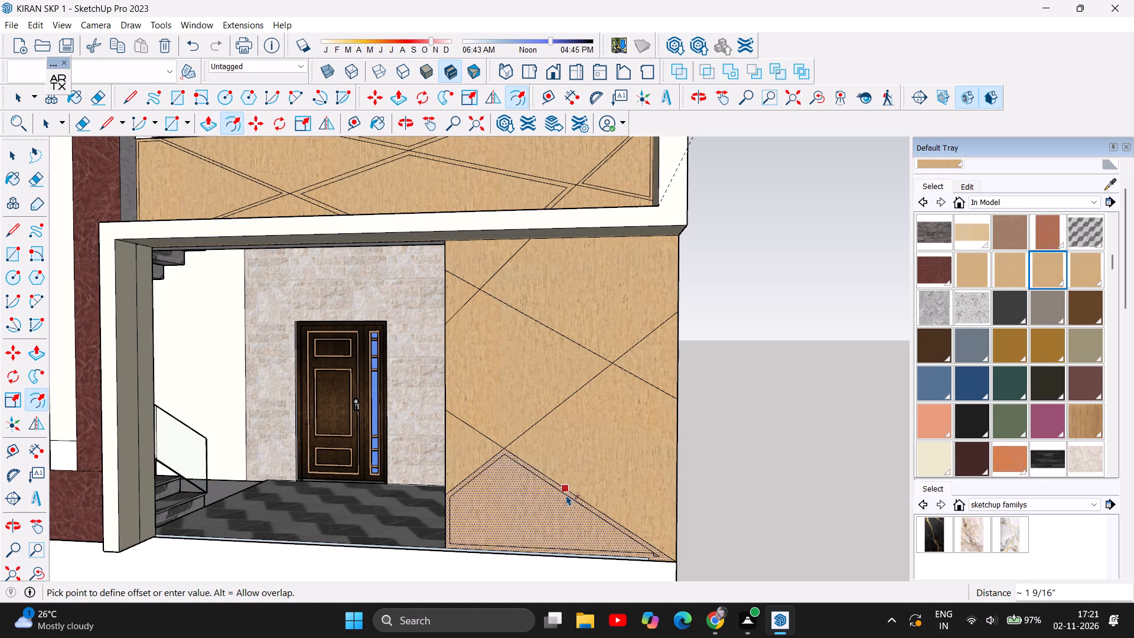
# Offset the entrance panel's large middle face beside the doorway and its upper door-side corner face slightly inward.
pyautogui.click(548, 410)
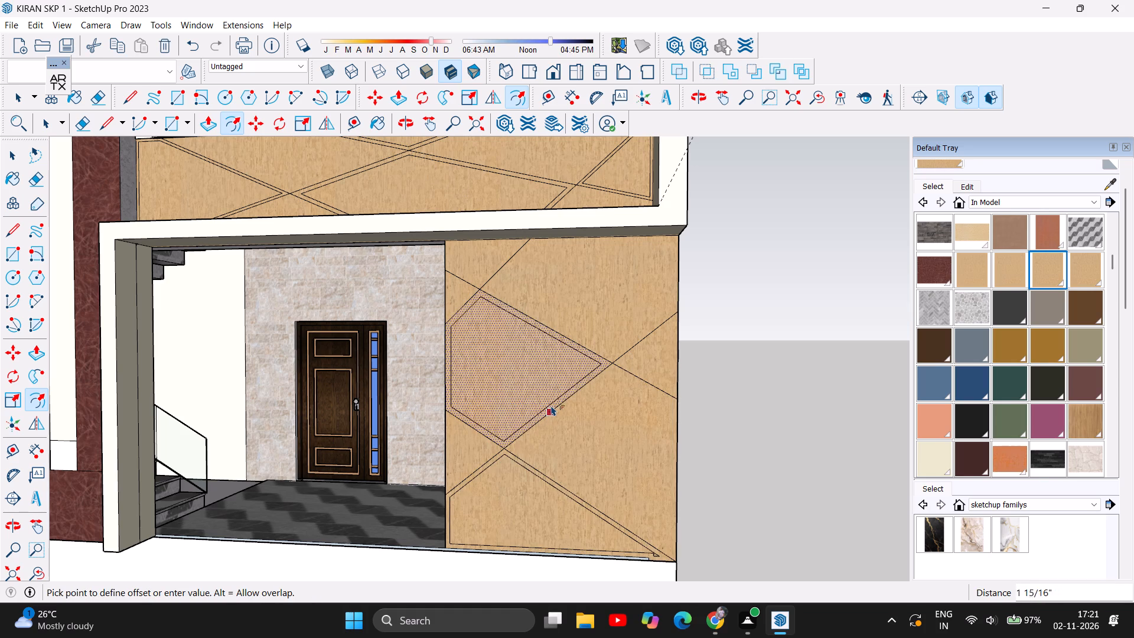
pyautogui.click(553, 404)
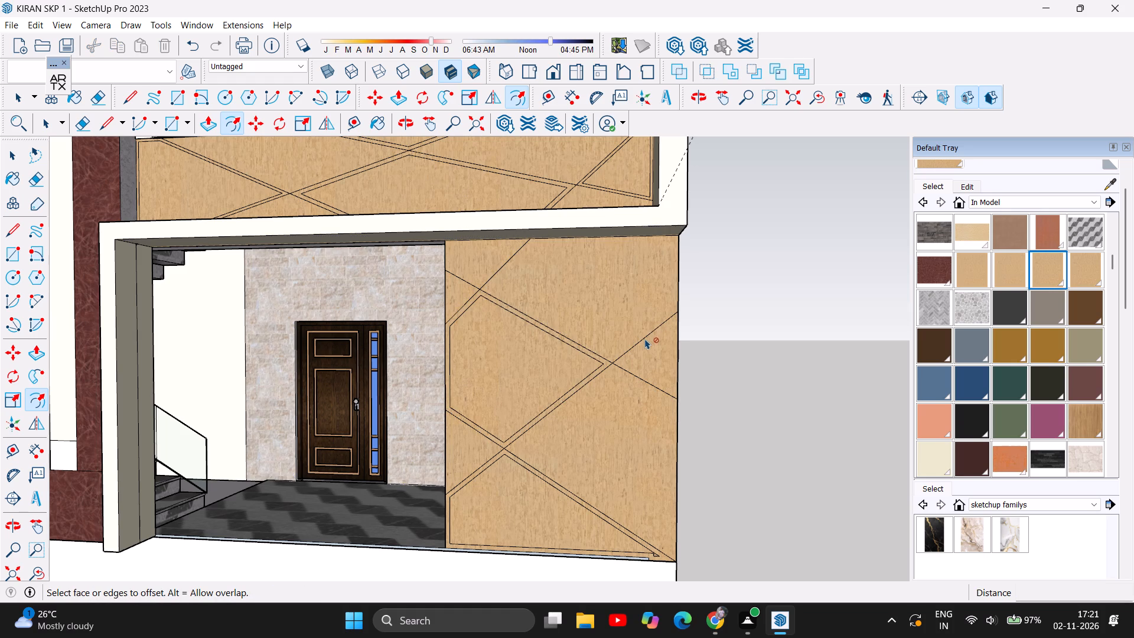
pyautogui.click(500, 261)
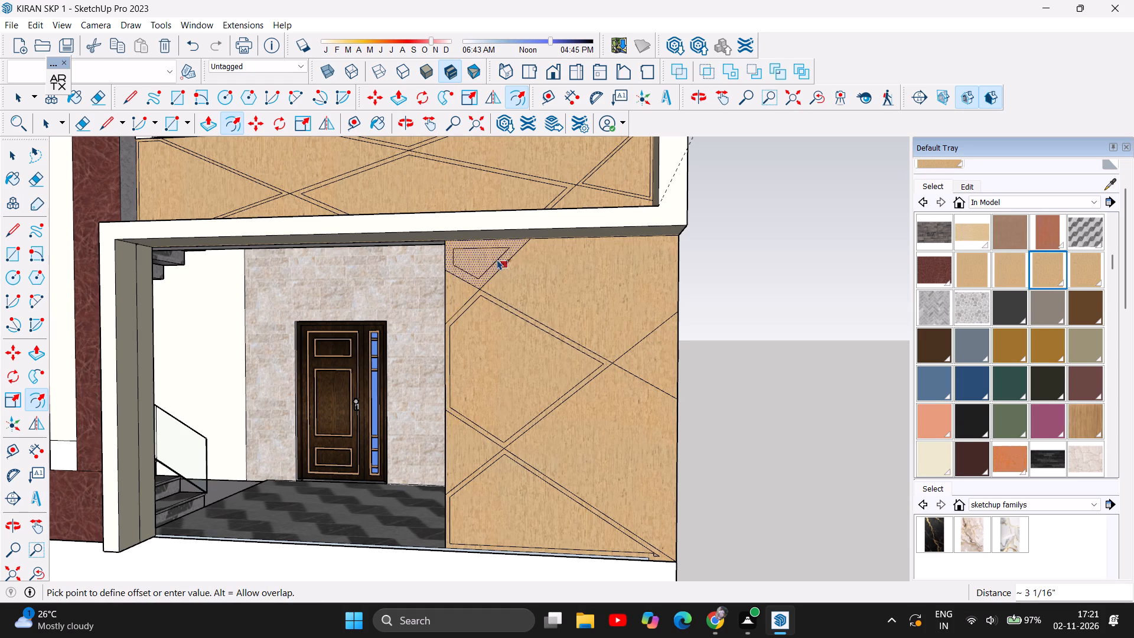
pyautogui.click(506, 260)
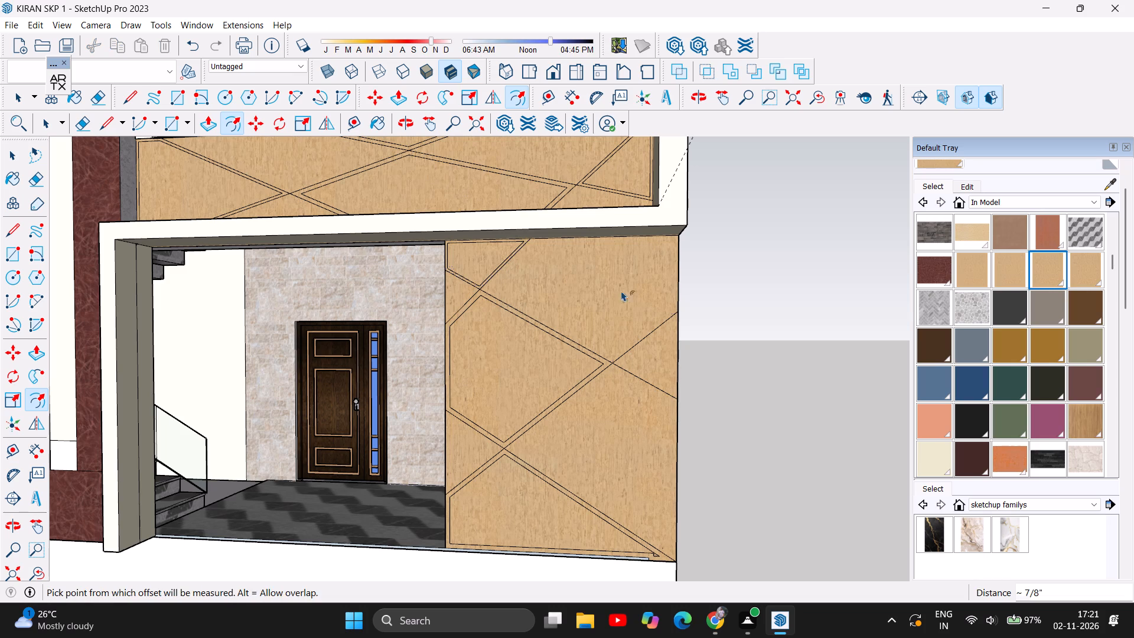
# Offset the small triangular face on the entrance panel's outer edge inward by about 1 5/8".
pyautogui.click(649, 327)
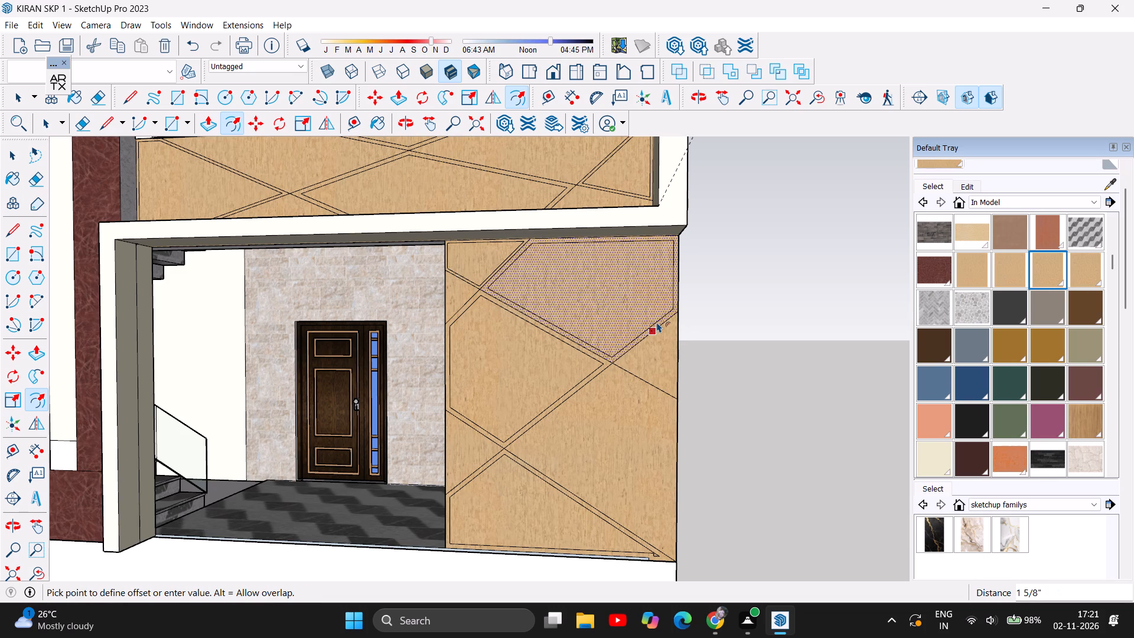
pyautogui.press('Escape')
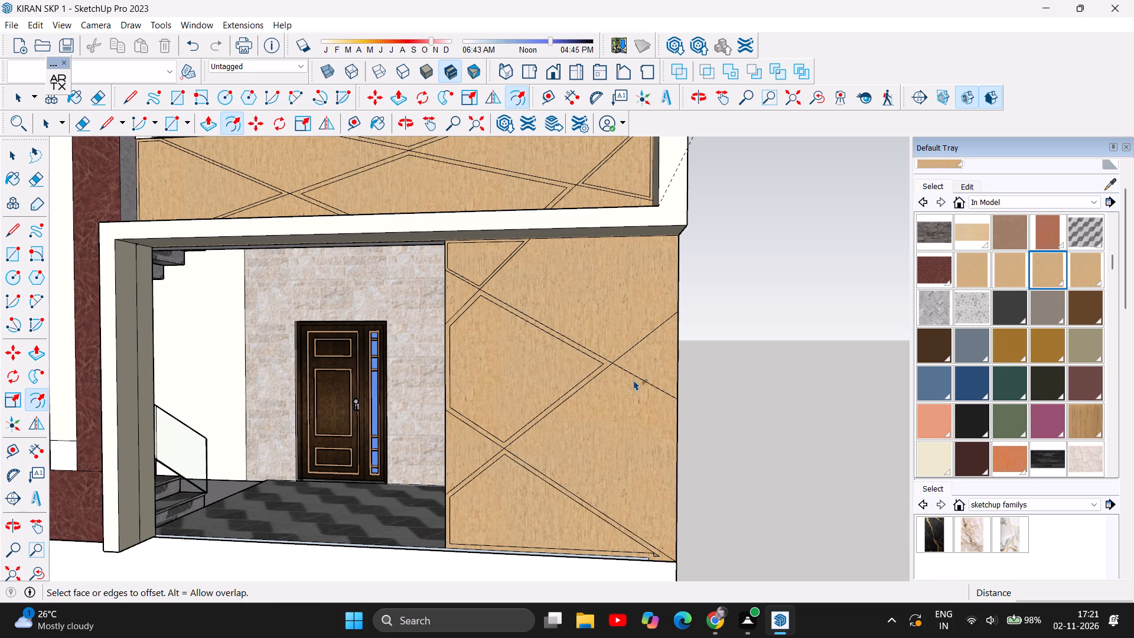
pyautogui.click(636, 378)
pyautogui.click(641, 375)
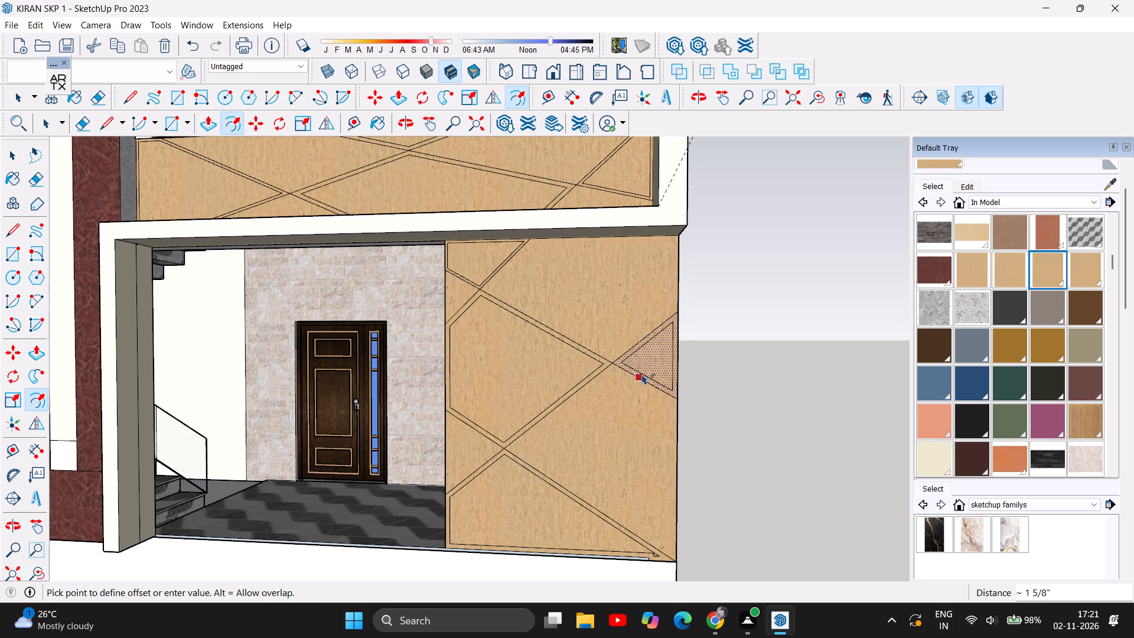
pyautogui.click(643, 373)
# Examine the inset outlines on the entrance panel up close and against the whole front facade.
pyautogui.scroll(-2, 757, 351)
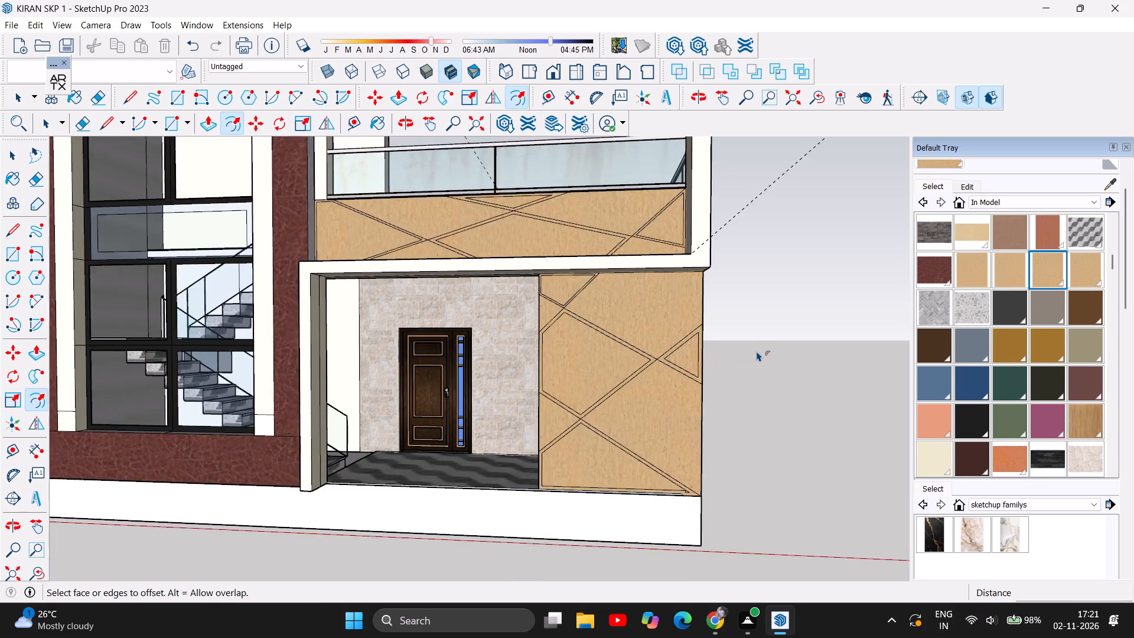
pyautogui.scroll(-6, 757, 351)
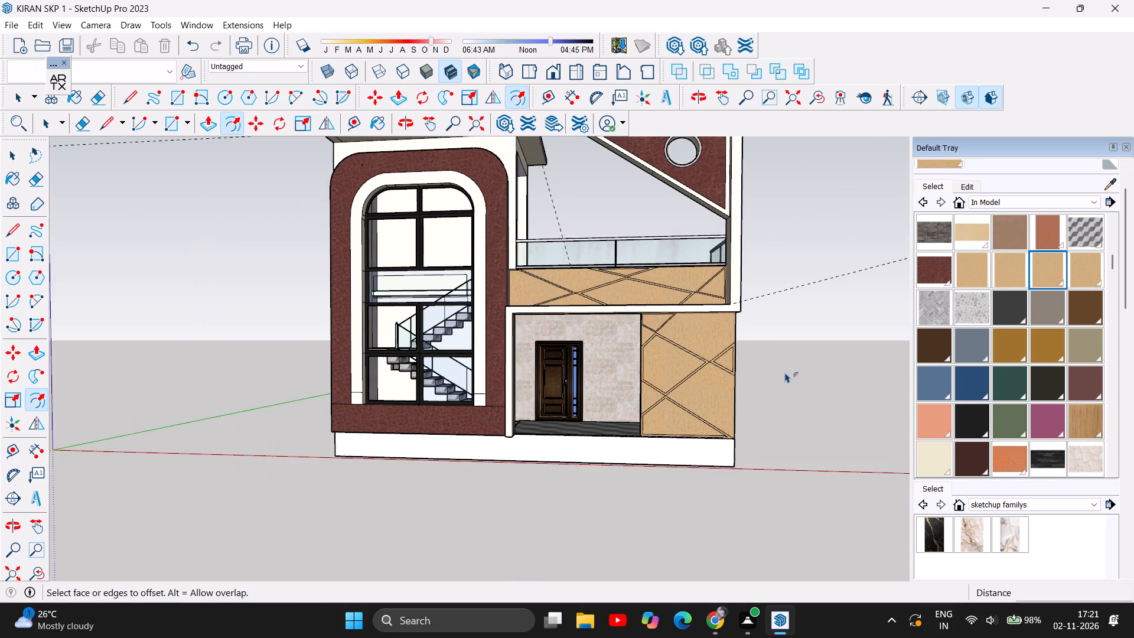
pyautogui.scroll(-3, 791, 395)
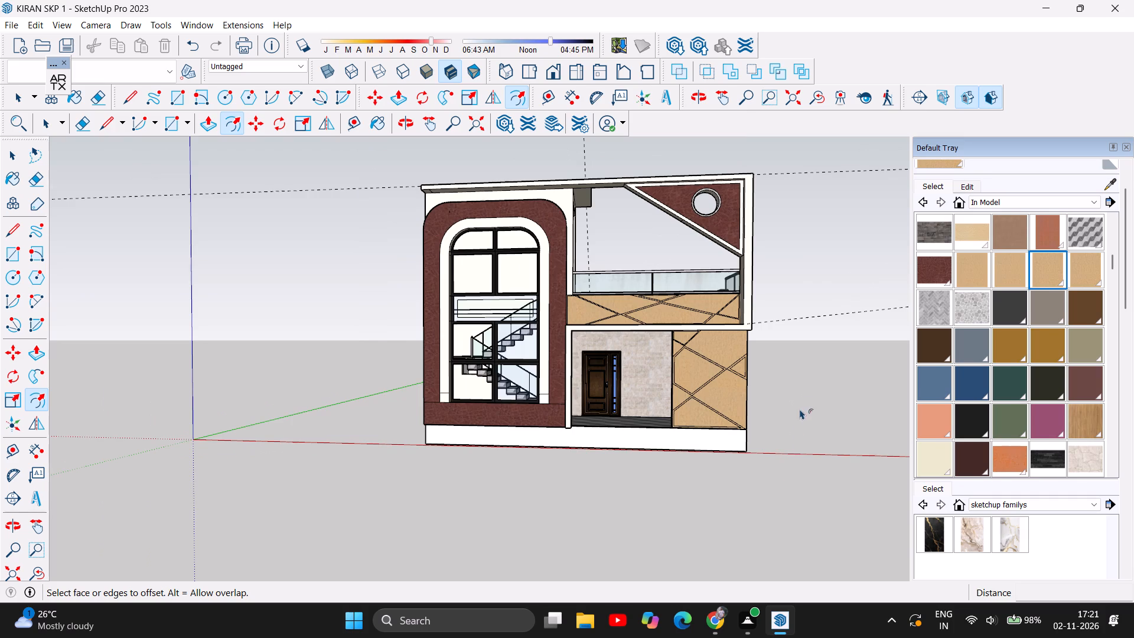
pyautogui.scroll(4, 797, 378)
pyautogui.scroll(3, 697, 376)
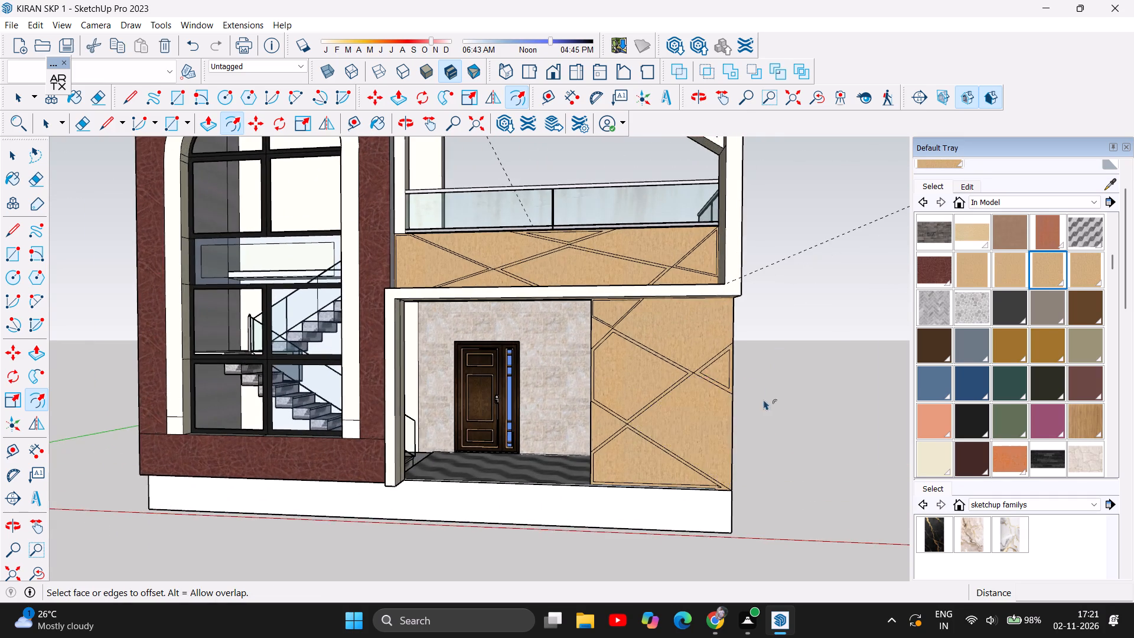
pyautogui.scroll(4, 770, 396)
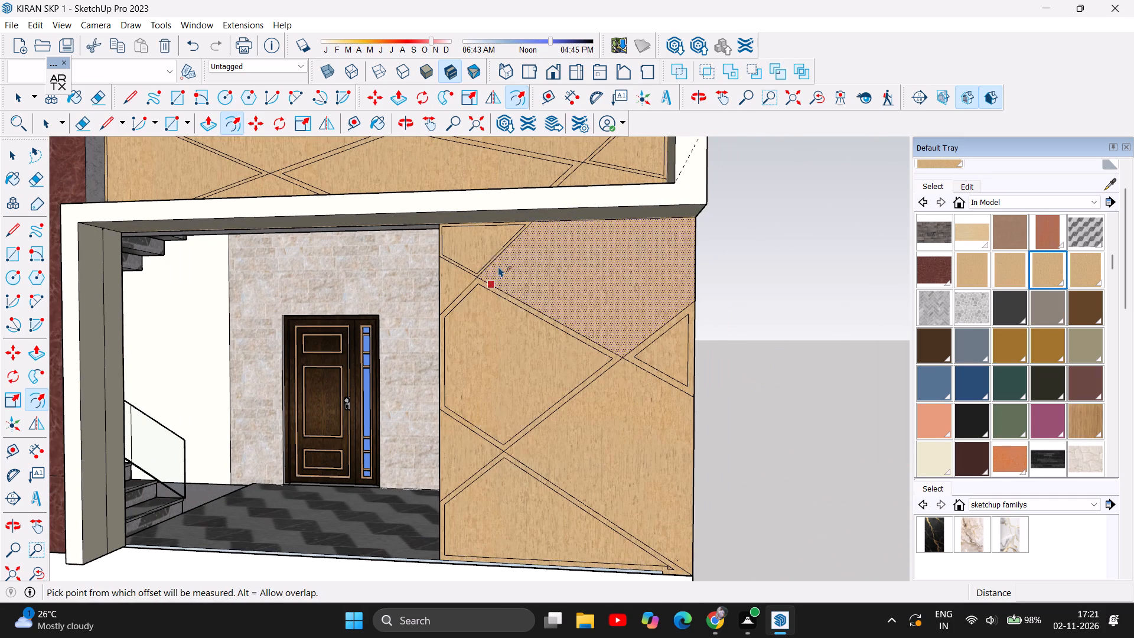
pyautogui.scroll(5, 500, 263)
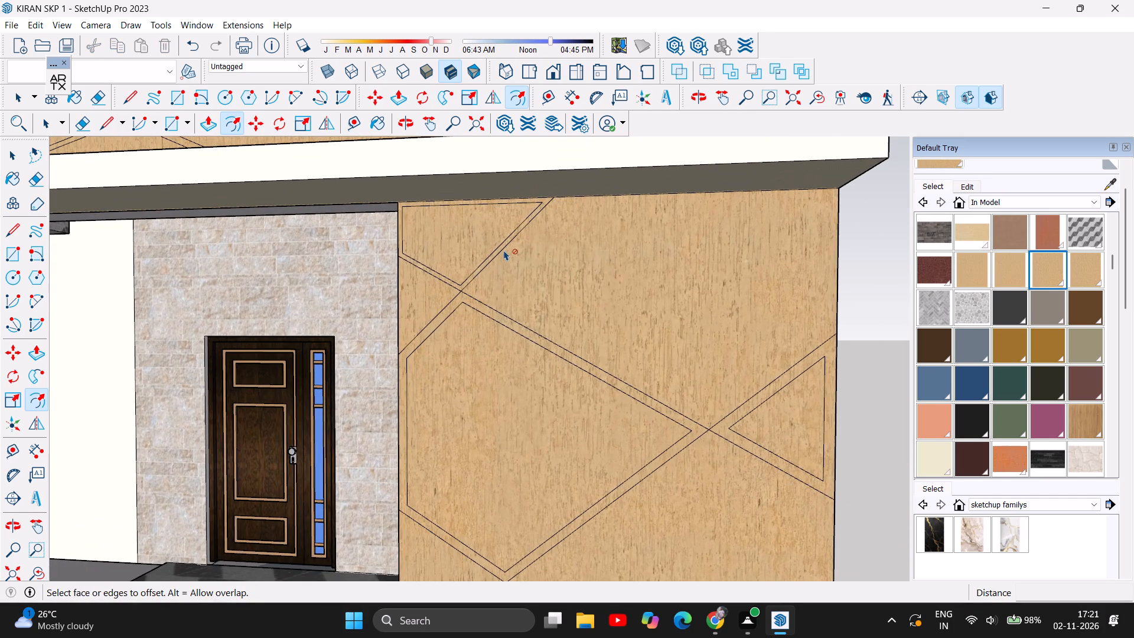
pyautogui.scroll(-1, 523, 321)
pyautogui.scroll(-3, 674, 332)
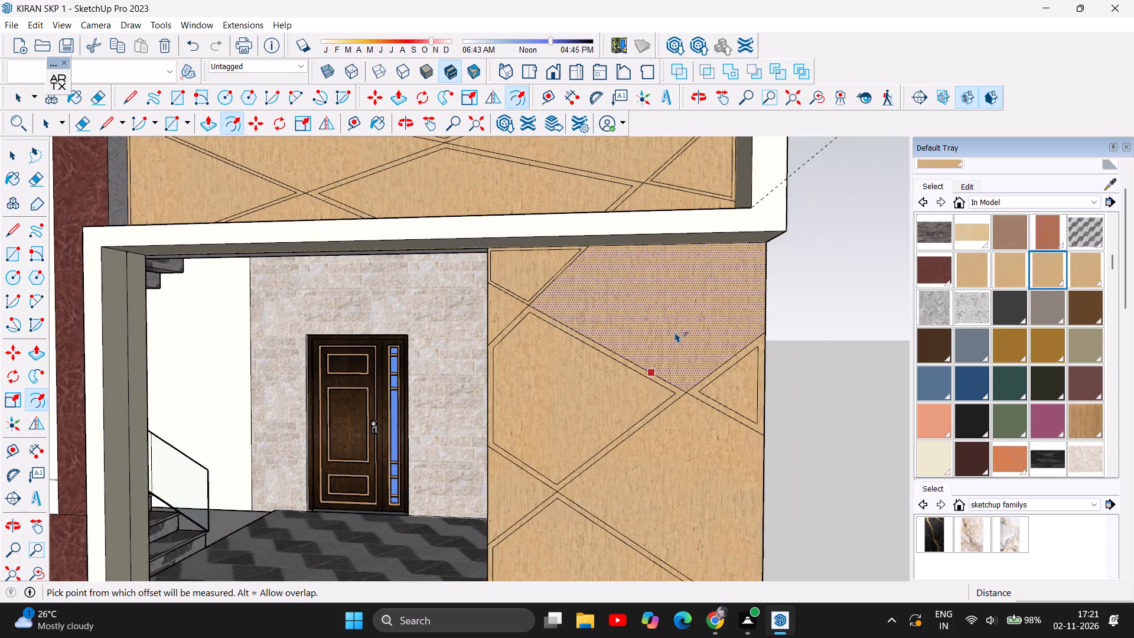
pyautogui.scroll(-6, 675, 332)
pyautogui.scroll(-4, 419, 457)
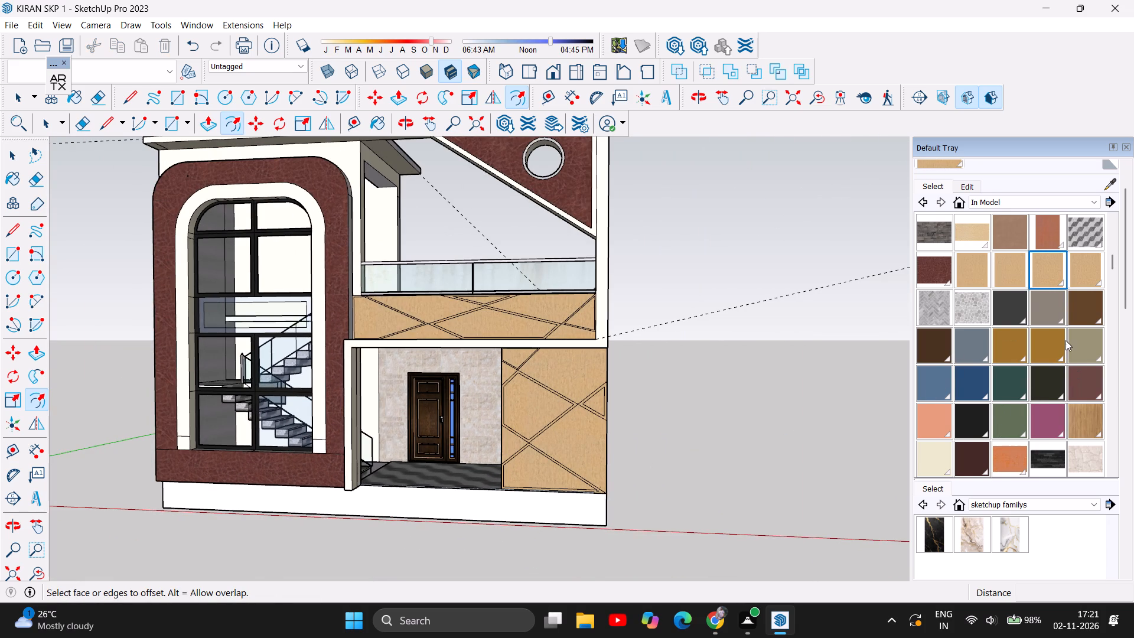
# Paint the narrow border strip around the entrance panel's bottom face with the dark streaked wood material from the model's materials.
pyautogui.scroll(-5, 1065, 356)
pyautogui.scroll(-6, 1067, 415)
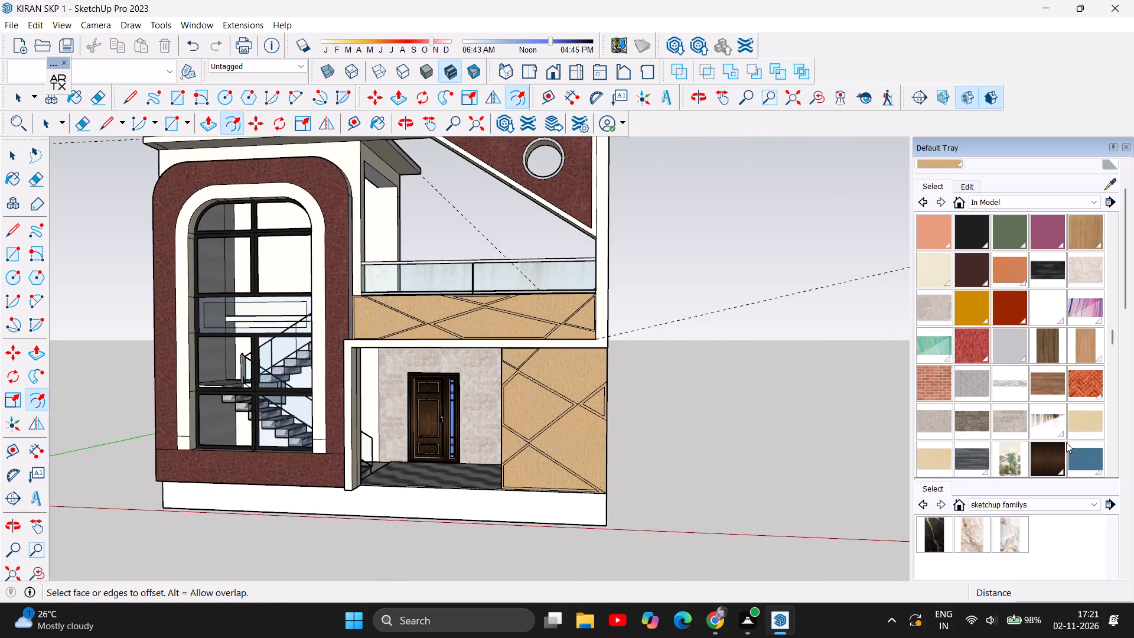
pyautogui.click(1015, 318)
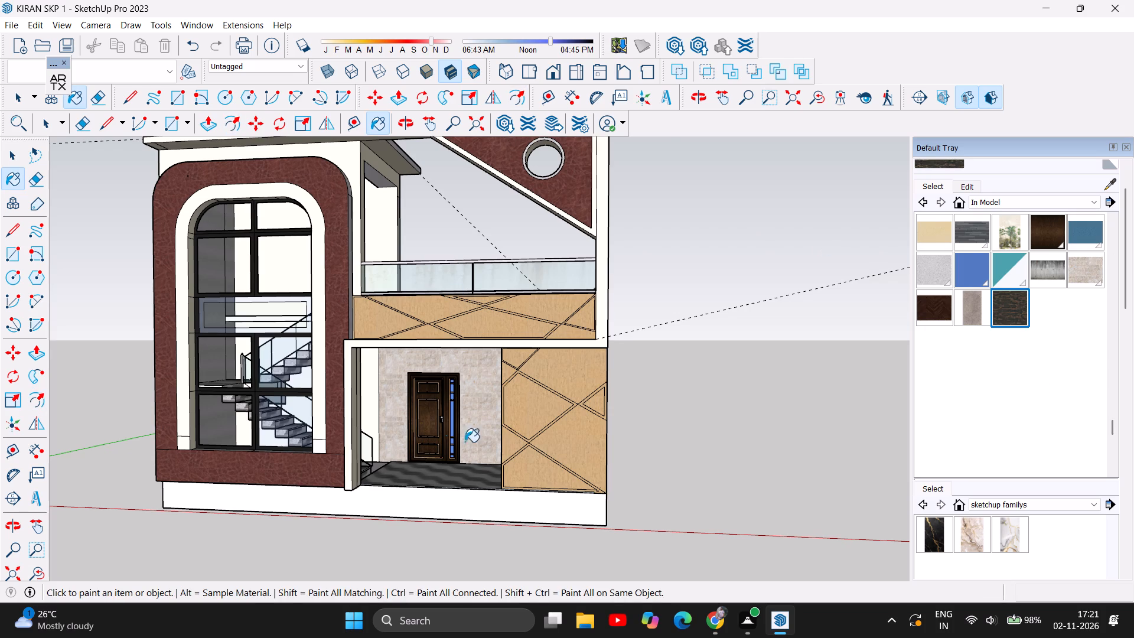
pyautogui.scroll(4, 553, 490)
pyautogui.scroll(4, 621, 497)
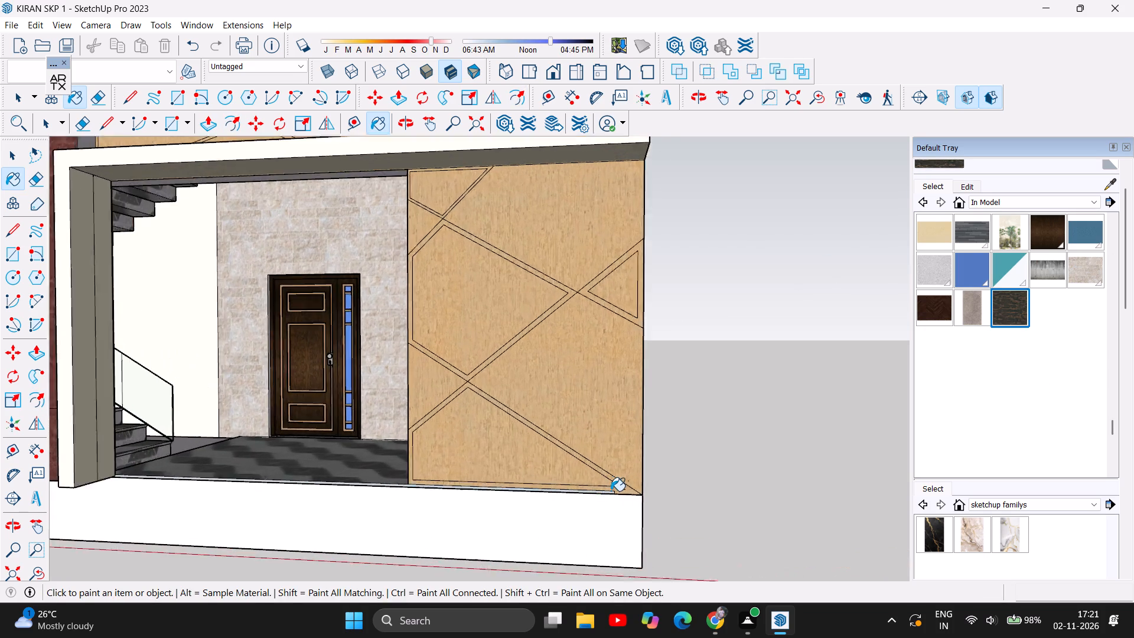
pyautogui.scroll(3, 611, 491)
pyautogui.click(613, 490)
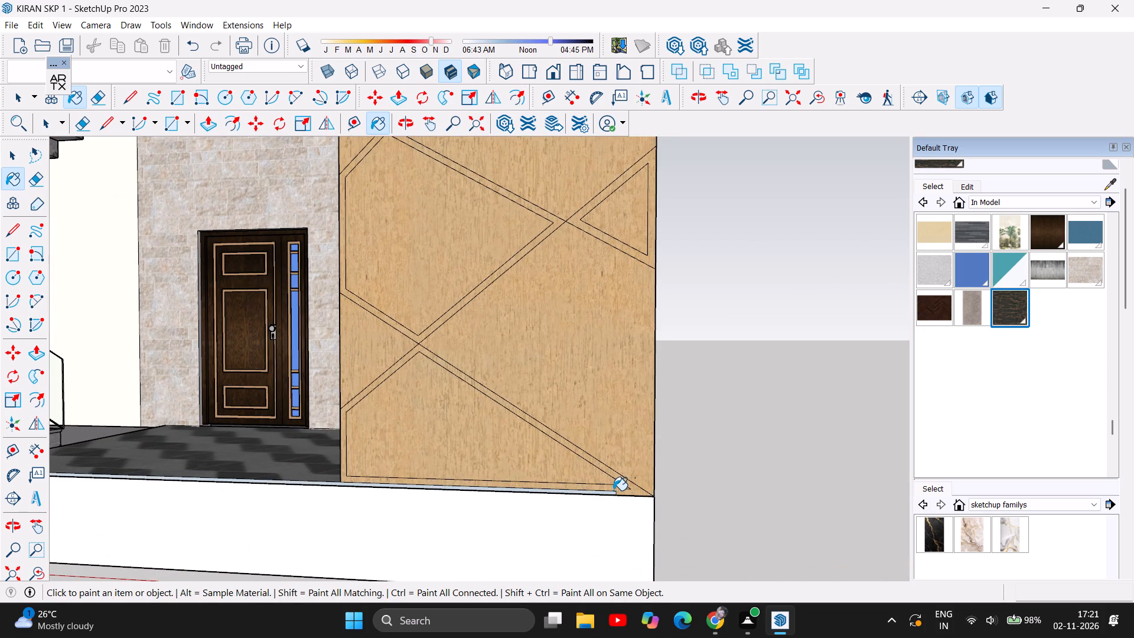
pyautogui.scroll(5, 641, 499)
pyautogui.click(630, 487)
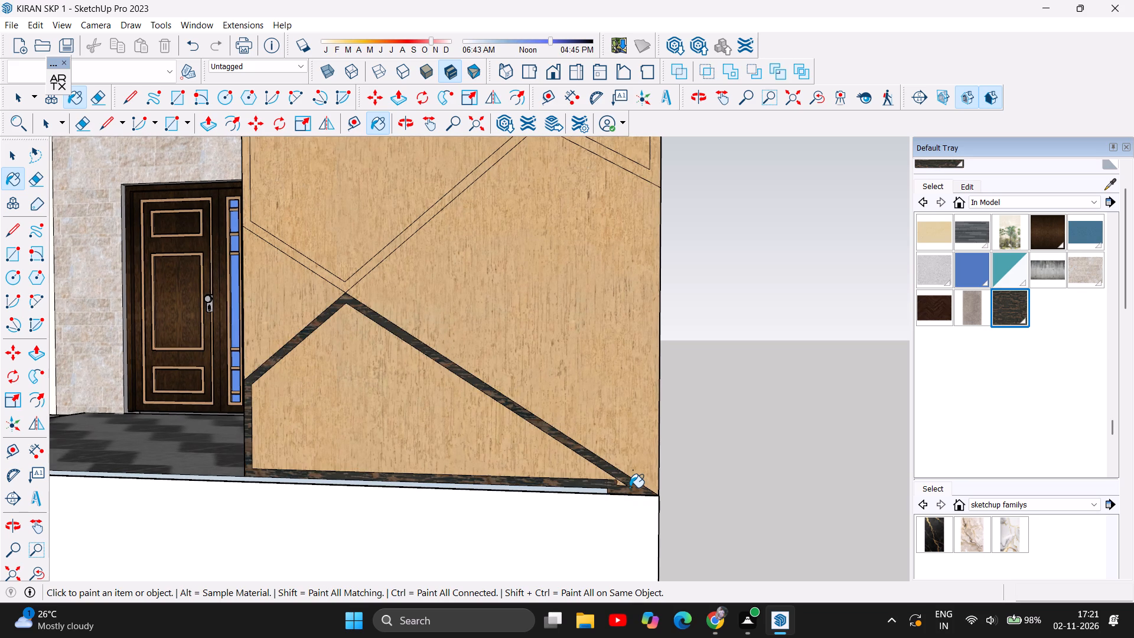
# Paint the border strips of the entrance panel's large middle face, outer triangle and upper door-side corner face with the same dark wood.
pyautogui.scroll(-3, 661, 513)
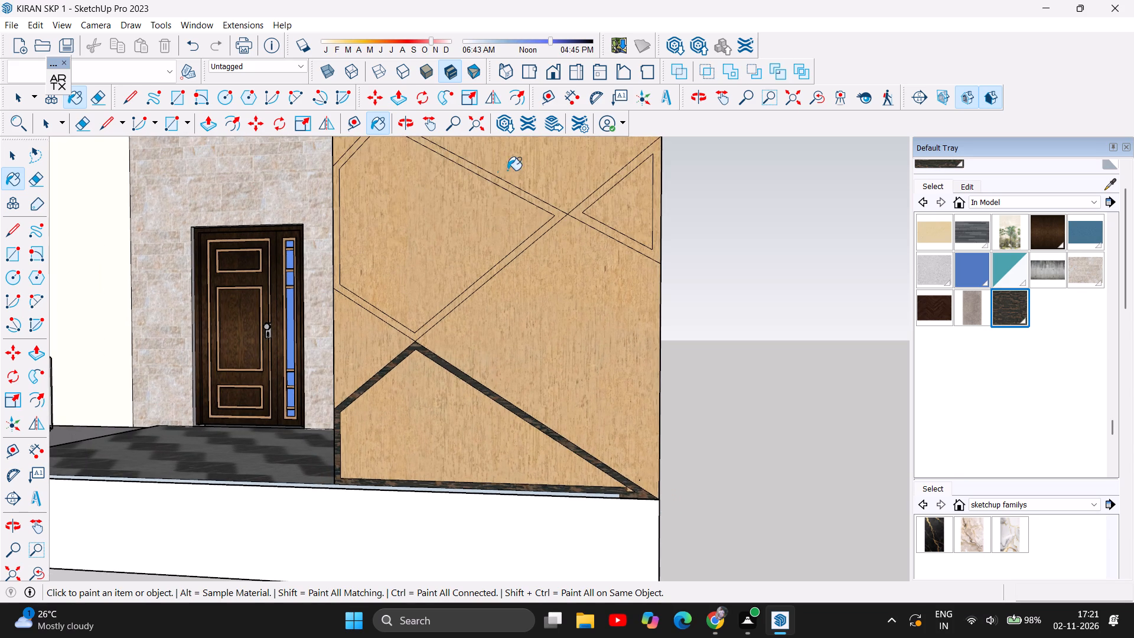
pyautogui.click(556, 216)
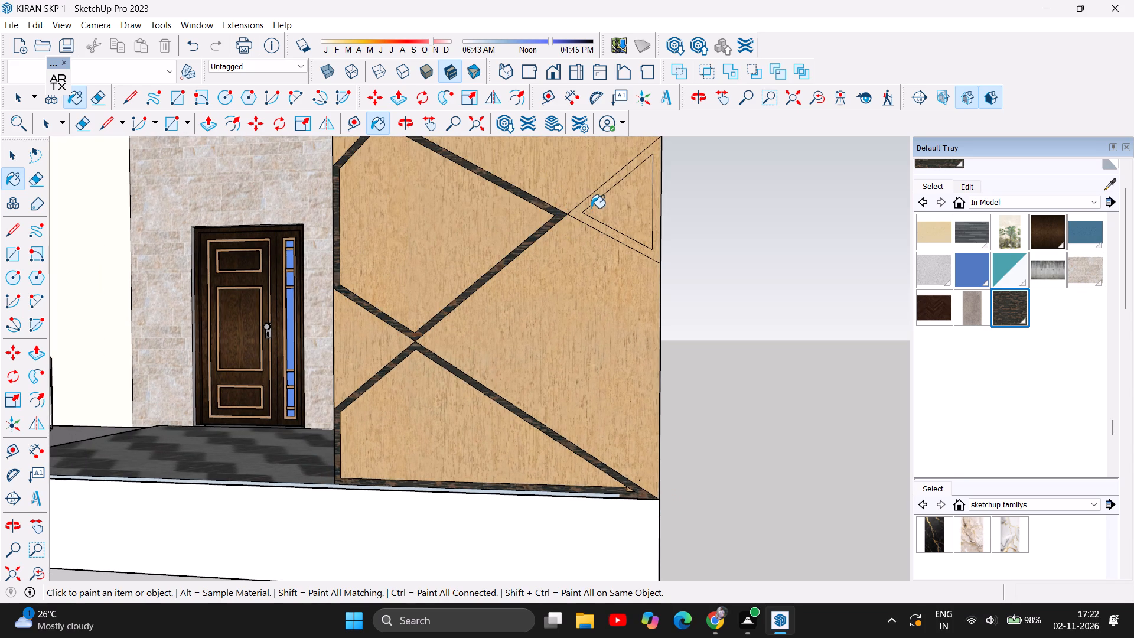
pyautogui.click(586, 204)
pyautogui.scroll(-2, 645, 346)
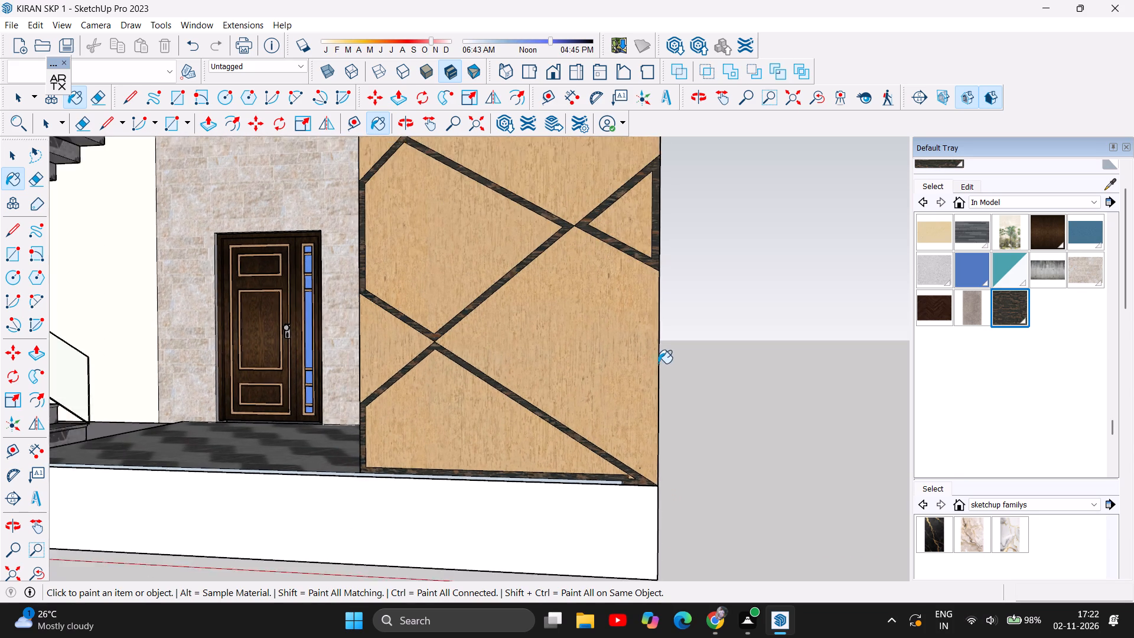
pyautogui.scroll(-3, 658, 363)
pyautogui.scroll(6, 537, 222)
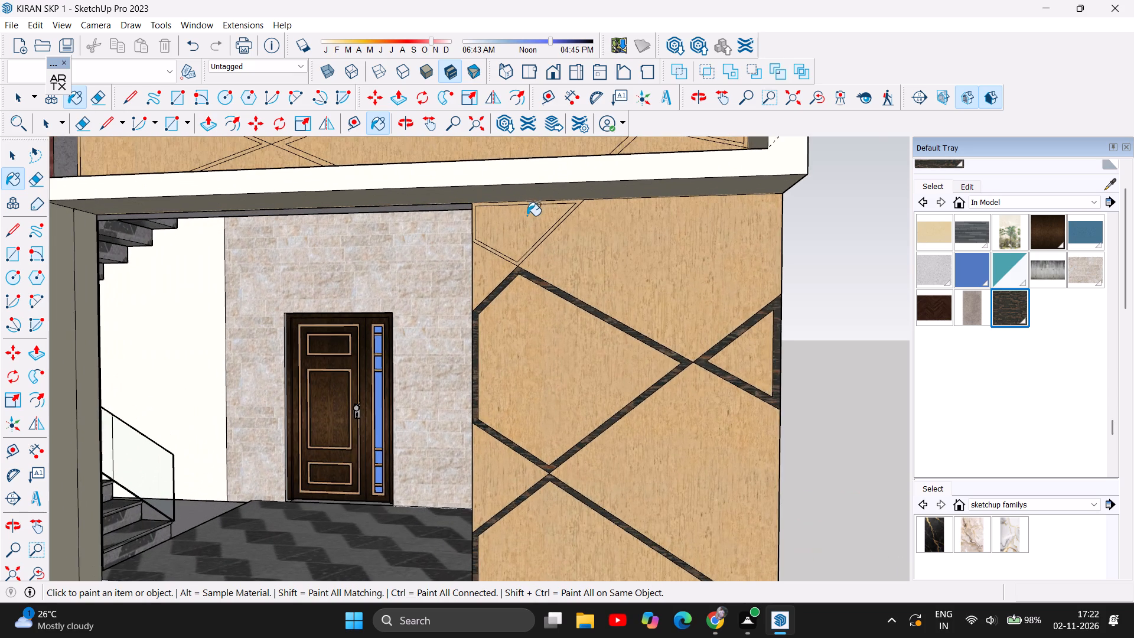
pyautogui.scroll(6, 546, 208)
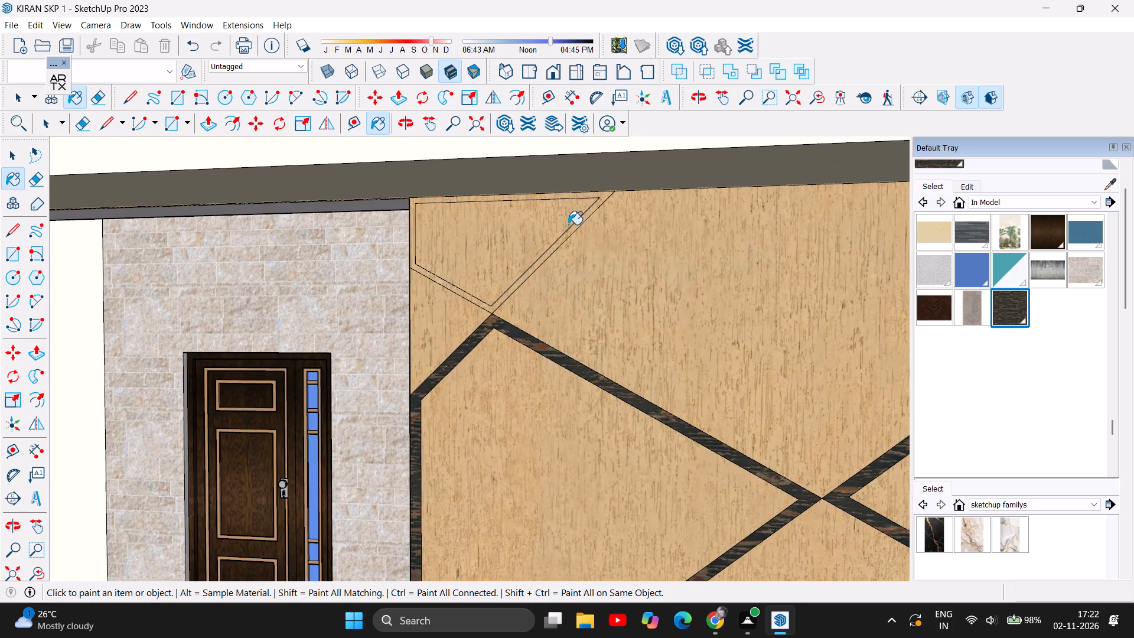
pyautogui.click(577, 227)
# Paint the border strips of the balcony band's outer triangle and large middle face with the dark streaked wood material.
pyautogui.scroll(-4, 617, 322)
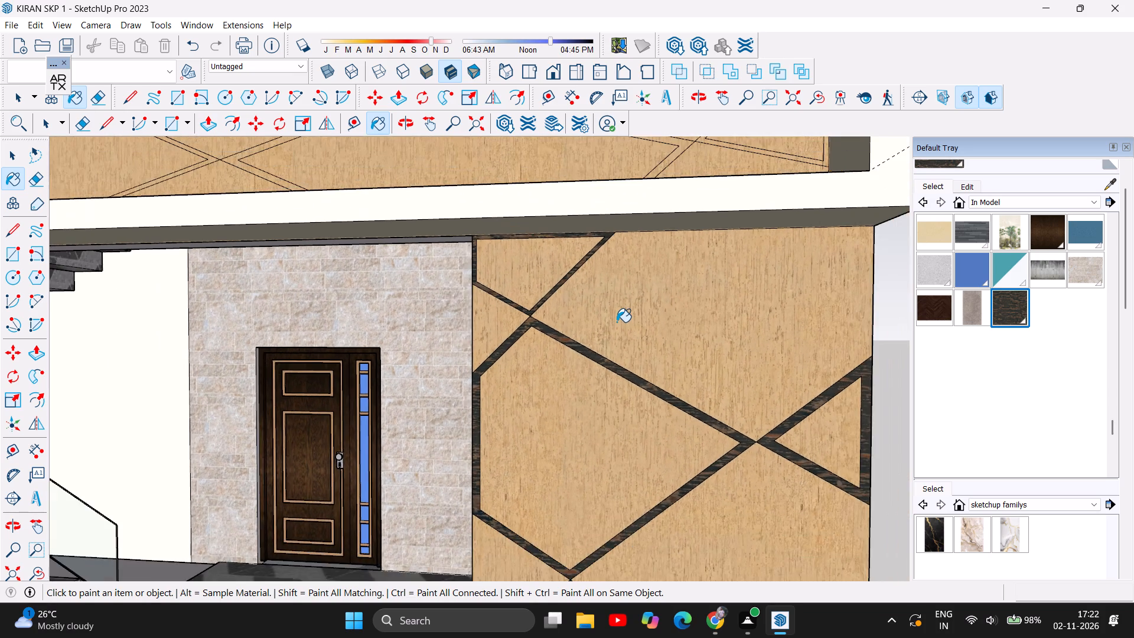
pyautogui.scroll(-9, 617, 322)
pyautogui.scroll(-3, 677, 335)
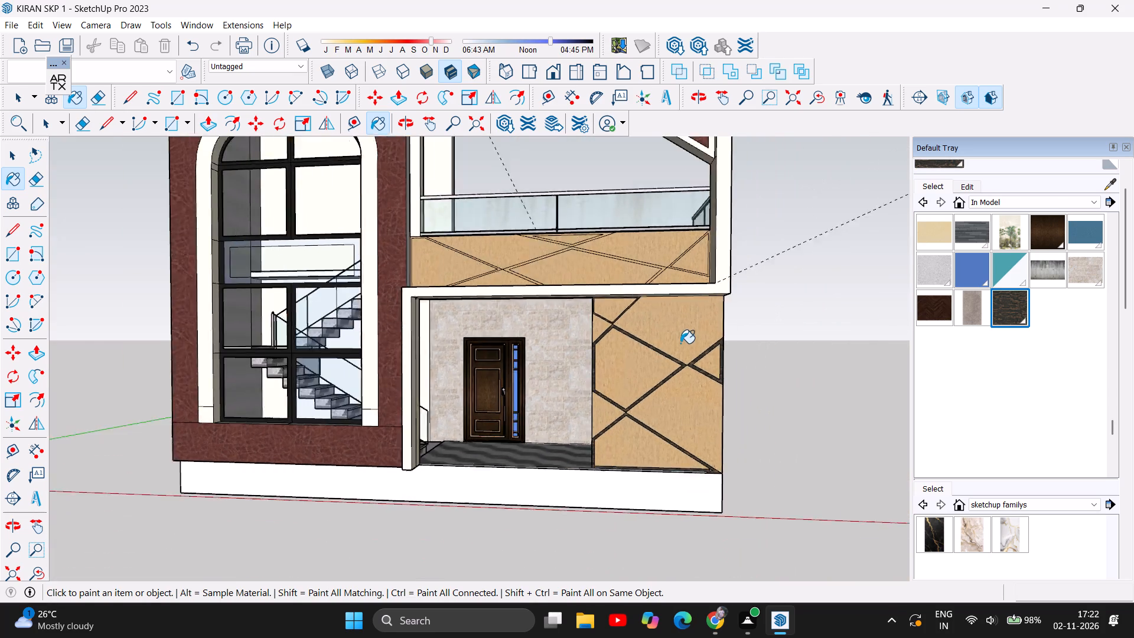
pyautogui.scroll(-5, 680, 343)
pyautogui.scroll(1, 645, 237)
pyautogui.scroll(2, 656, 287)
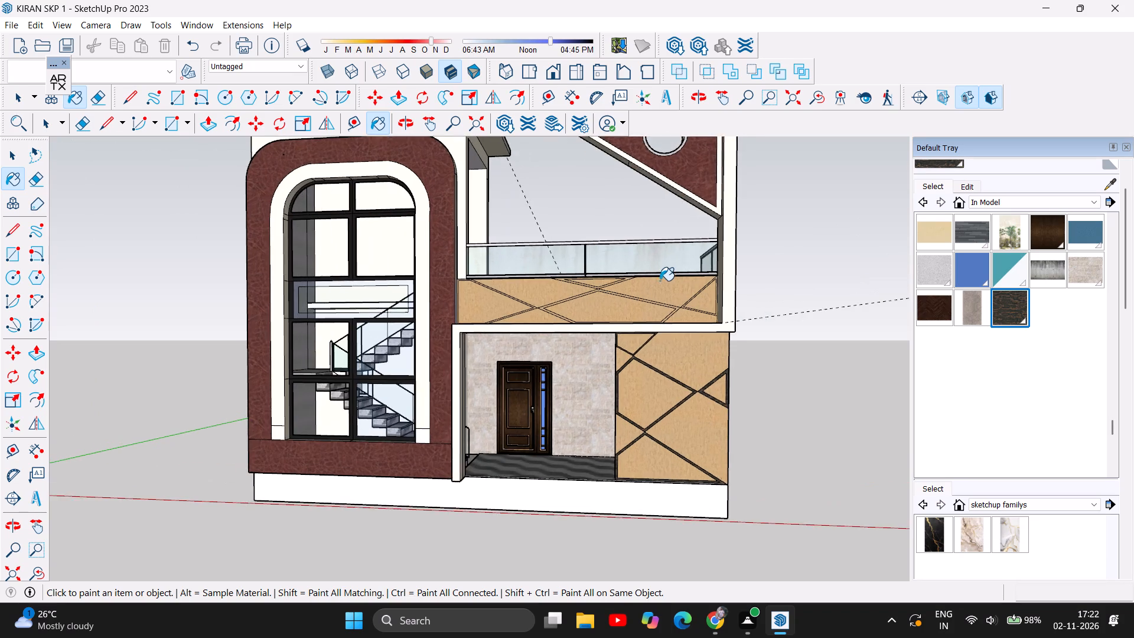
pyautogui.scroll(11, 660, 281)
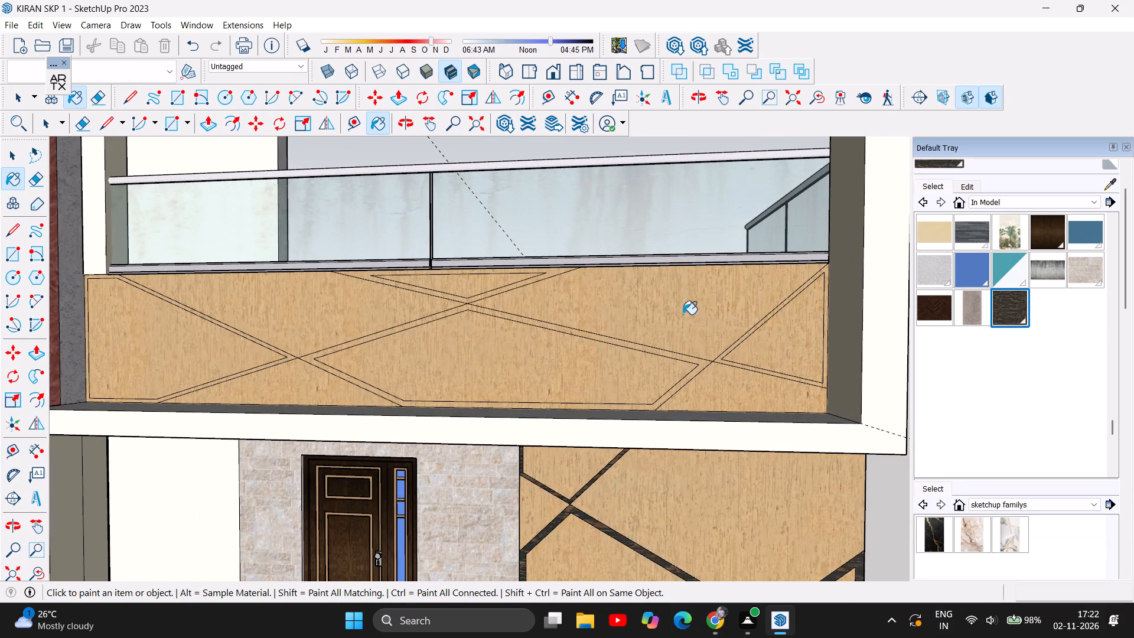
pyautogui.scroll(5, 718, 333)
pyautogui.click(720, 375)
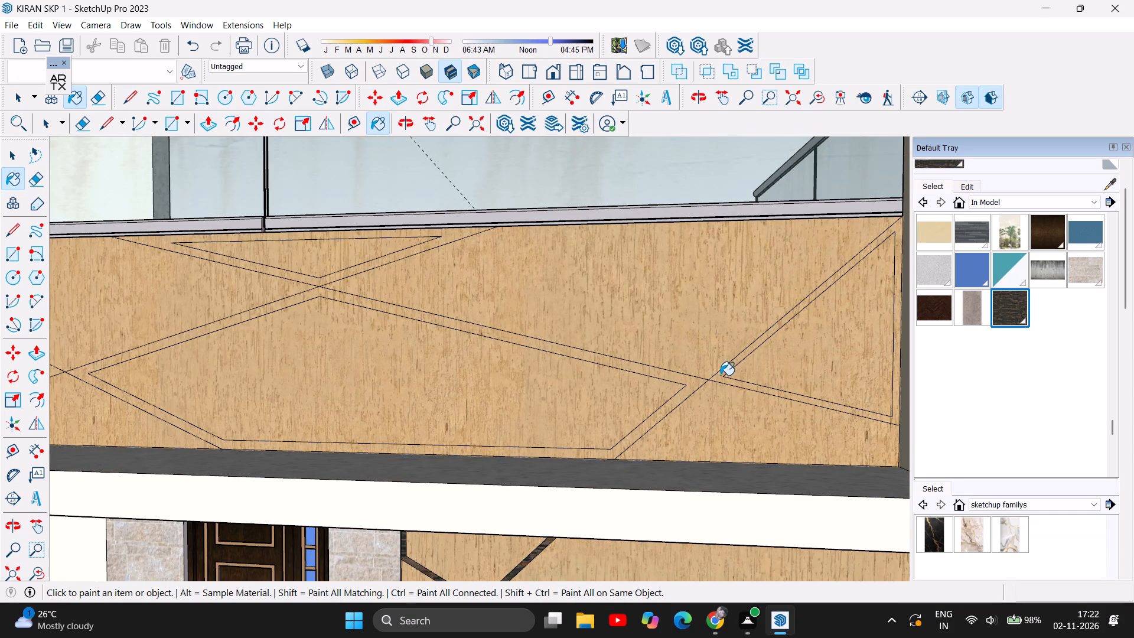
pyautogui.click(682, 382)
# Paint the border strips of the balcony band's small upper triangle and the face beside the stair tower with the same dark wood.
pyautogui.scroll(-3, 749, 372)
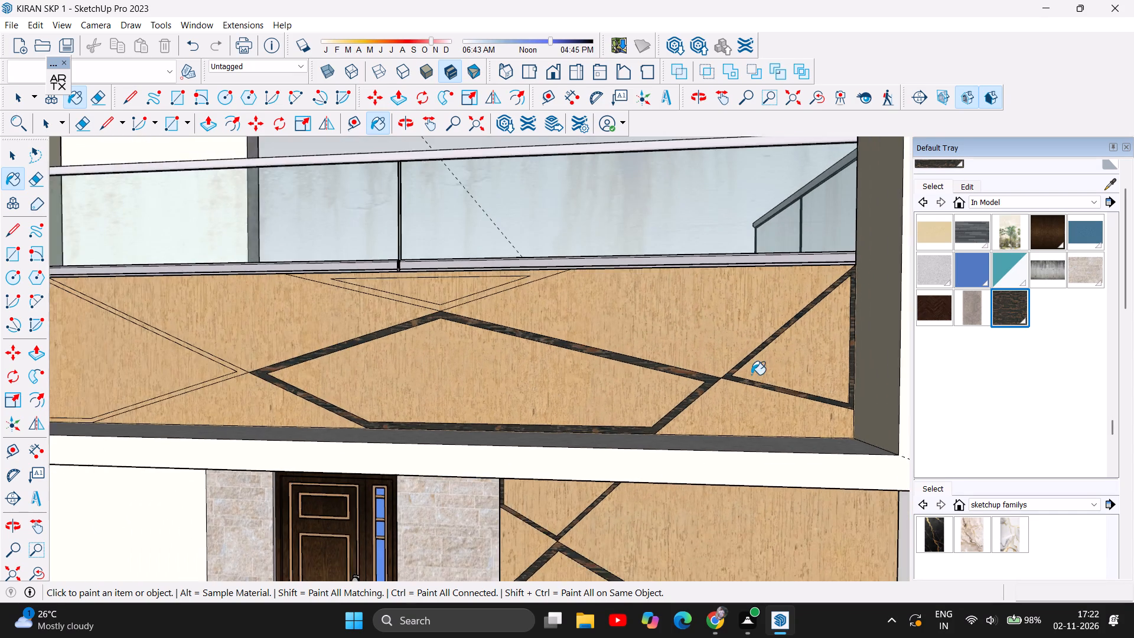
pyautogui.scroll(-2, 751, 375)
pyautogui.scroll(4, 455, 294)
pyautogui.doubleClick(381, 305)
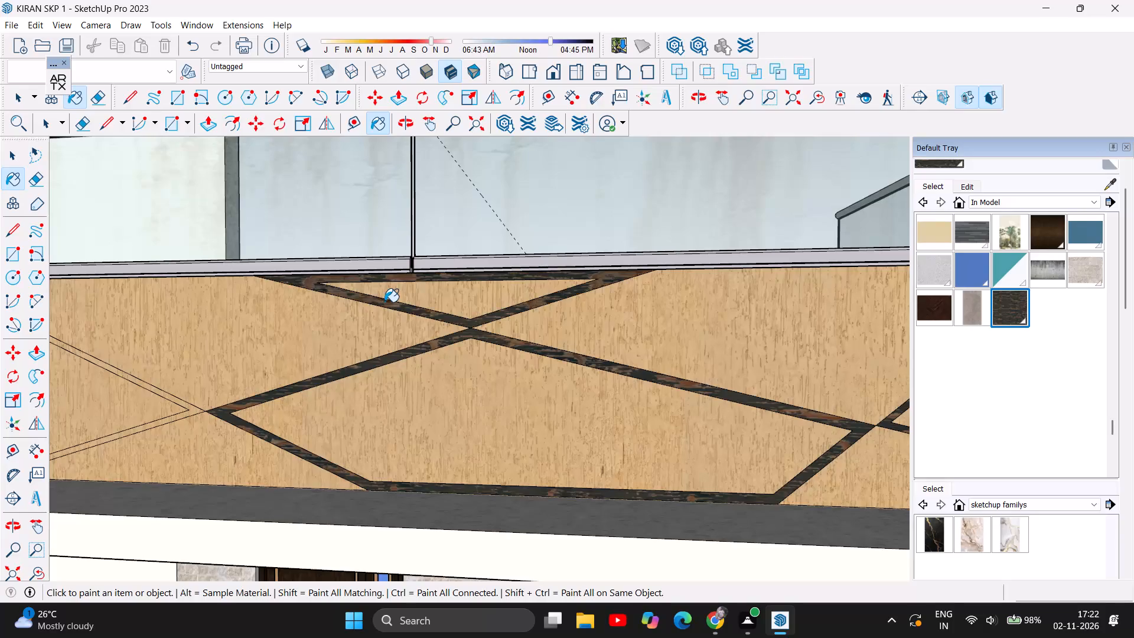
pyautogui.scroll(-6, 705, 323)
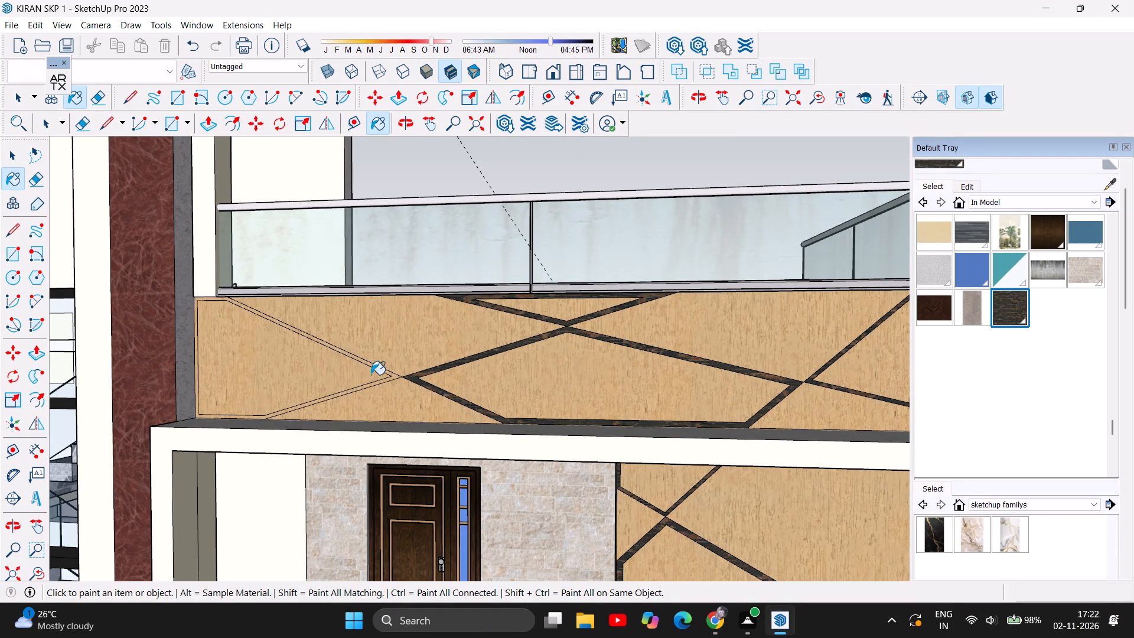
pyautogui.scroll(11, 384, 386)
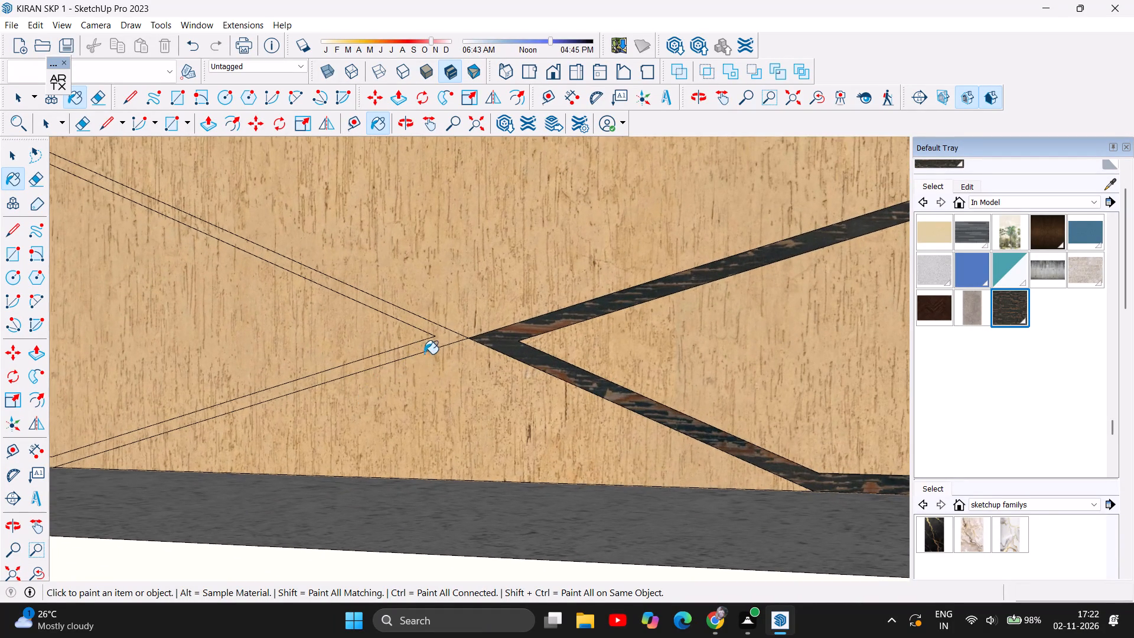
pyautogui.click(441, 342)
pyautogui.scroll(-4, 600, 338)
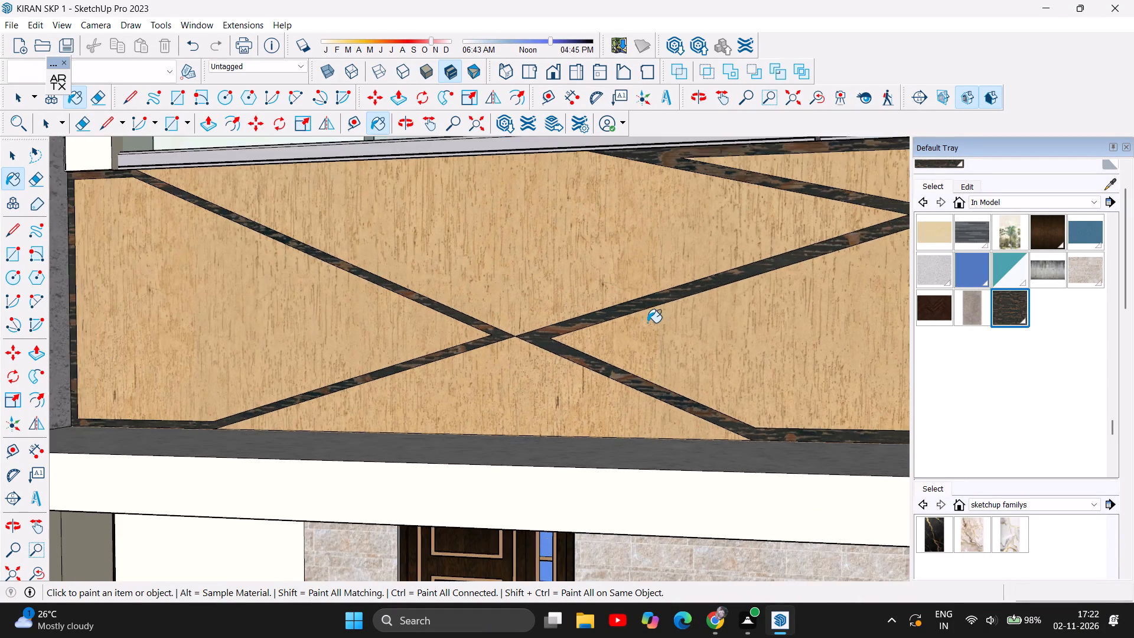
# Examine the dark wood strips on the balcony band and entrance panel against the whole front facade.
pyautogui.scroll(-11, 647, 323)
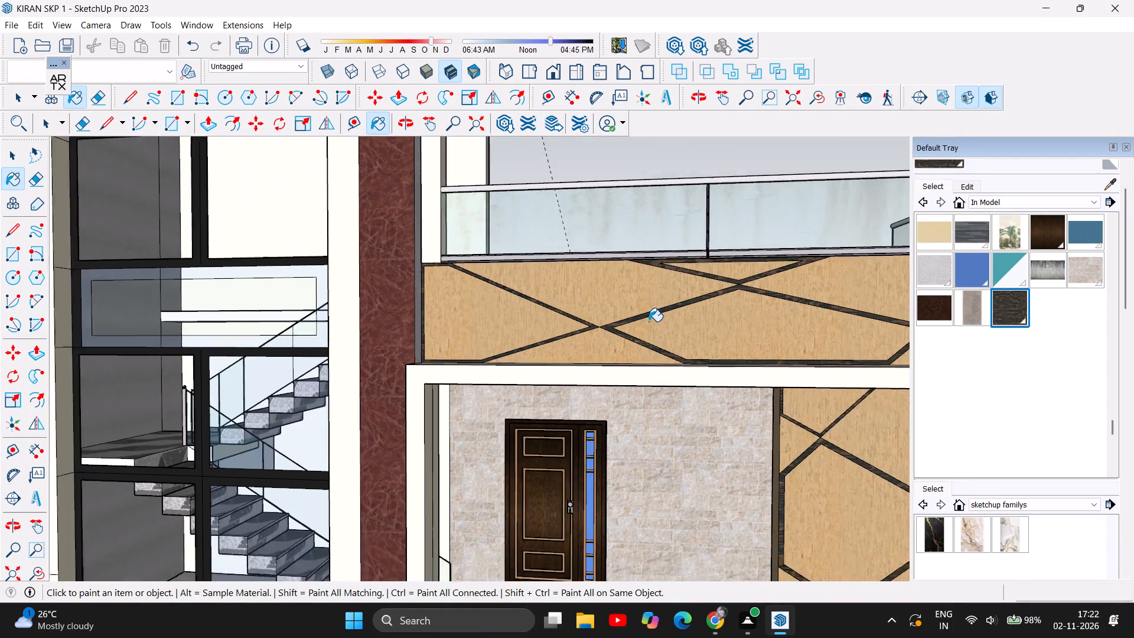
pyautogui.scroll(-10, 649, 321)
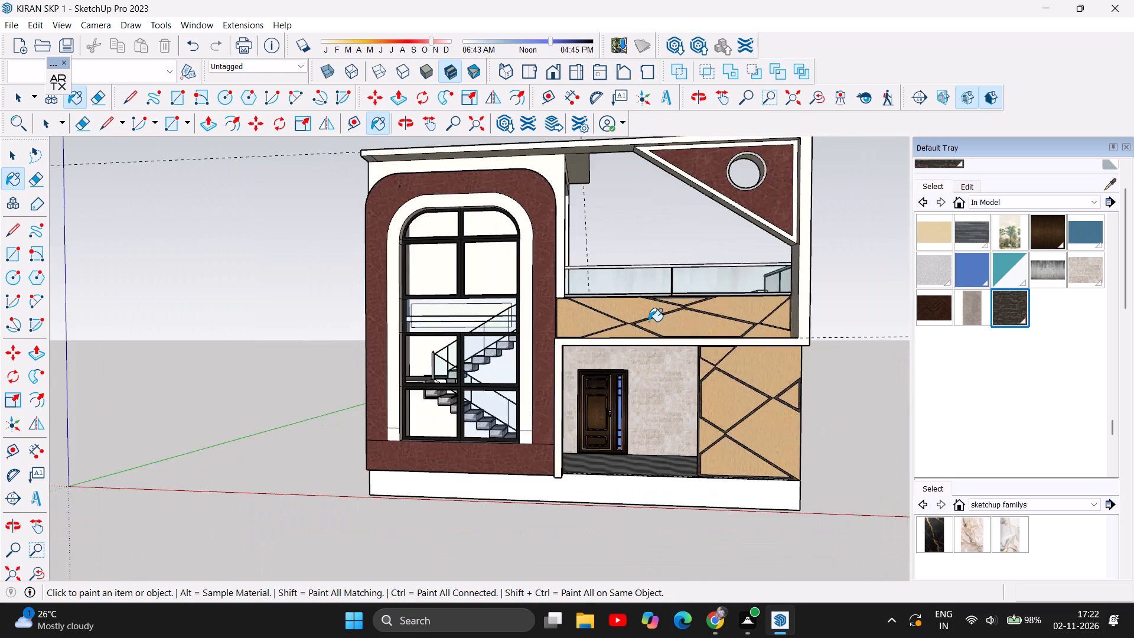
pyautogui.scroll(-6, 649, 321)
pyautogui.scroll(4, 750, 414)
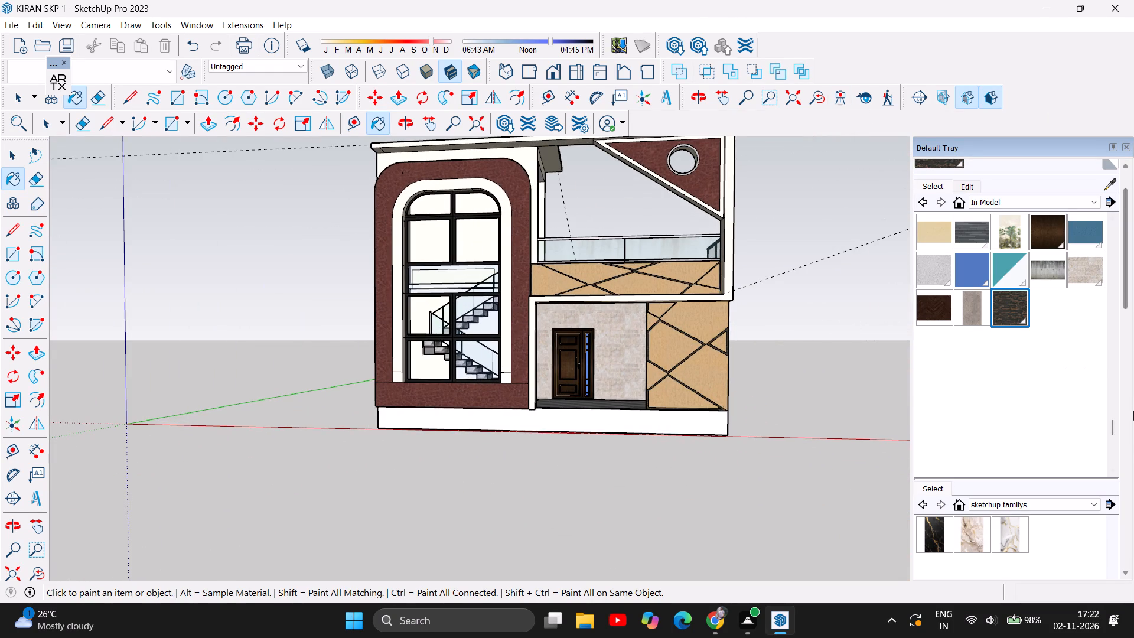
# Repaint the border strips of the balcony band's middle face and stair-tower-side face with the grey speckled stone material from the model's materials.
pyautogui.moveTo(1113, 434); pyautogui.dragTo(1113, 415)
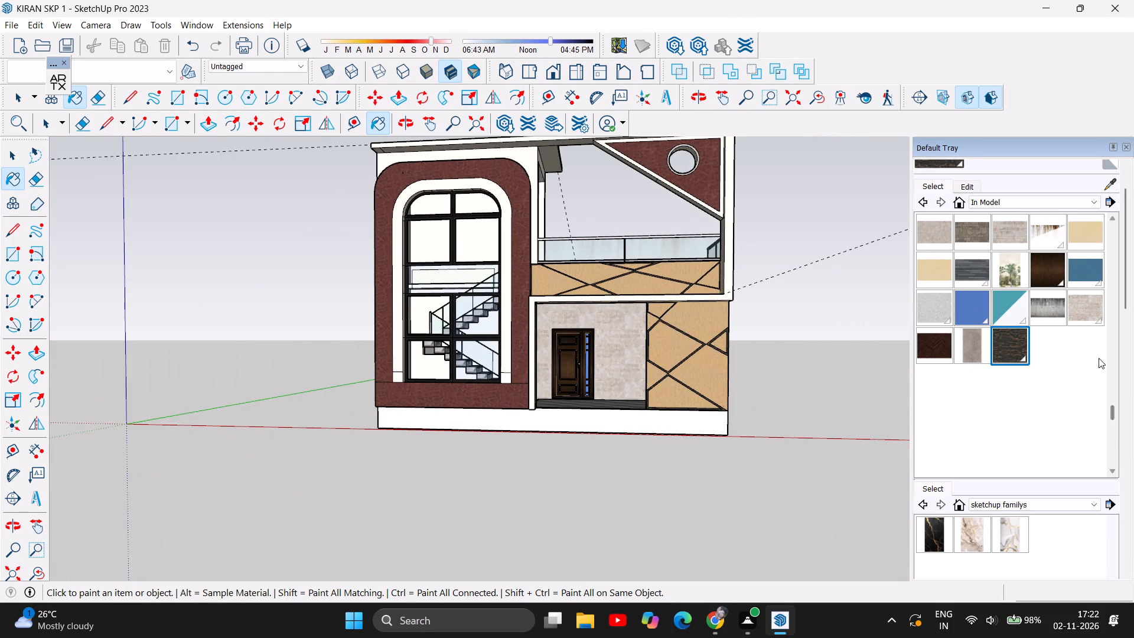
pyautogui.click(972, 349)
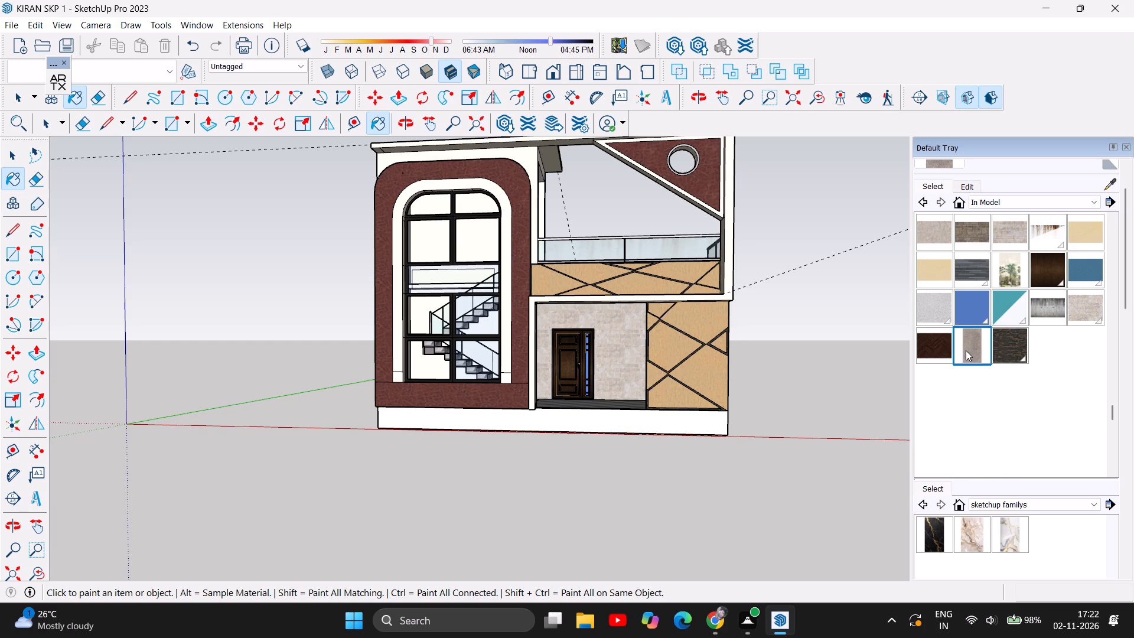
pyautogui.scroll(4, 492, 297)
pyautogui.scroll(4, 618, 275)
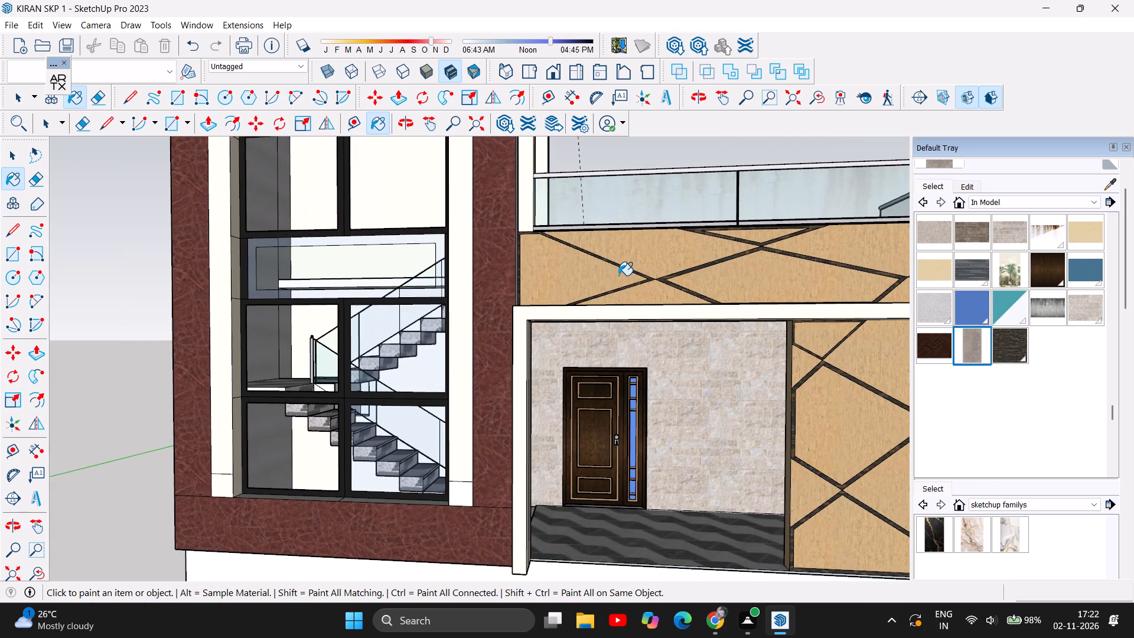
pyautogui.scroll(5, 561, 295)
pyautogui.scroll(-1, 561, 295)
pyautogui.scroll(5, 726, 258)
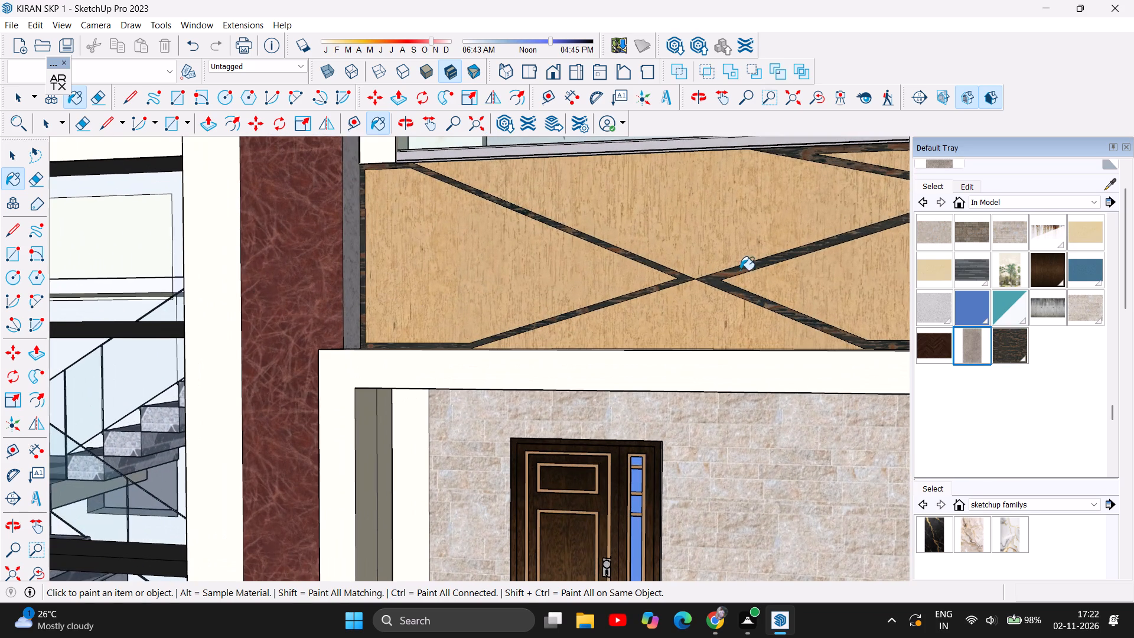
pyautogui.click(724, 276)
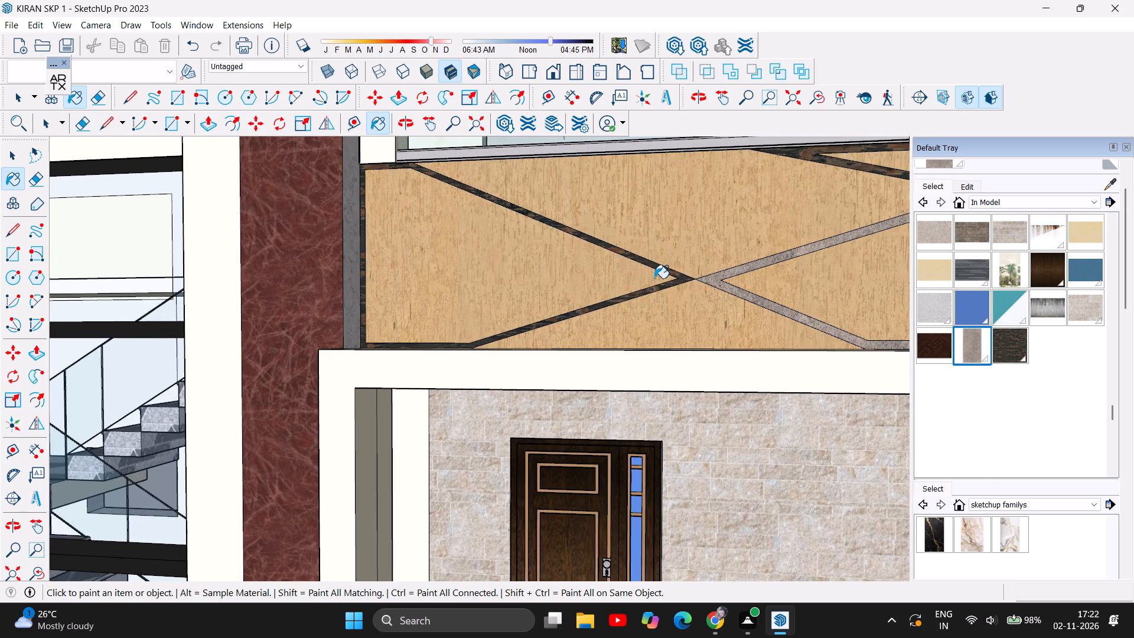
pyautogui.click(682, 279)
# Repaint the border strips of the balcony band's small upper triangle and outer triangle with the same grey speckled stone.
pyautogui.scroll(-5, 459, 315)
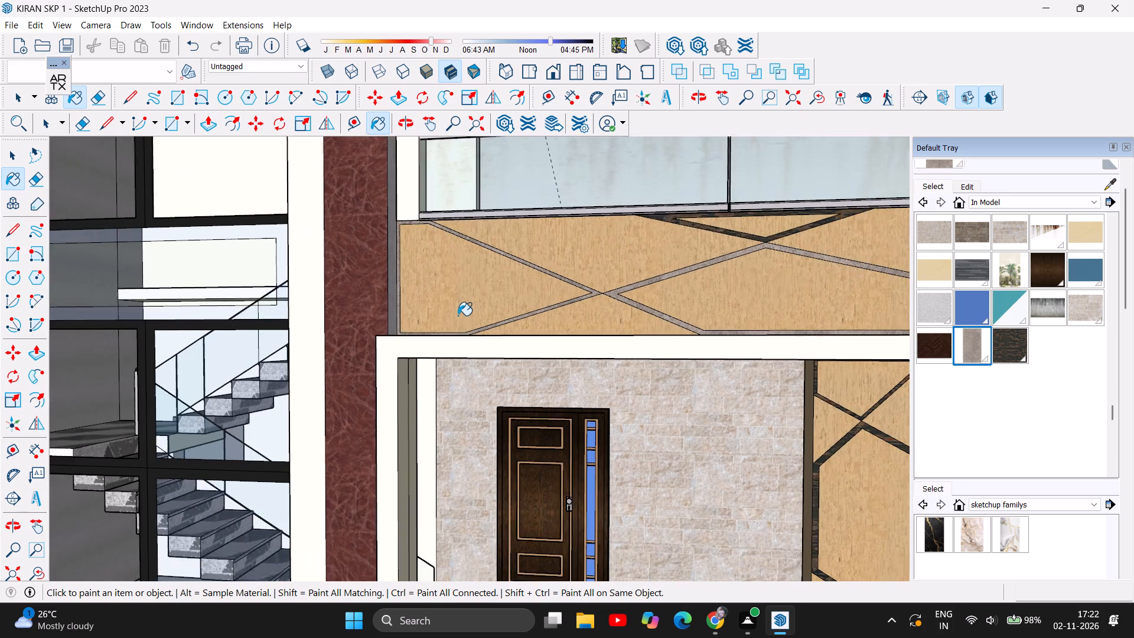
pyautogui.scroll(-1, 458, 315)
pyautogui.scroll(4, 724, 241)
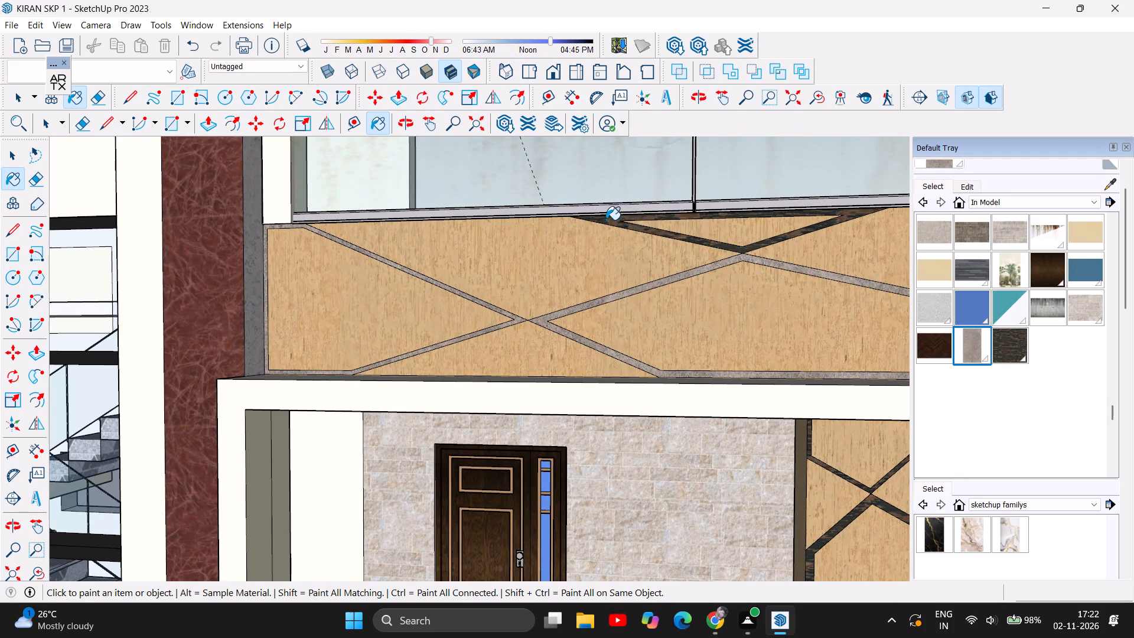
pyautogui.click(605, 220)
pyautogui.scroll(-7, 454, 263)
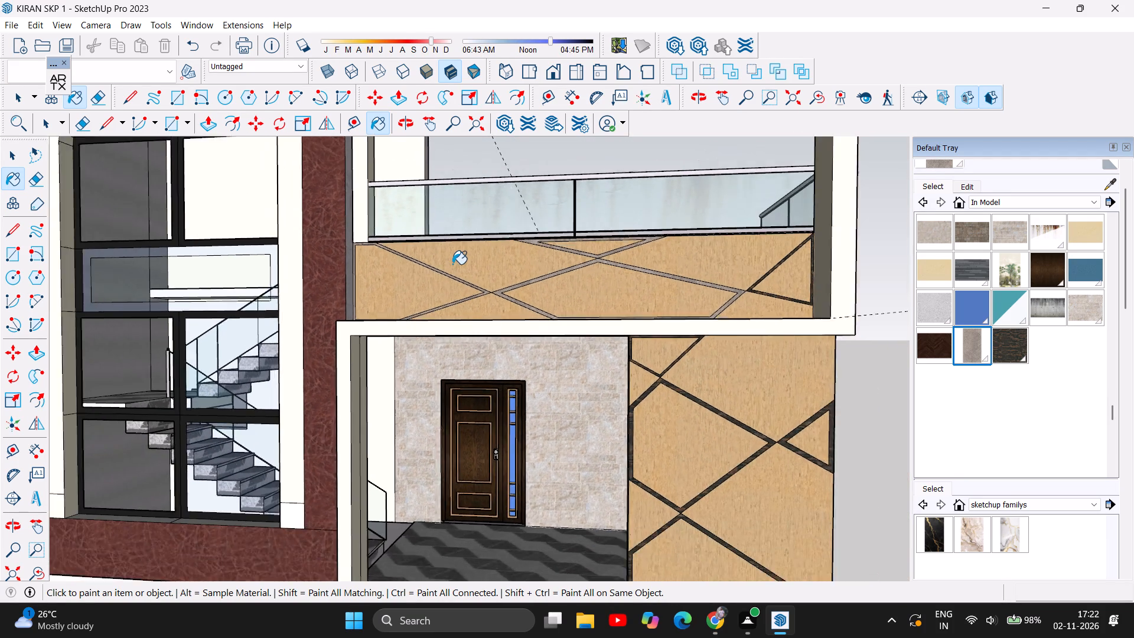
pyautogui.scroll(-1, 452, 264)
pyautogui.scroll(4, 831, 249)
pyautogui.scroll(4, 738, 301)
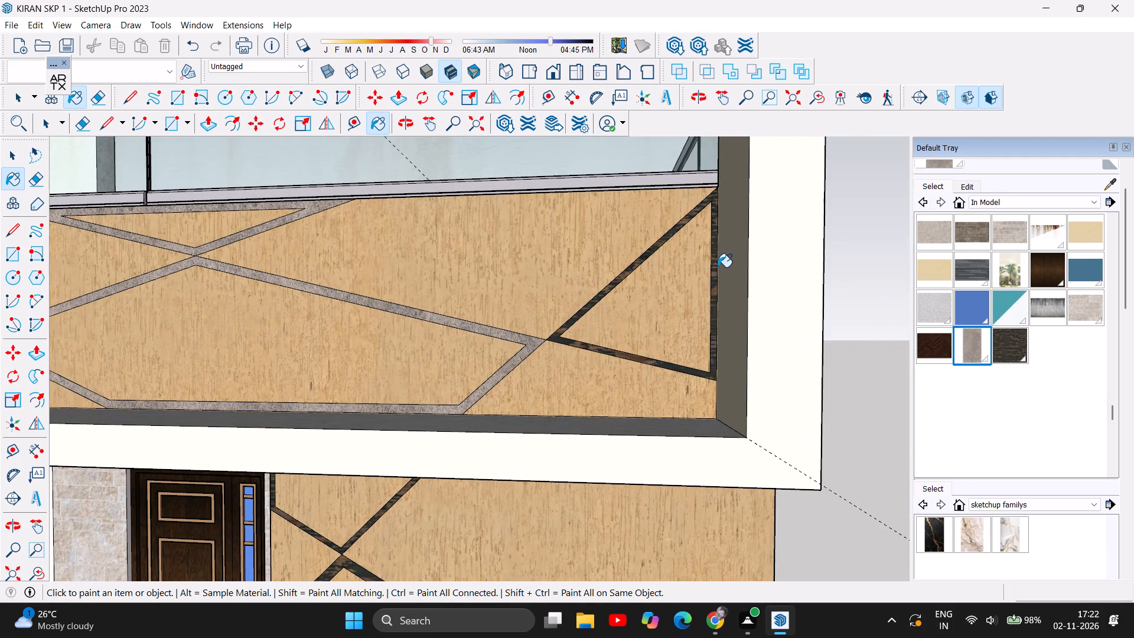
pyautogui.click(711, 258)
pyautogui.click(716, 255)
# Repaint the border strips of the entrance panel's bottom face, large middle face and outer triangle with the grey speckled stone.
pyautogui.scroll(-6, 697, 268)
pyautogui.scroll(-7, 627, 242)
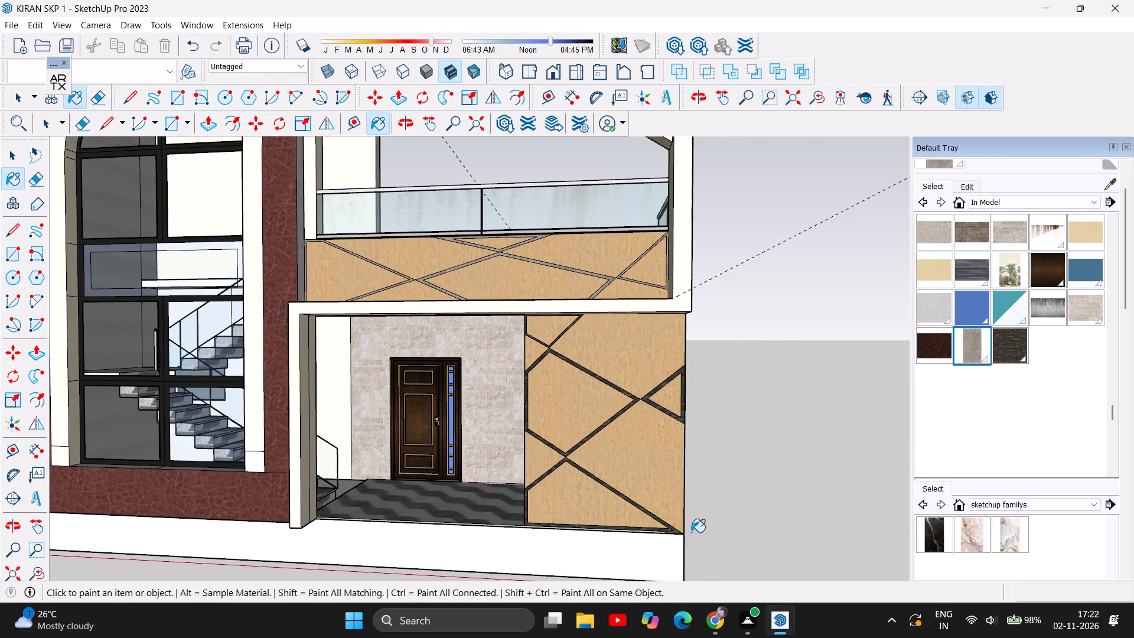
pyautogui.scroll(4, 690, 527)
pyautogui.scroll(4, 518, 481)
pyautogui.scroll(3, 389, 392)
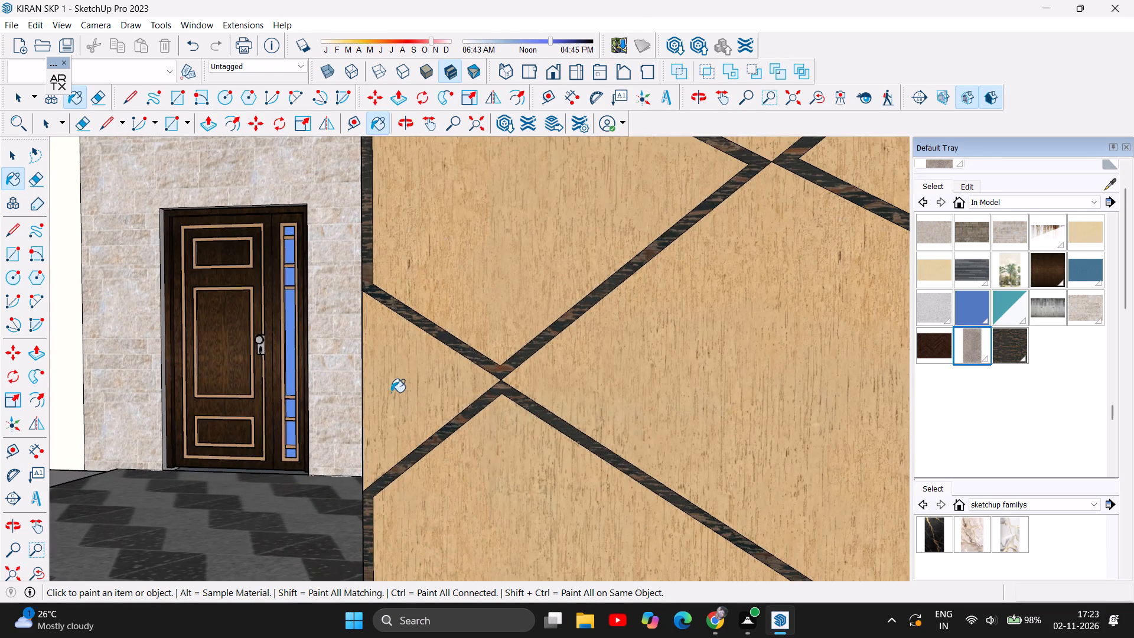
pyautogui.click(481, 407)
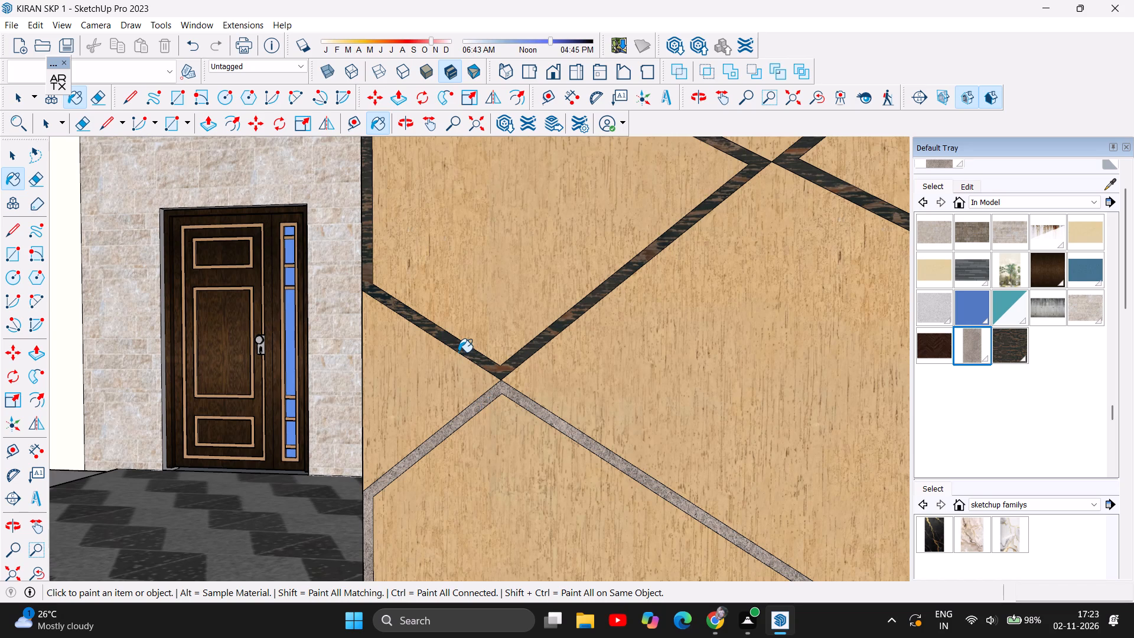
pyautogui.click(459, 351)
pyautogui.click(462, 350)
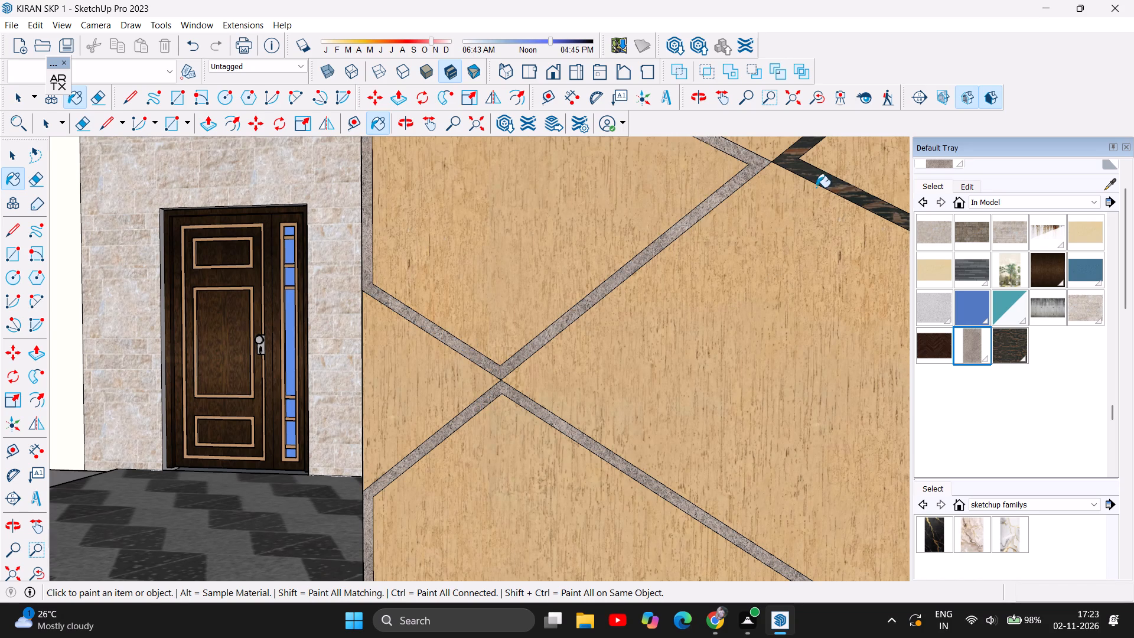
pyautogui.click(816, 178)
# Repaint the border strip of the entrance panel's upper door-side corner face with the grey speckled stone.
pyautogui.scroll(-5, 559, 367)
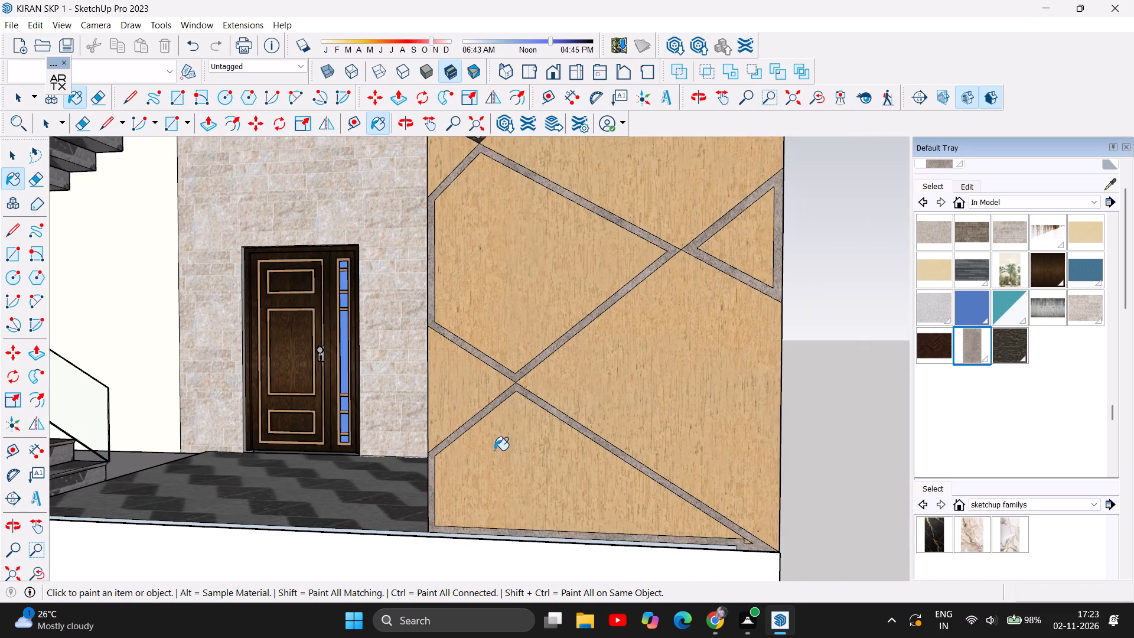
pyautogui.scroll(-7, 494, 456)
pyautogui.scroll(7, 488, 287)
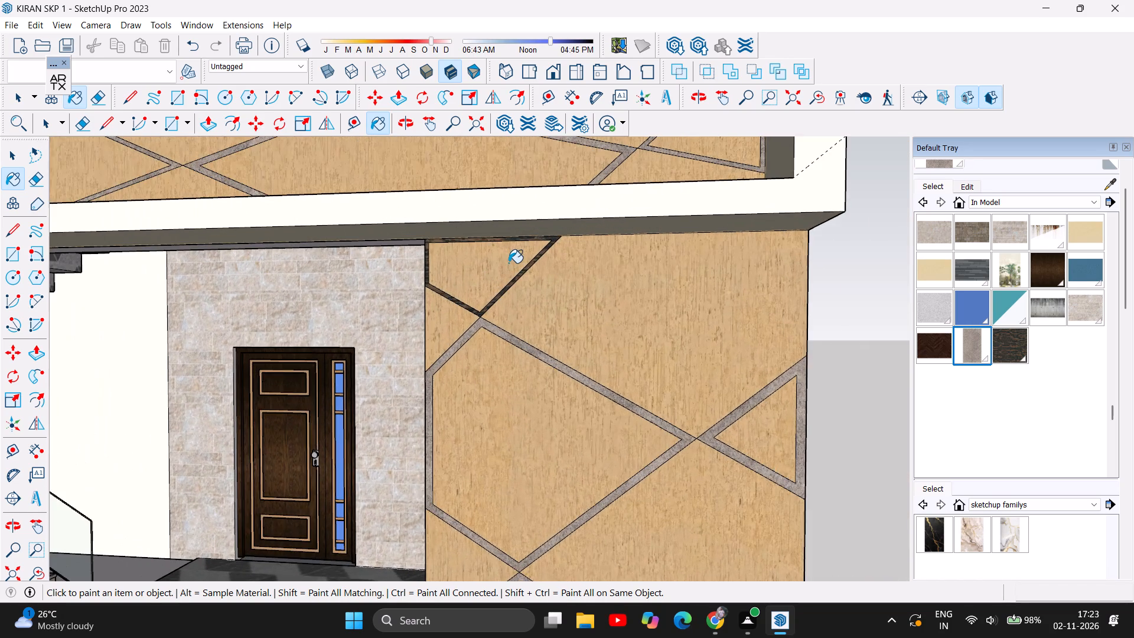
pyautogui.scroll(-1, 514, 273)
pyautogui.scroll(5, 514, 273)
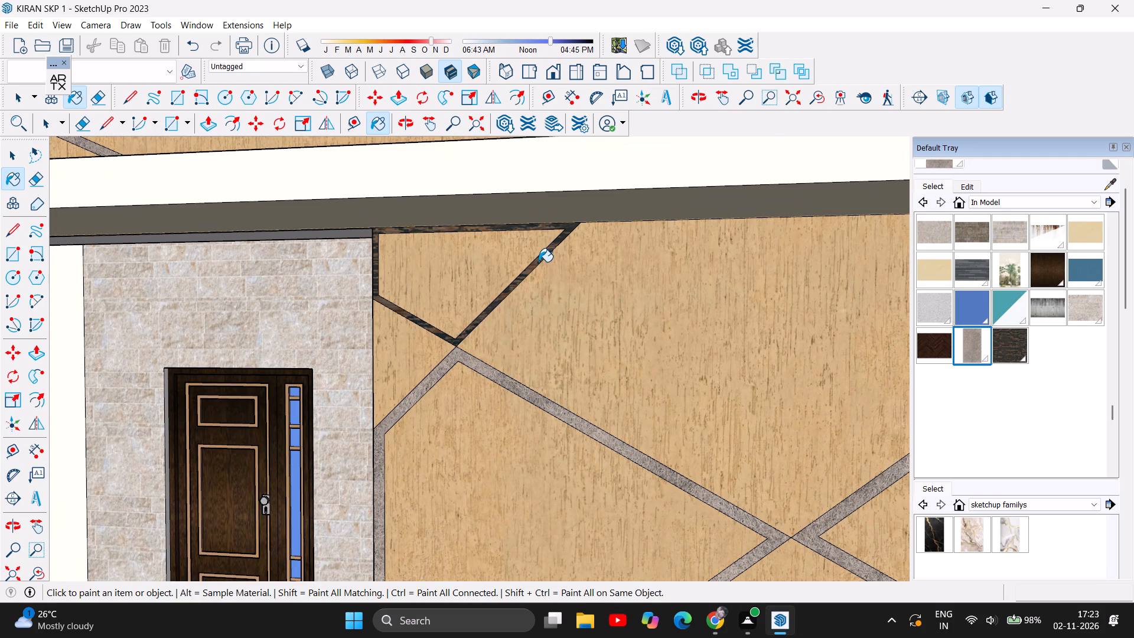
pyautogui.click(539, 262)
# Save the model with the whole front facade in view.
pyautogui.scroll(-3, 588, 308)
pyautogui.scroll(-2, 645, 311)
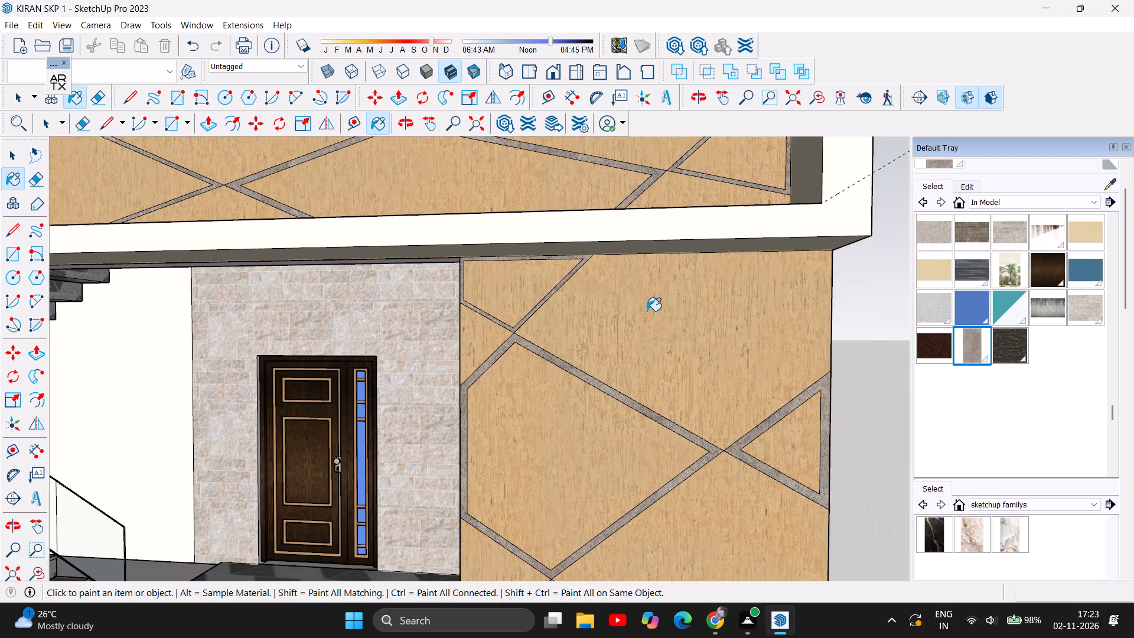
pyautogui.scroll(-4, 652, 310)
pyautogui.scroll(-7, 706, 331)
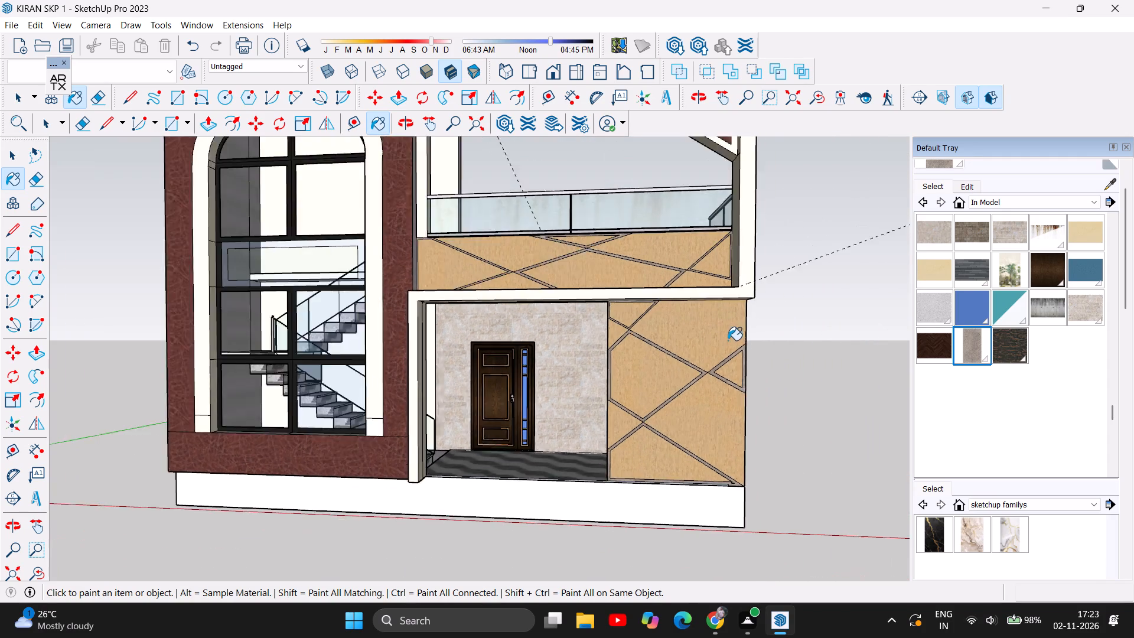
pyautogui.scroll(-3, 728, 340)
pyautogui.scroll(-4, 810, 401)
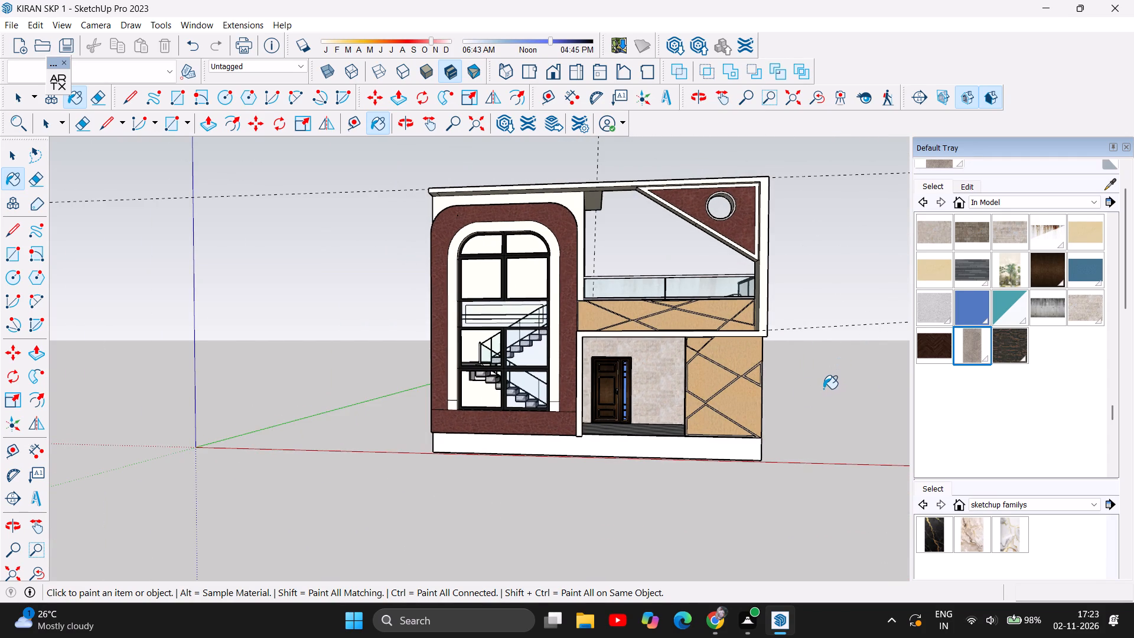
pyautogui.hotkey('ctrl', 's')
# Examine the house's front facade from several angles, from the arched stair window across to the entrance and balcony.
pyautogui.click(417, 126)
pyautogui.moveTo(383, 256); pyautogui.dragTo(439, 269)
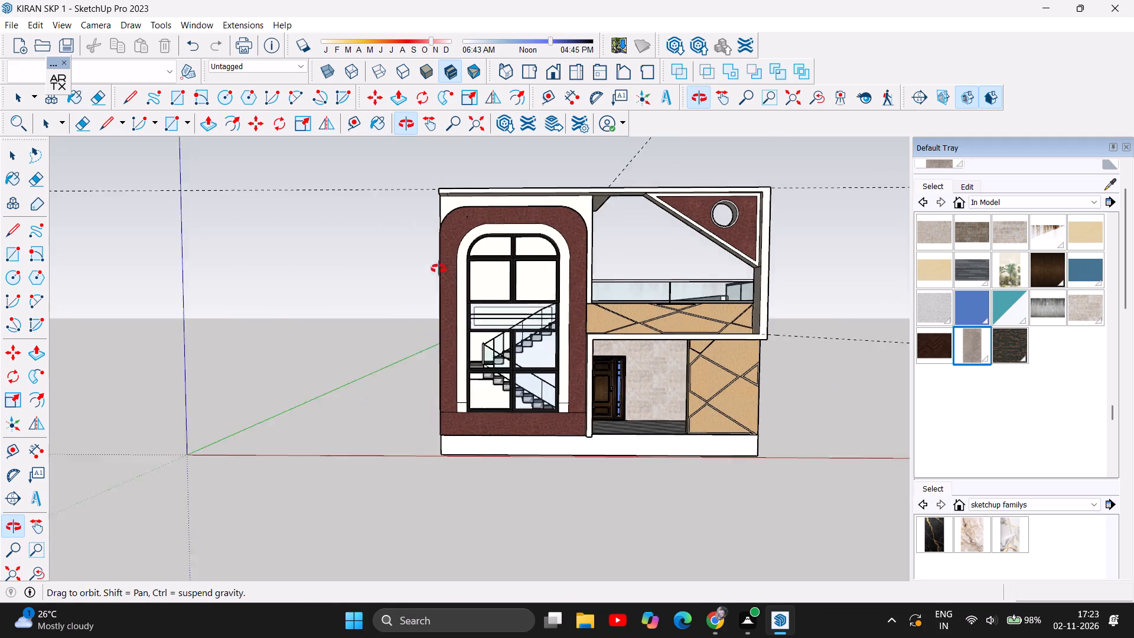
pyautogui.moveTo(439, 269); pyautogui.dragTo(389, 302)
pyautogui.scroll(-2, 417, 295)
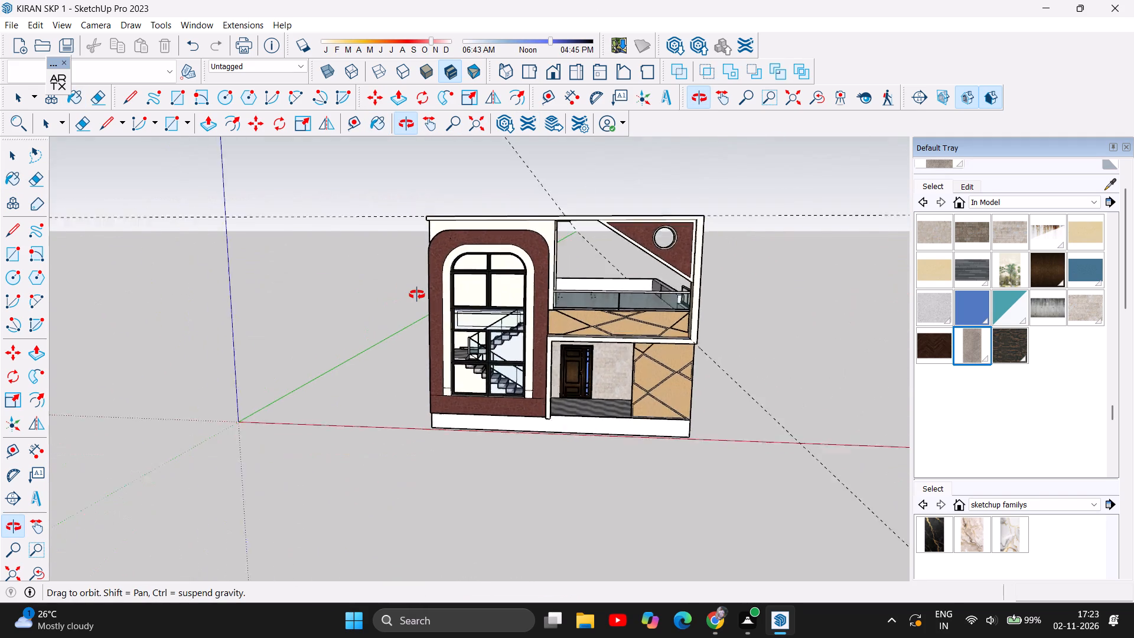
pyautogui.scroll(-2, 417, 295)
pyautogui.scroll(3, 366, 401)
pyautogui.moveTo(431, 397); pyautogui.dragTo(472, 362)
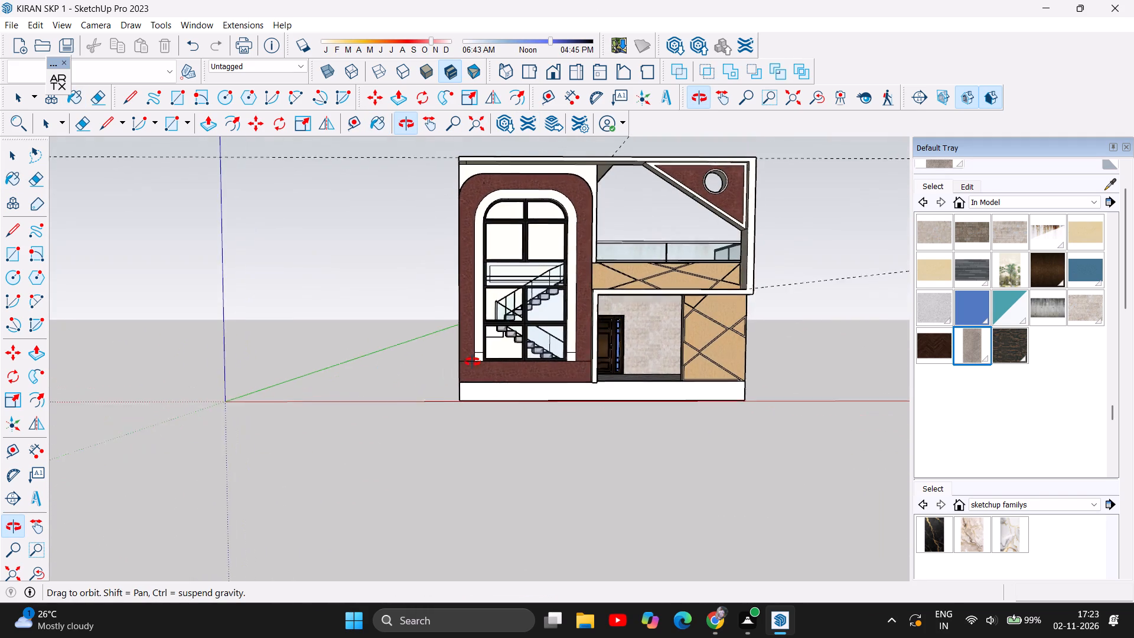
pyautogui.moveTo(472, 362); pyautogui.dragTo(466, 366)
pyautogui.click(466, 366)
# Paint the cream stair wall beside the entrance door's stone-clad wall with the light grey speckled material.
pyautogui.scroll(2, 755, 346)
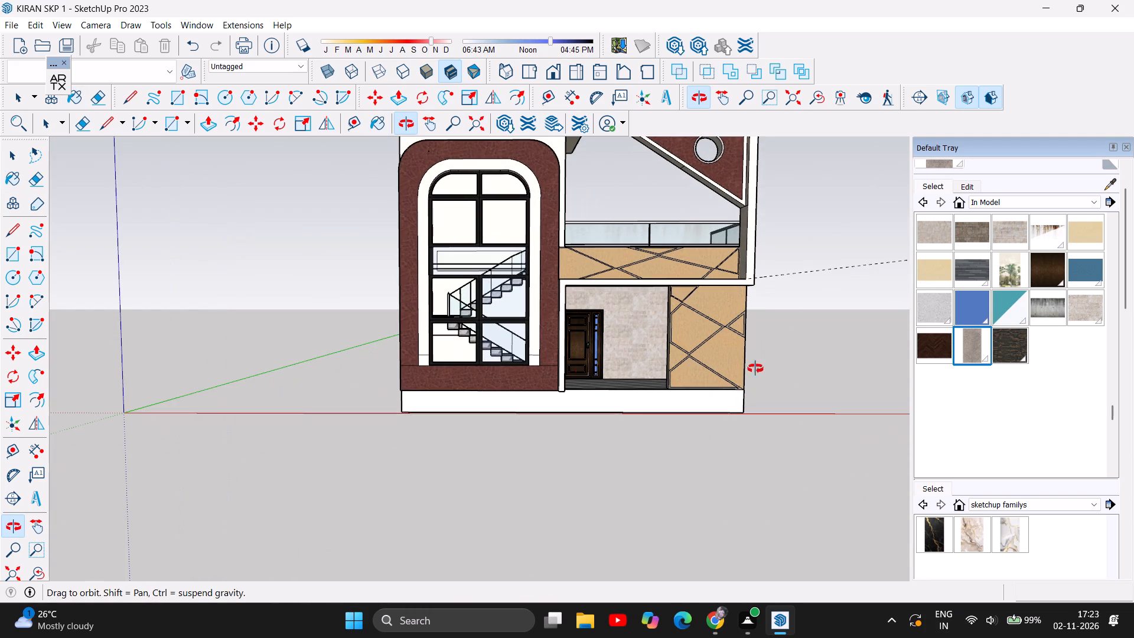
pyautogui.scroll(2, 513, 338)
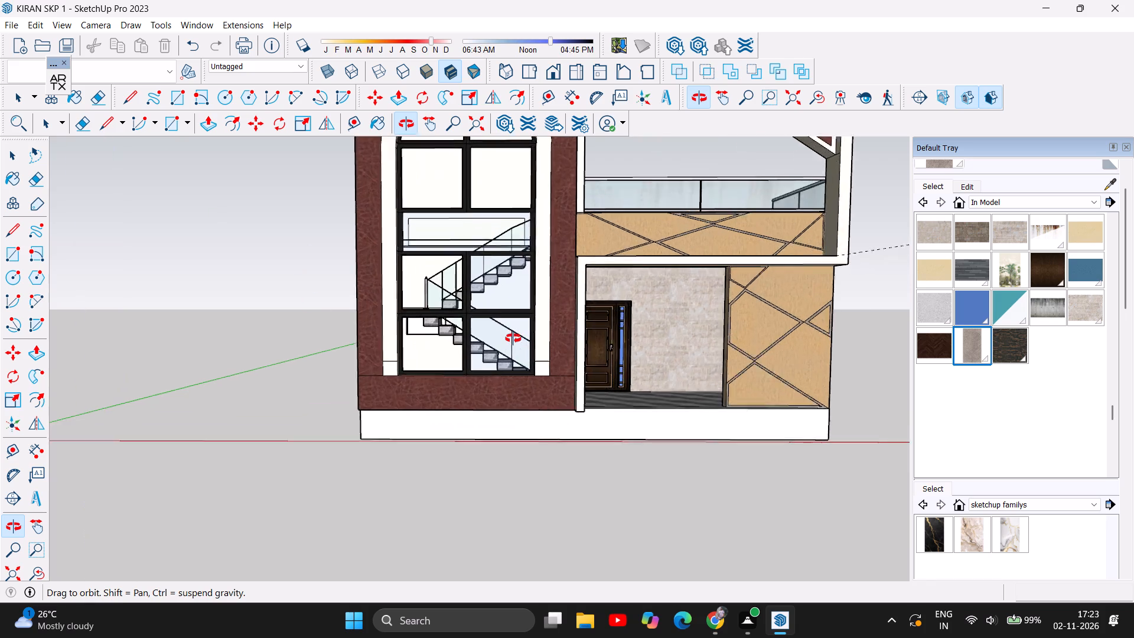
pyautogui.scroll(7, 513, 338)
pyautogui.moveTo(602, 349); pyautogui.dragTo(415, 362)
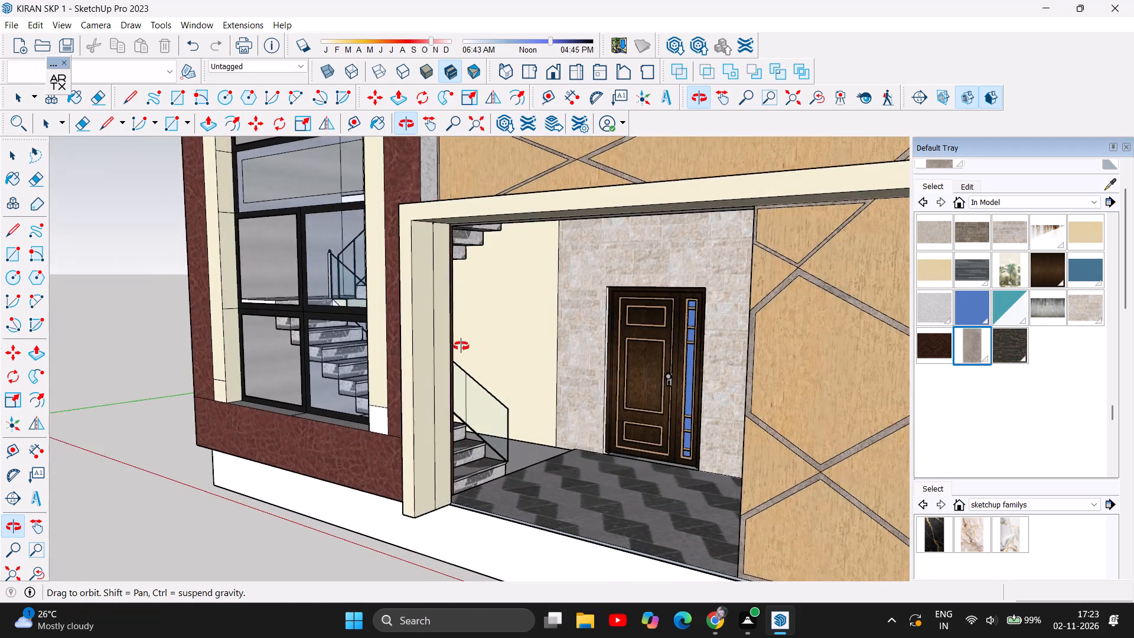
pyautogui.scroll(5, 485, 332)
pyautogui.click(934, 307)
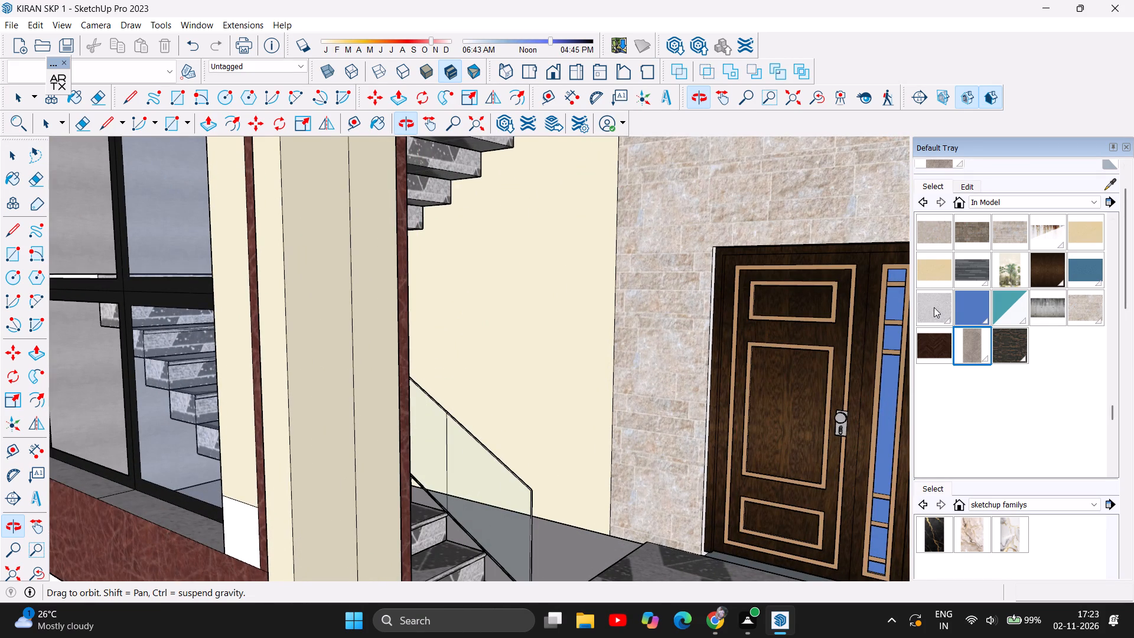
pyautogui.click(556, 354)
pyautogui.scroll(-6, 704, 534)
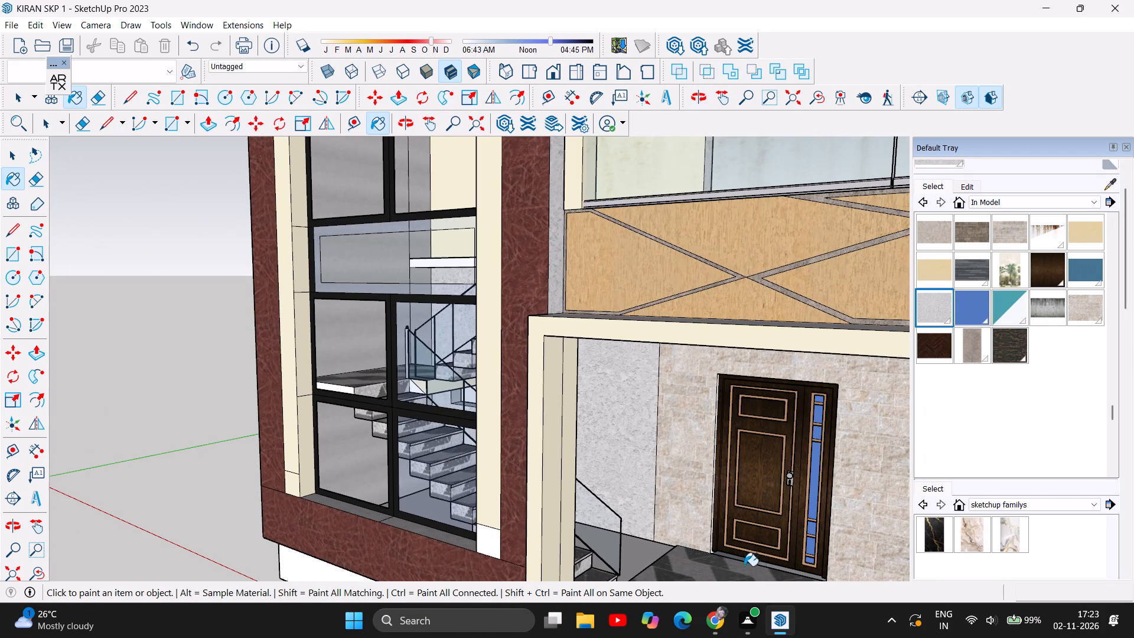
# Paint the upper-floor wall behind the glass balcony railing with the same light grey speckled material.
pyautogui.click(649, 164)
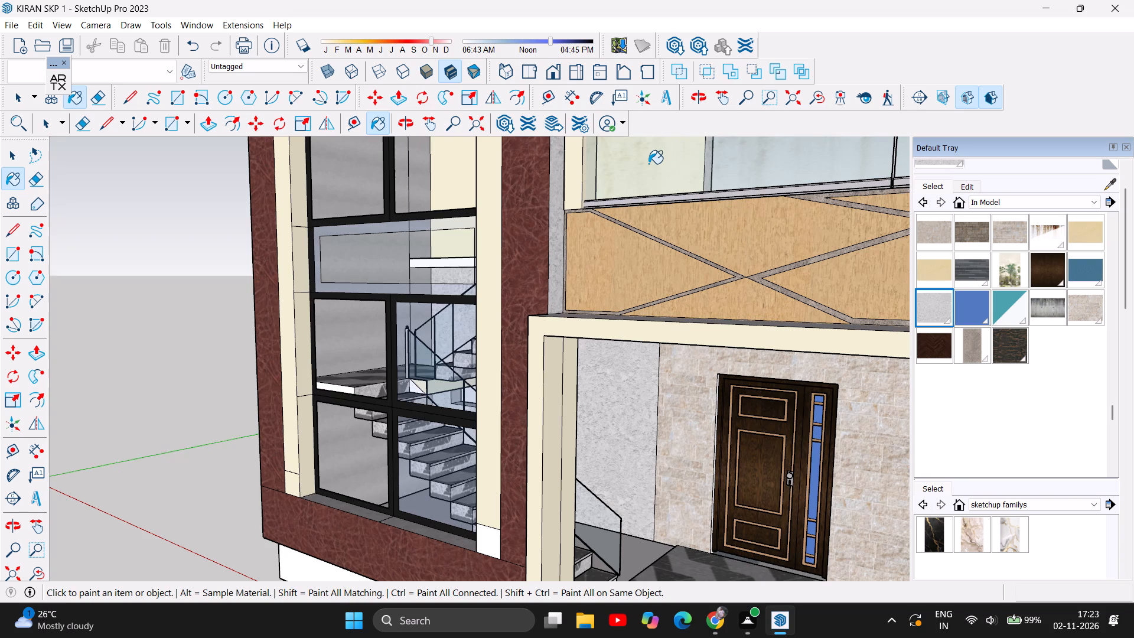
pyautogui.click(403, 123)
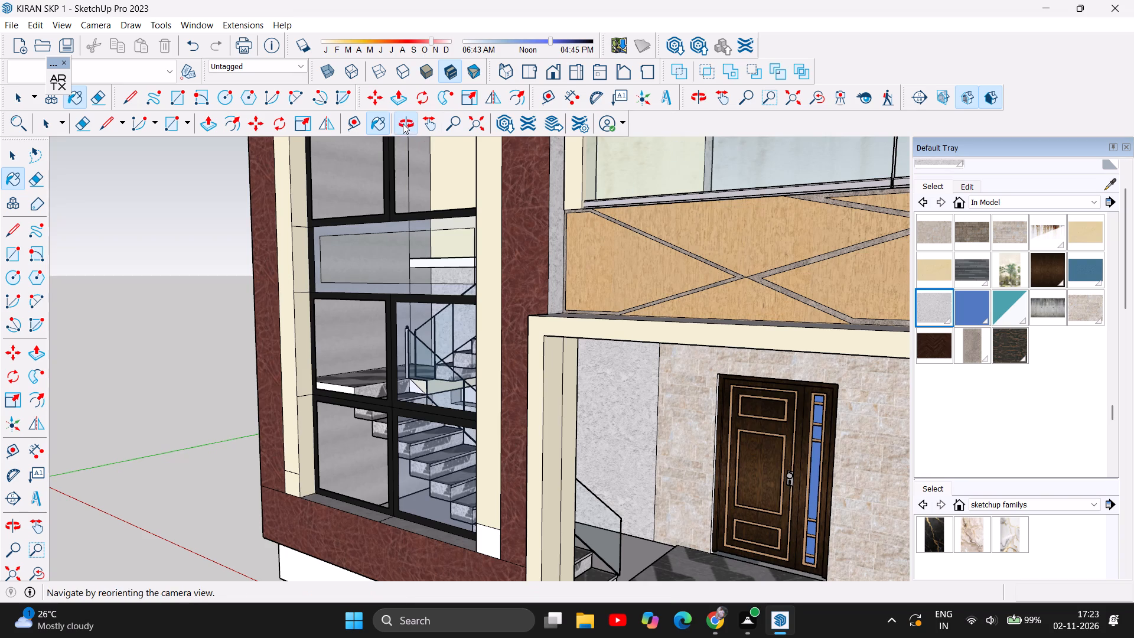
pyautogui.moveTo(608, 193); pyautogui.dragTo(469, 297)
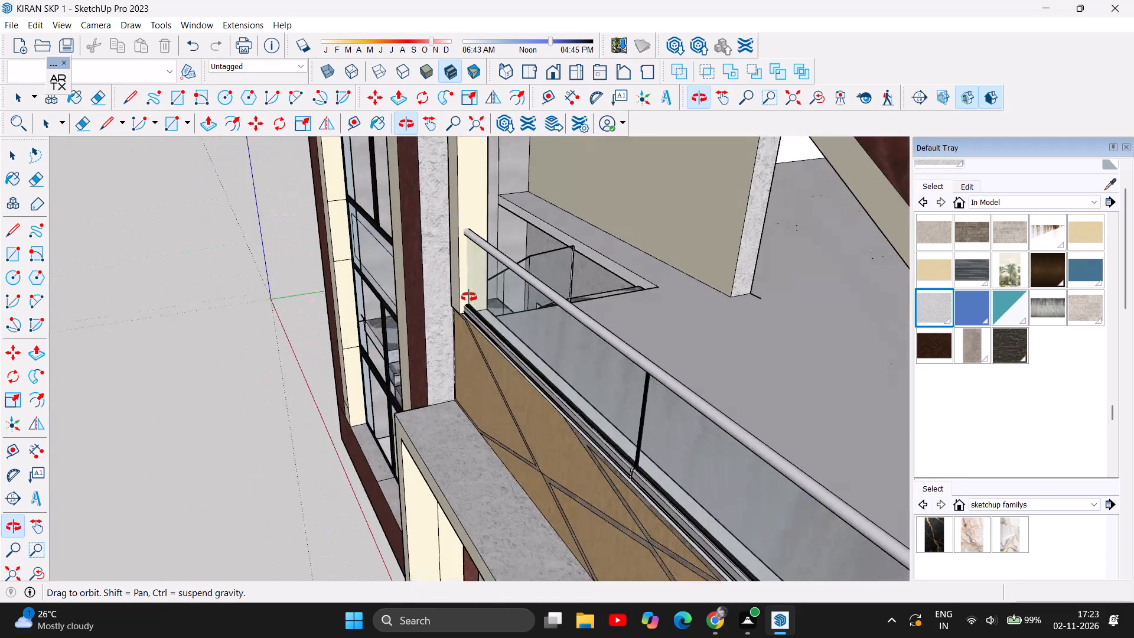
pyautogui.moveTo(469, 297); pyautogui.dragTo(470, 294)
pyautogui.click(936, 298)
pyautogui.click(704, 171)
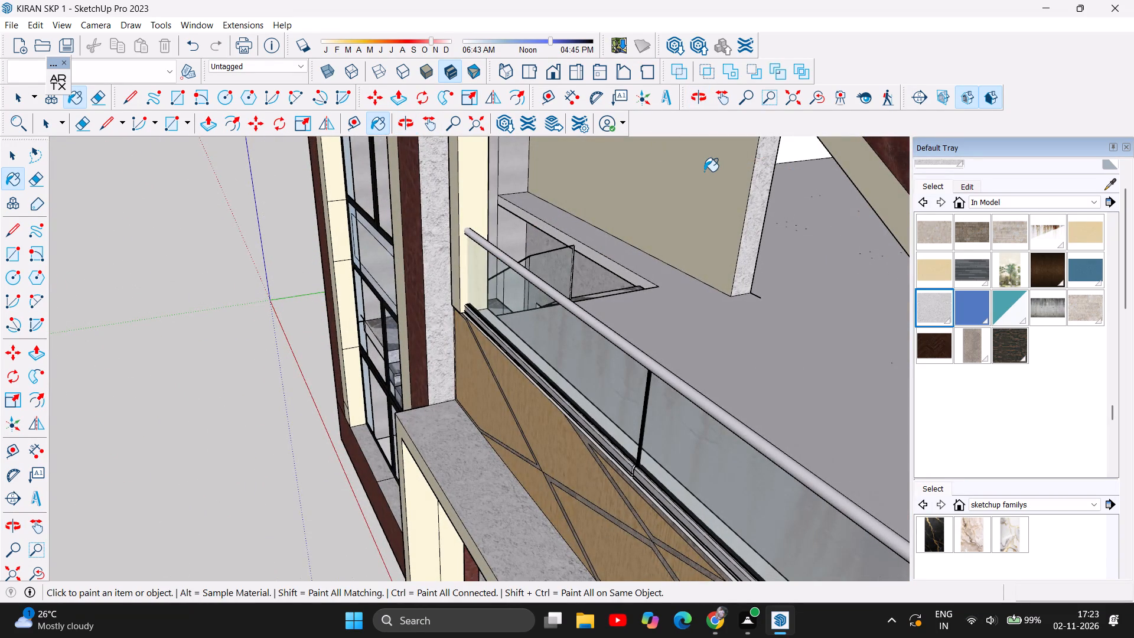
# Save the model with the whole front facade in view.
pyautogui.scroll(-10, 742, 255)
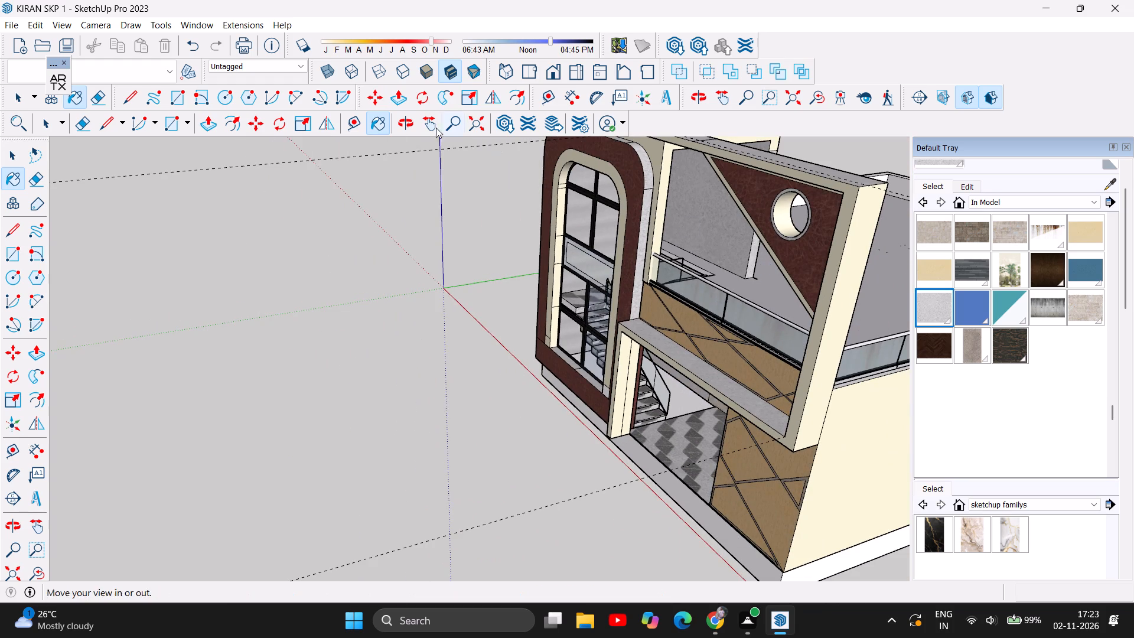
pyautogui.click(407, 114)
pyautogui.moveTo(335, 255); pyautogui.dragTo(661, 179)
pyautogui.scroll(-4, 582, 308)
pyautogui.moveTo(582, 318); pyautogui.dragTo(598, 266)
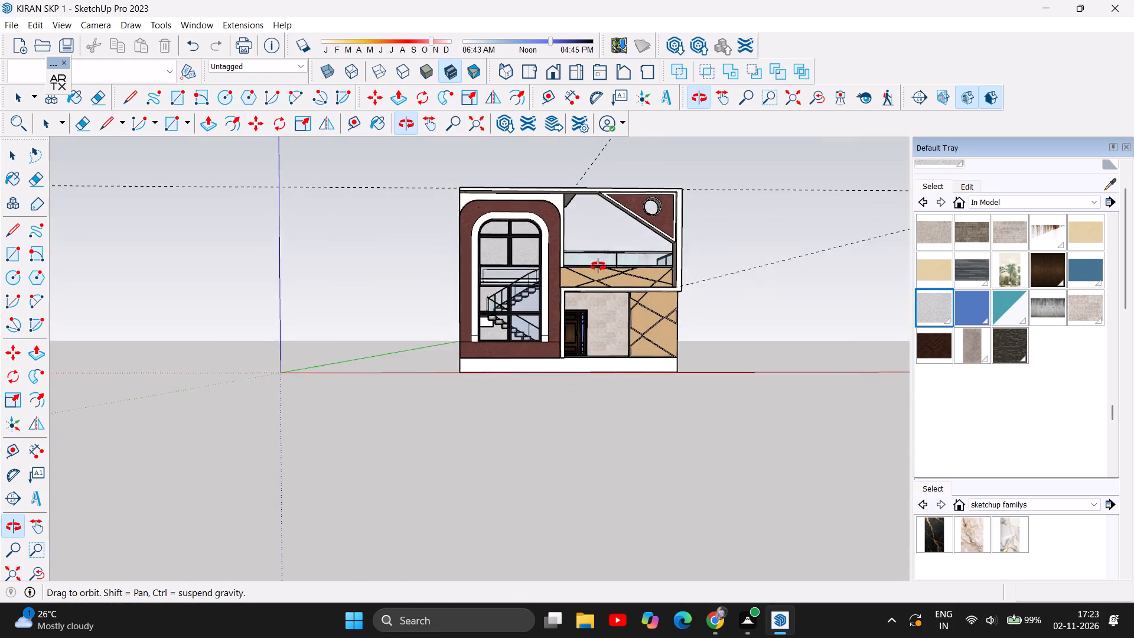
pyautogui.moveTo(598, 266); pyautogui.dragTo(610, 271)
pyautogui.scroll(3, 686, 304)
pyautogui.scroll(-2, 461, 376)
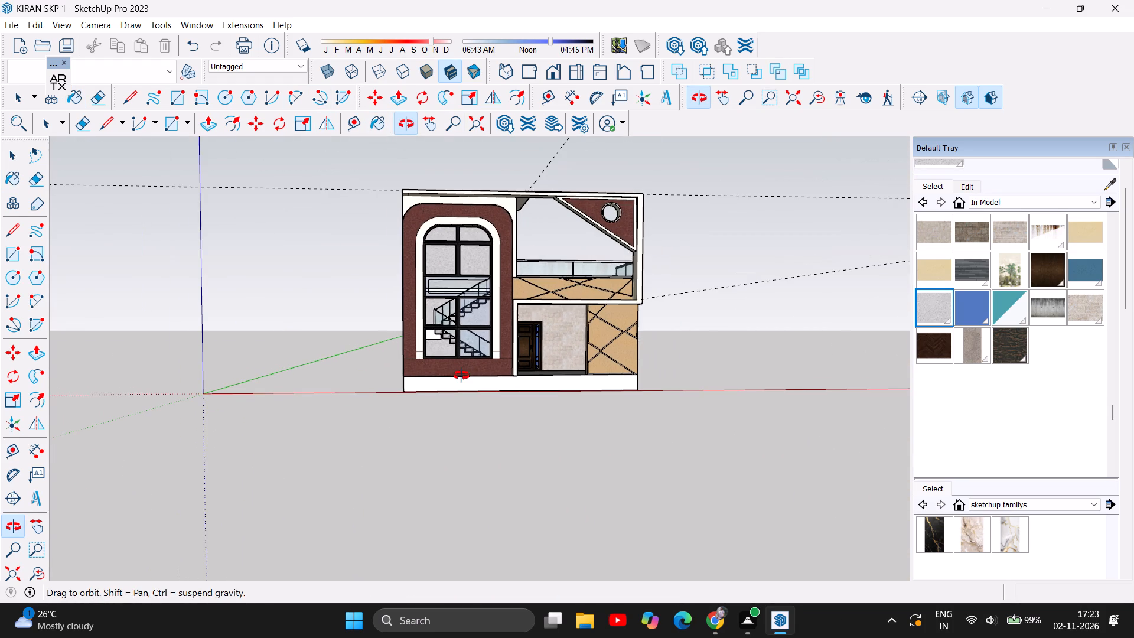
pyautogui.scroll(3, 709, 276)
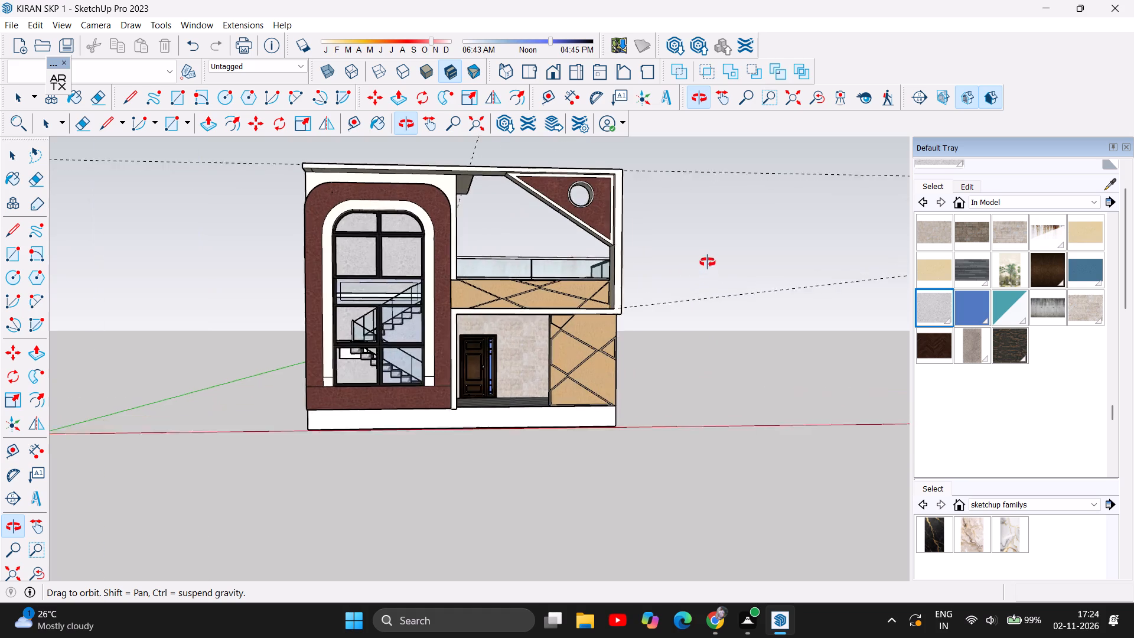
pyautogui.scroll(2, 708, 262)
pyautogui.moveTo(684, 387); pyautogui.dragTo(682, 437)
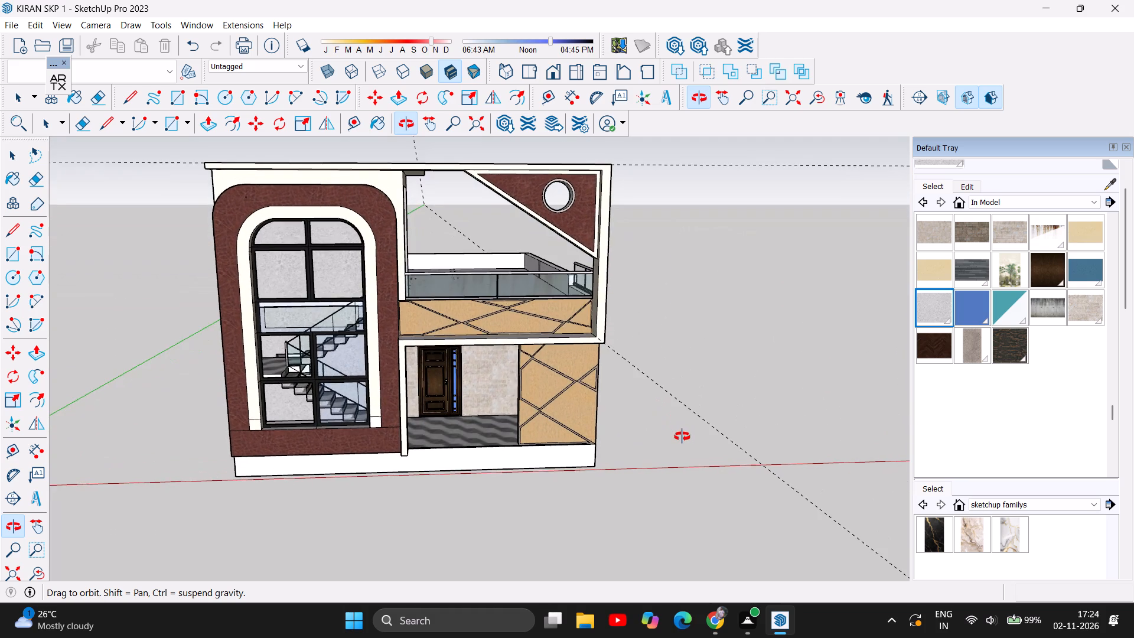
pyautogui.moveTo(682, 437); pyautogui.dragTo(687, 423)
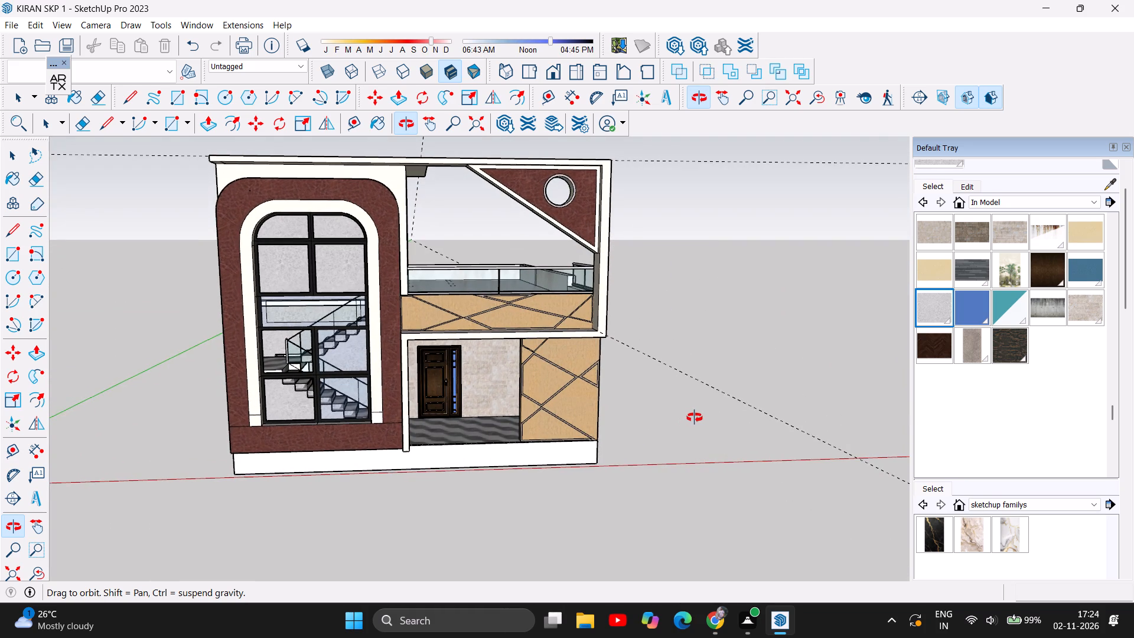
pyautogui.hotkey('ctrl', 's')
# Inspect the grey stone diagonal strips on the entrance panel up close, and check them against the whole facade.
pyautogui.scroll(-4, 586, 494)
pyautogui.scroll(1, 569, 438)
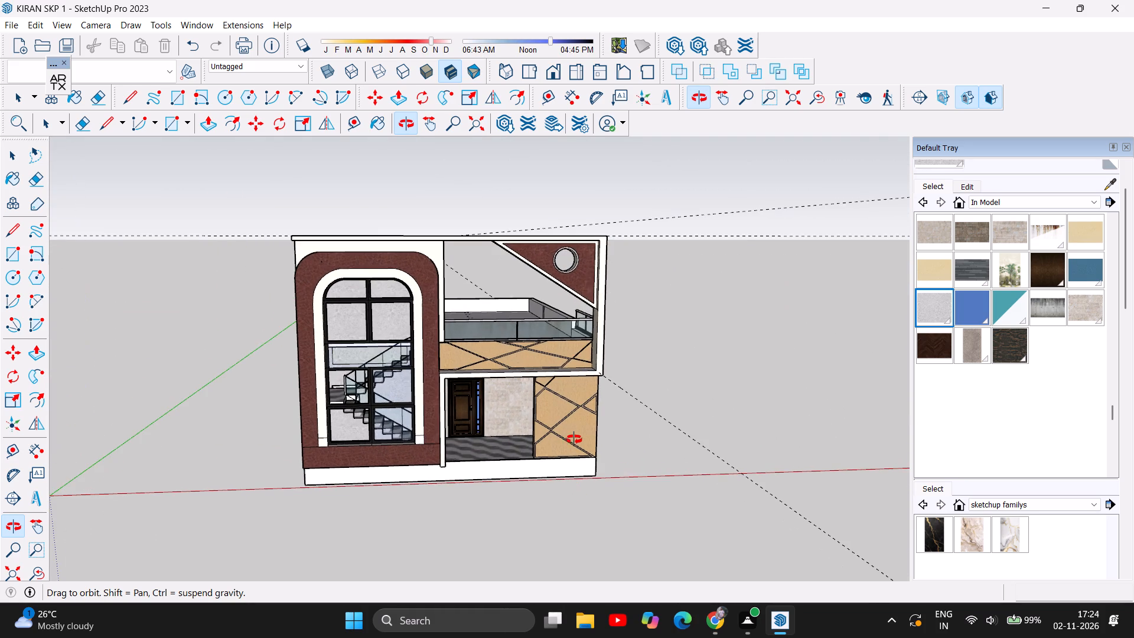
pyautogui.moveTo(716, 474); pyautogui.dragTo(686, 408)
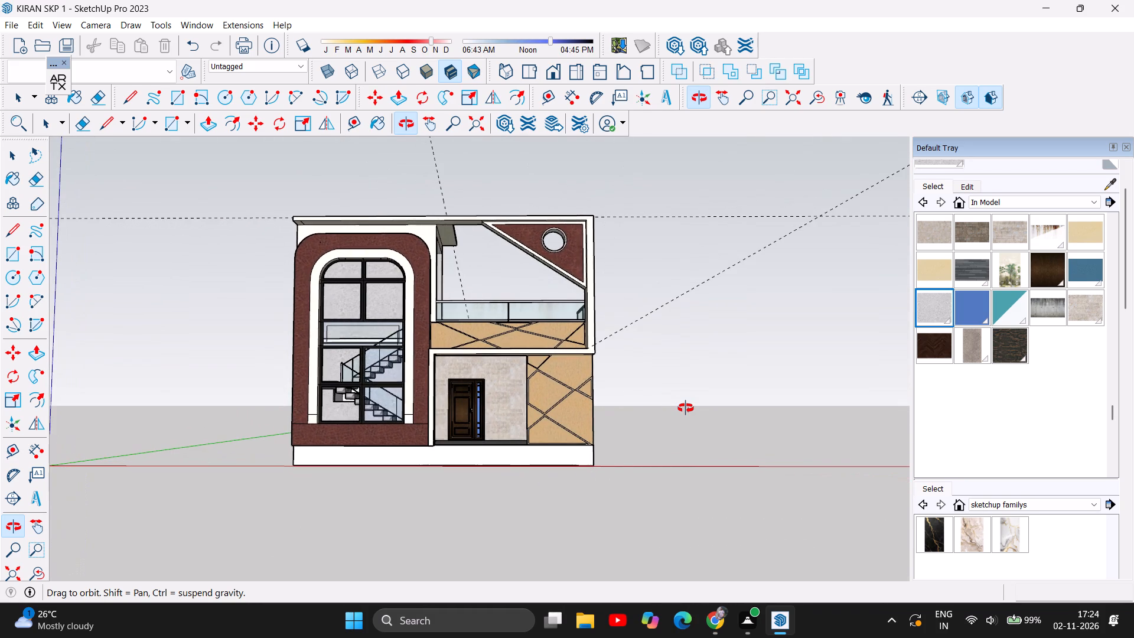
pyautogui.moveTo(686, 408); pyautogui.dragTo(686, 409)
pyautogui.scroll(6, 526, 433)
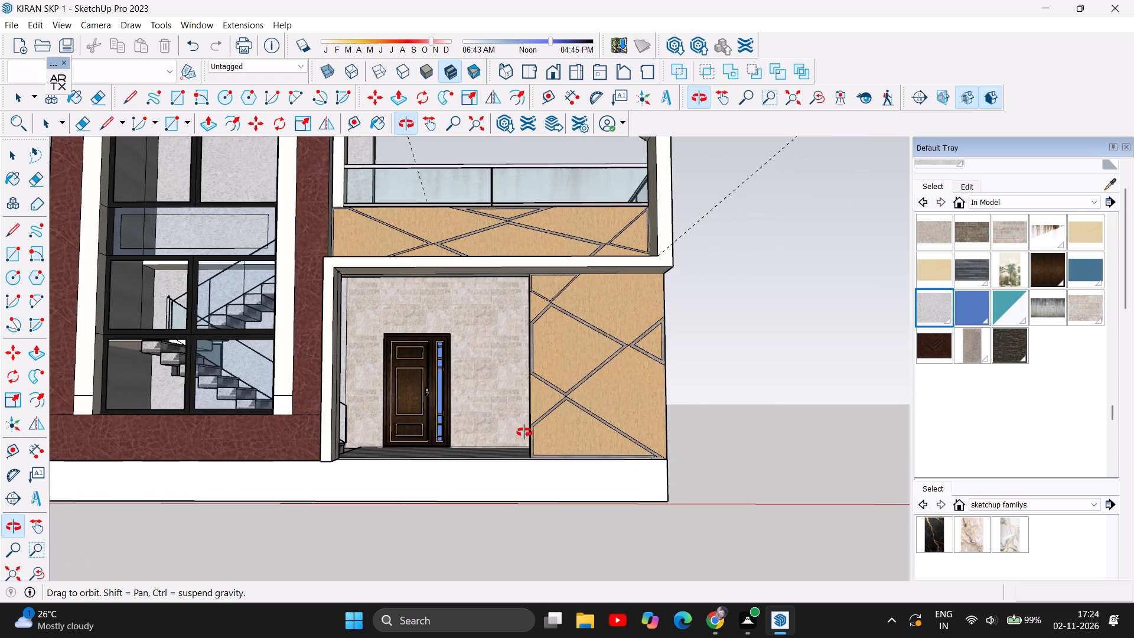
pyautogui.scroll(8, 582, 389)
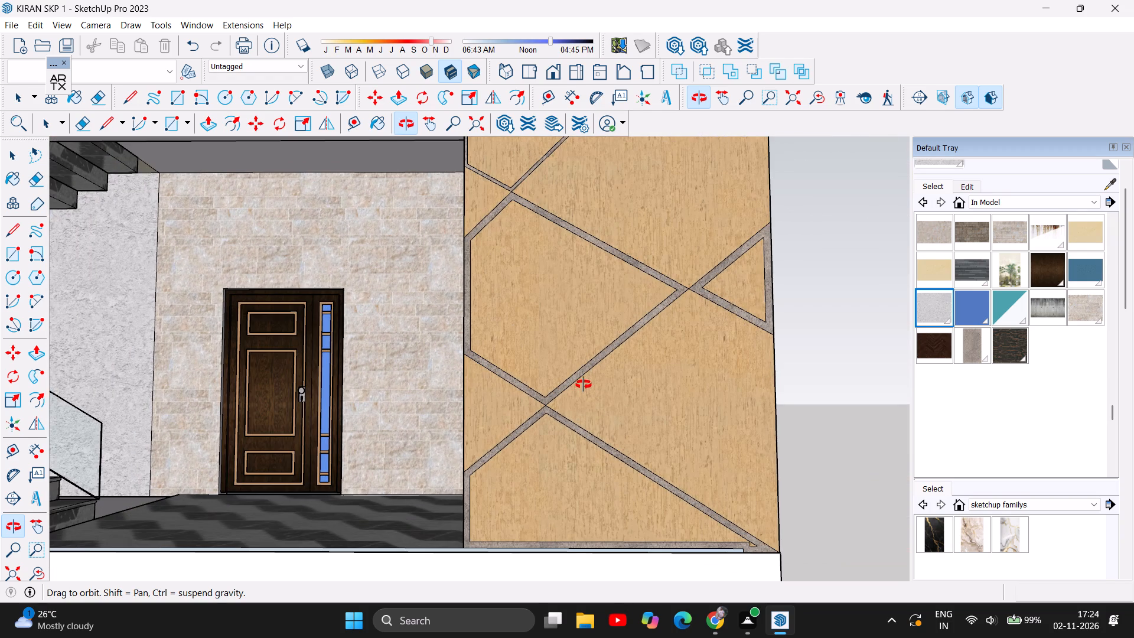
pyautogui.scroll(10, 584, 385)
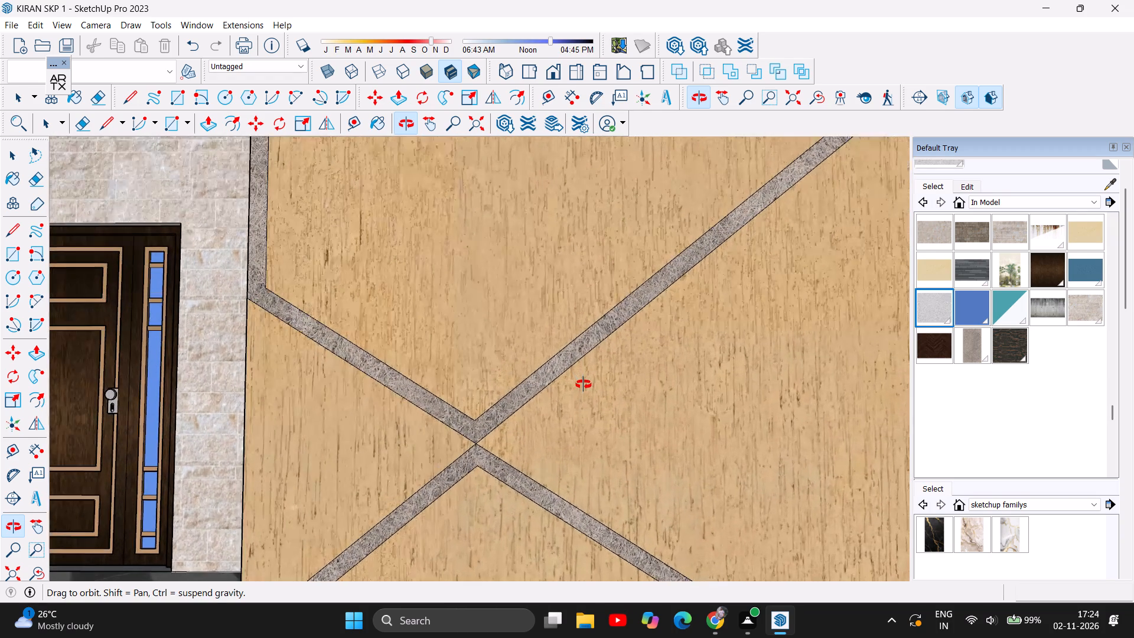
pyautogui.scroll(10, 543, 387)
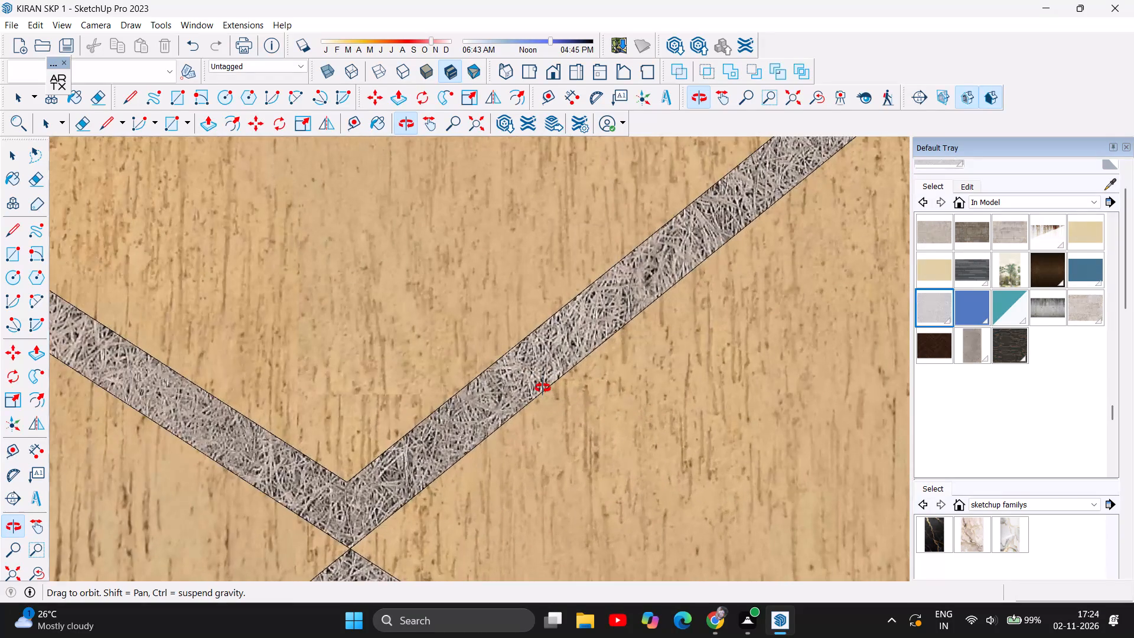
pyautogui.scroll(-15, 543, 388)
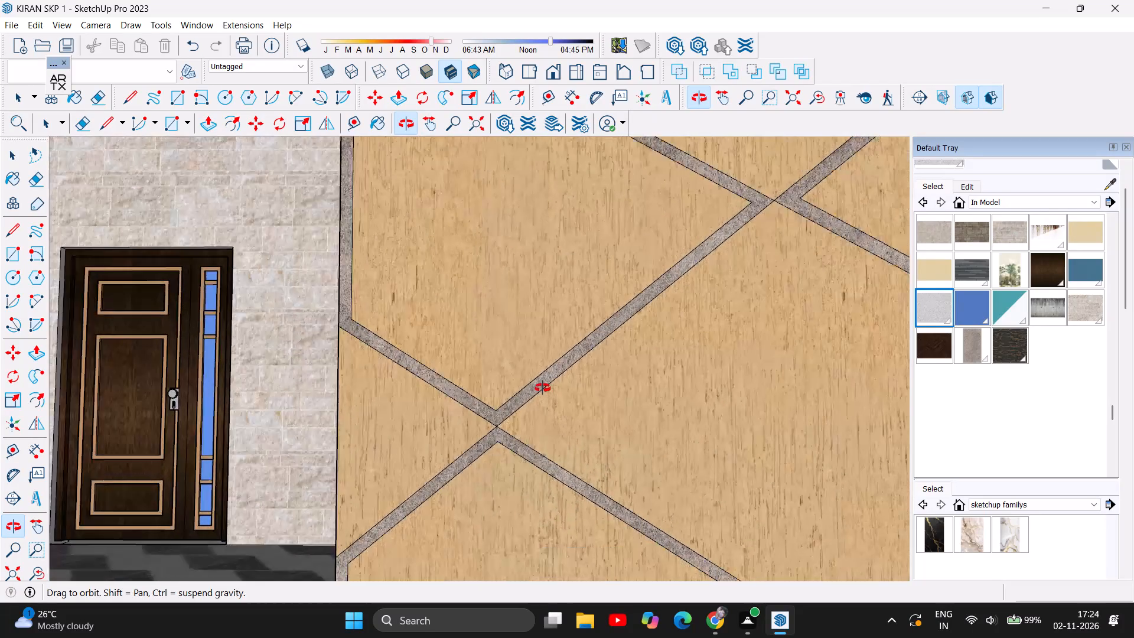
pyautogui.scroll(-10, 543, 388)
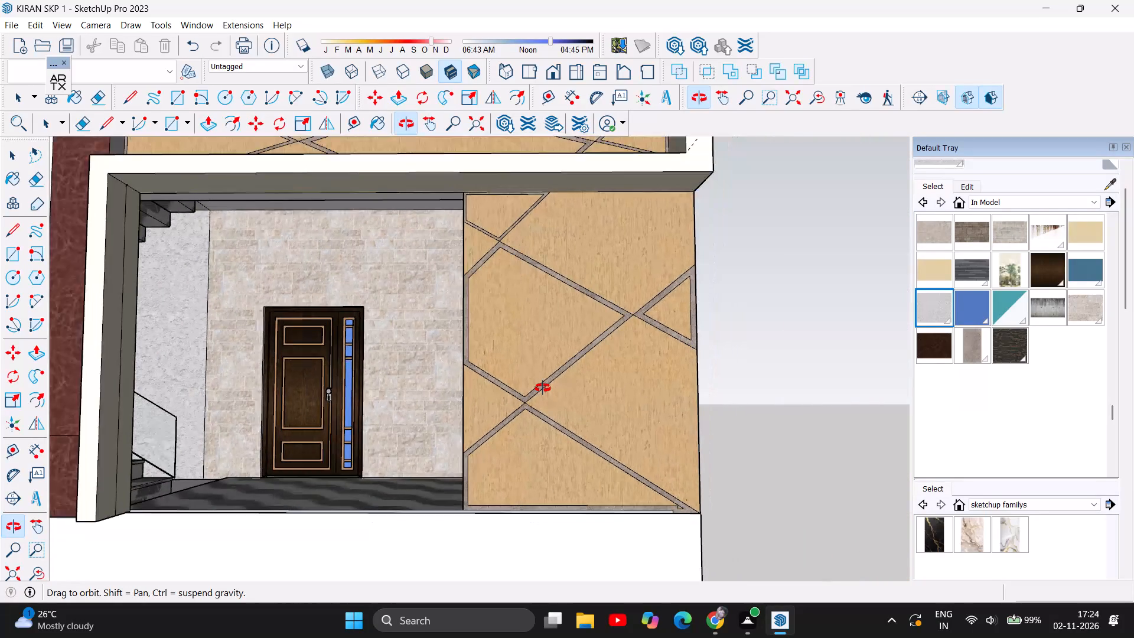
pyautogui.scroll(-11, 543, 388)
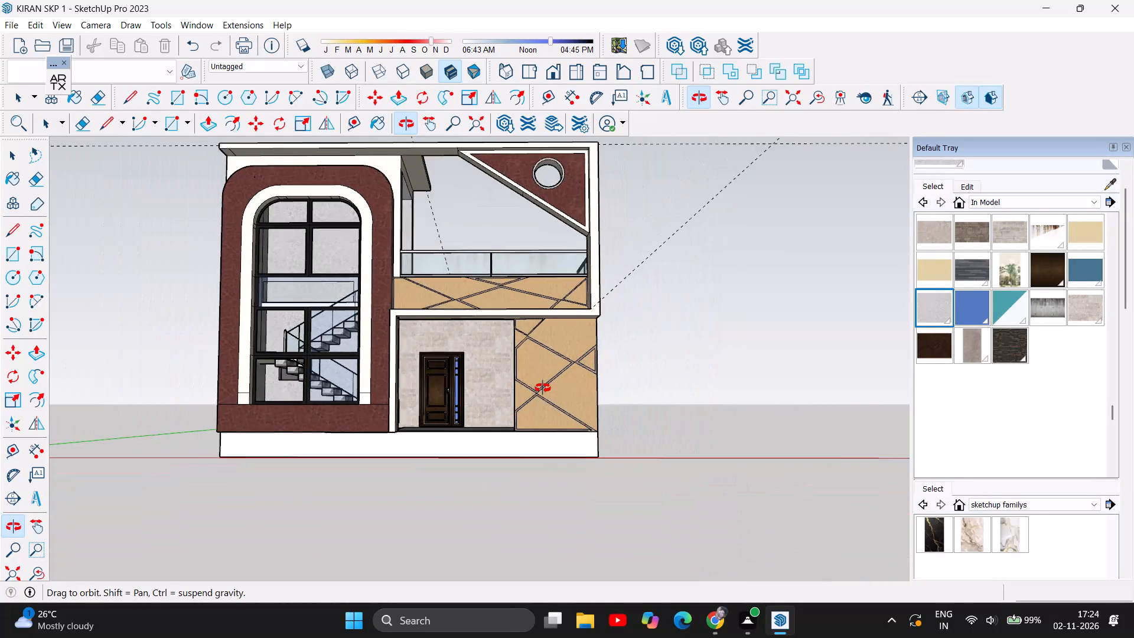
pyautogui.scroll(-1, 543, 388)
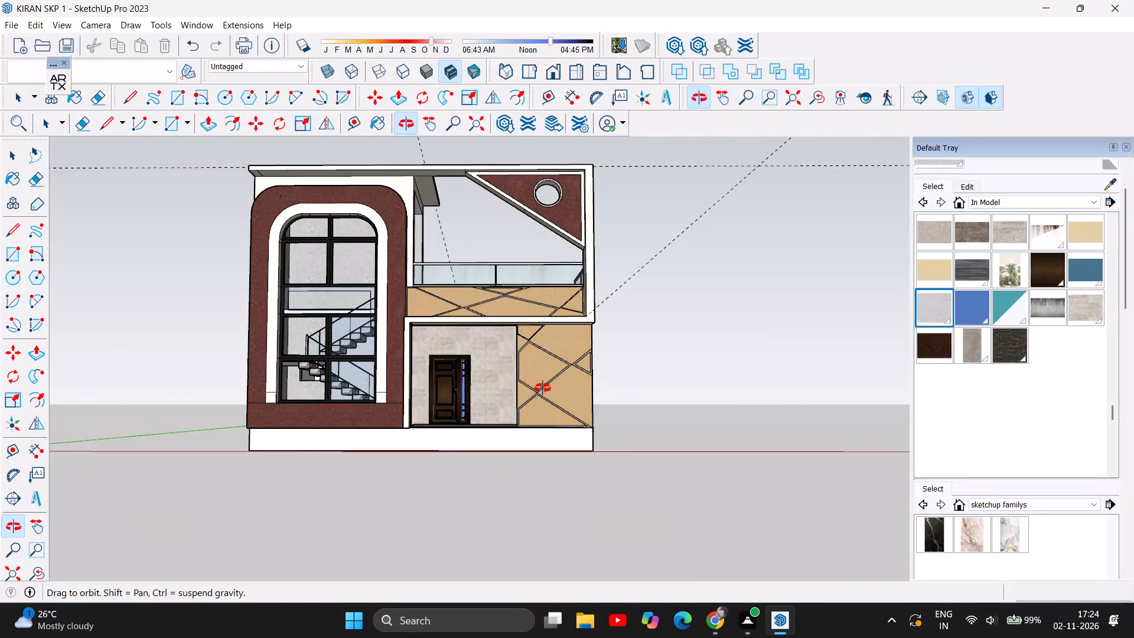
pyautogui.scroll(1, 543, 388)
pyautogui.scroll(-4, 543, 388)
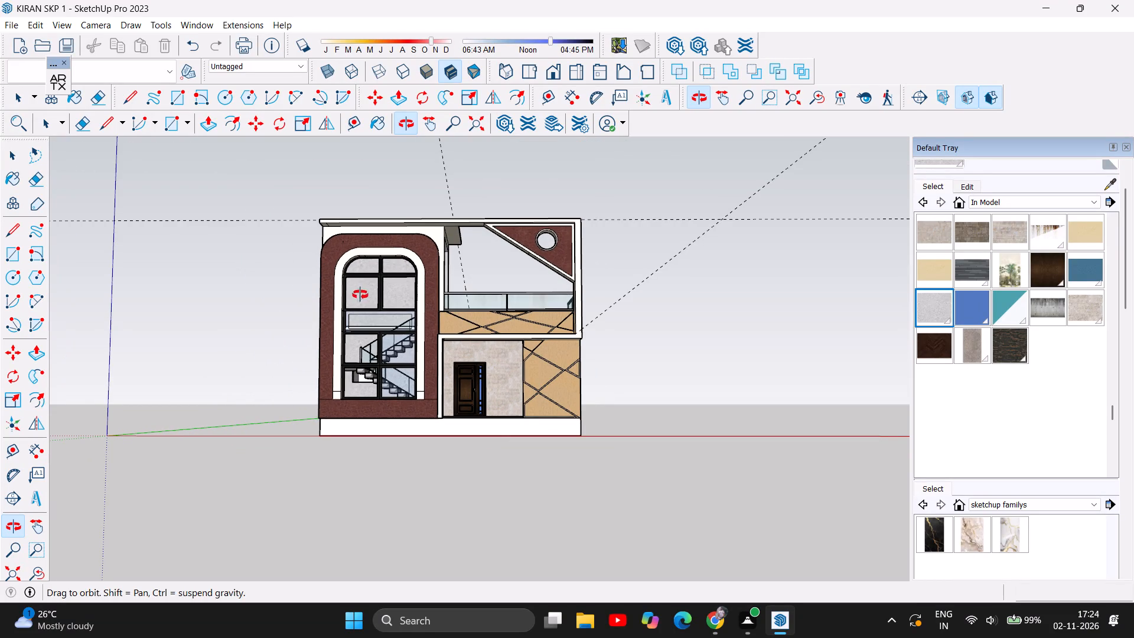
# Delete all guide lines from the model and save it.
pyautogui.click(41, 29)
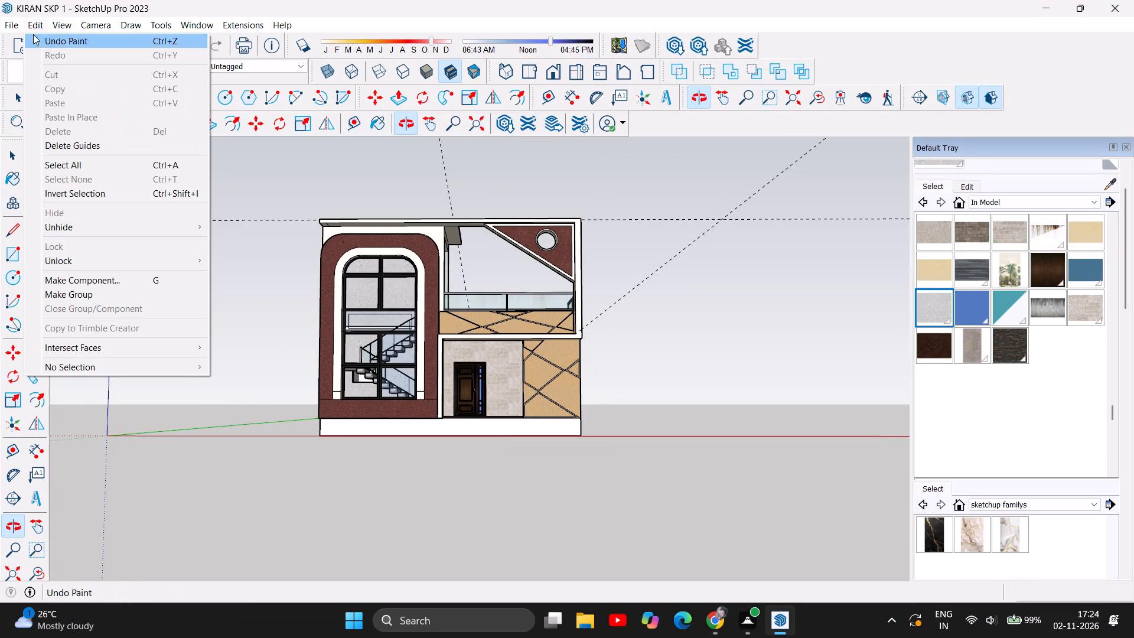
pyautogui.click(64, 144)
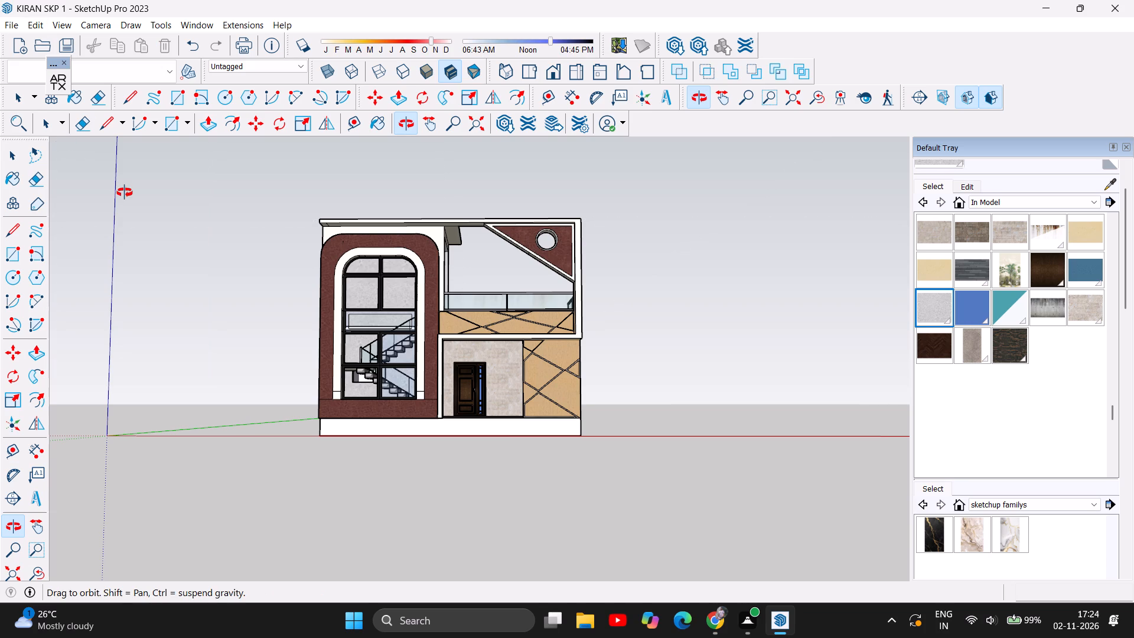
pyautogui.hotkey('ctrl', 's')
# Capture a rectangular screenshot of the house's full front facade.
pyautogui.press('Print')
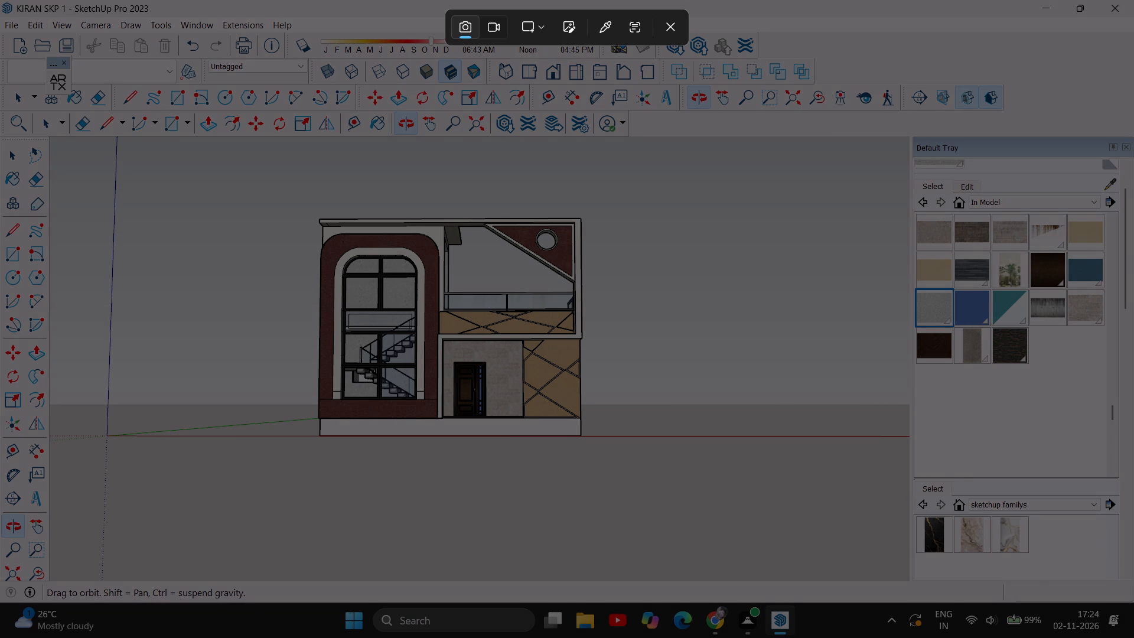
pyautogui.moveTo(260, 191); pyautogui.dragTo(595, 198)
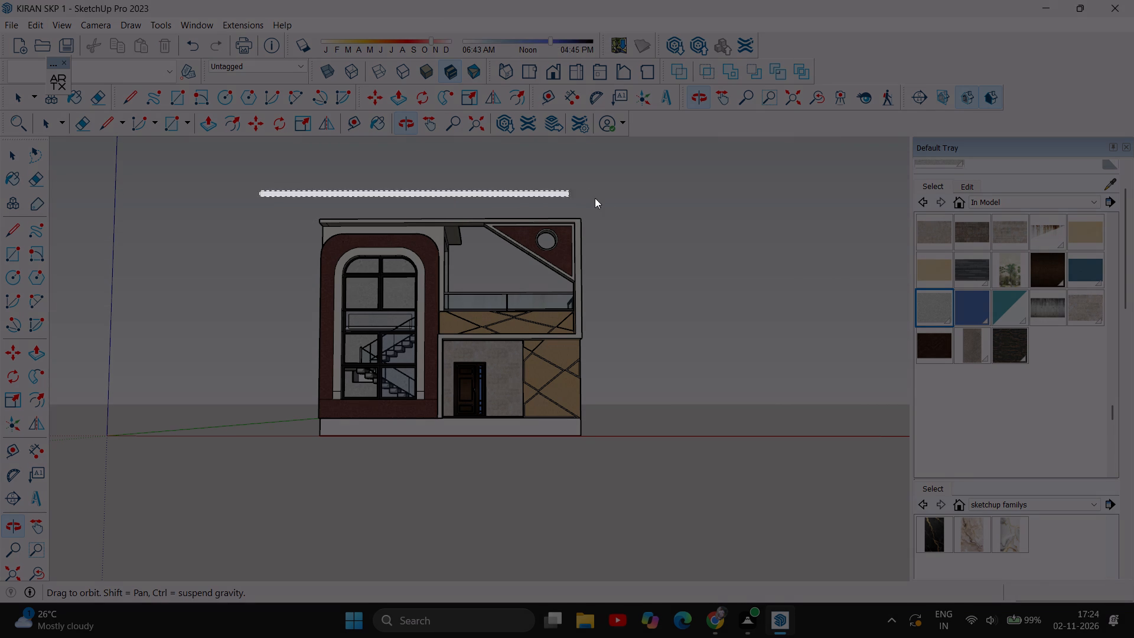
pyautogui.moveTo(595, 198); pyautogui.dragTo(637, 459)
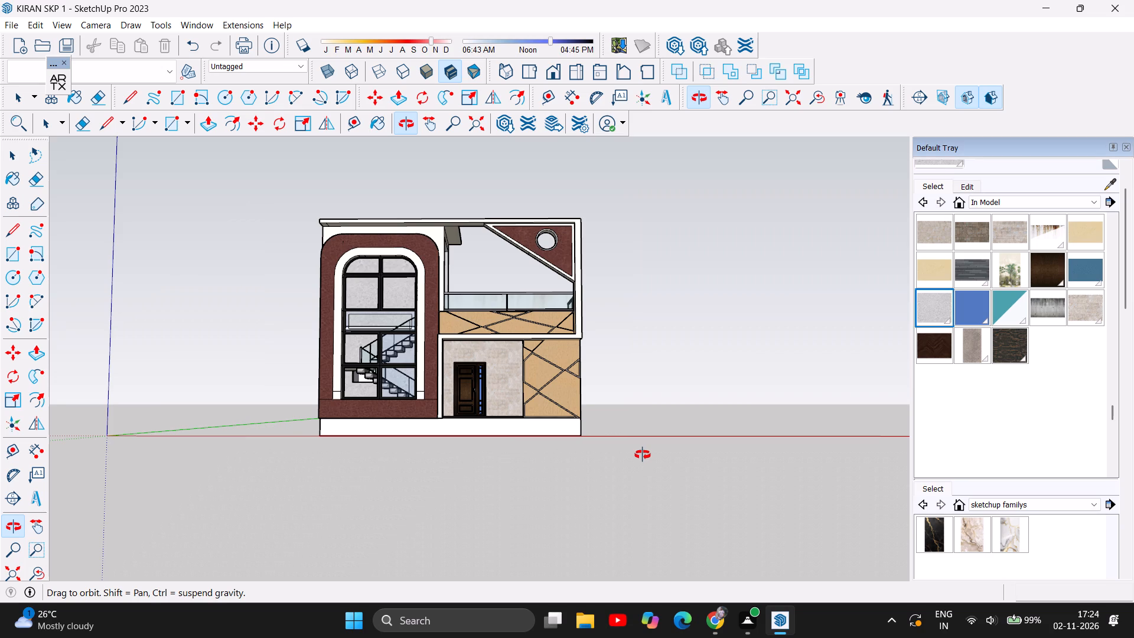
# Save the front facade screenshot as a PNG in the Screenshots folder under its default name and close it.
pyautogui.click(996, 569)
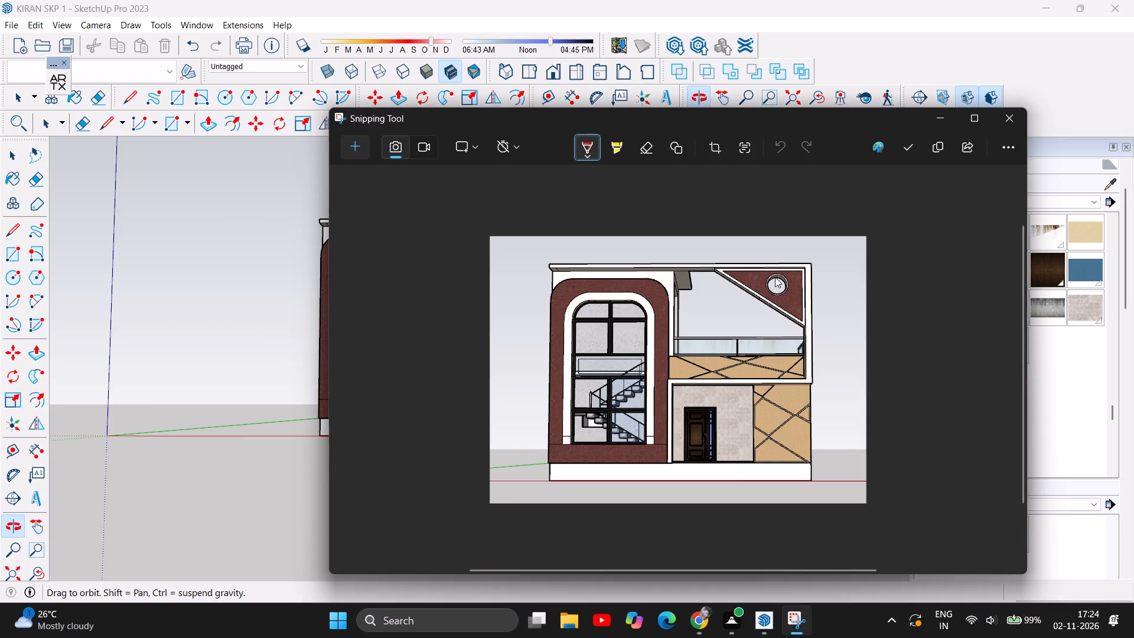
pyautogui.click(908, 151)
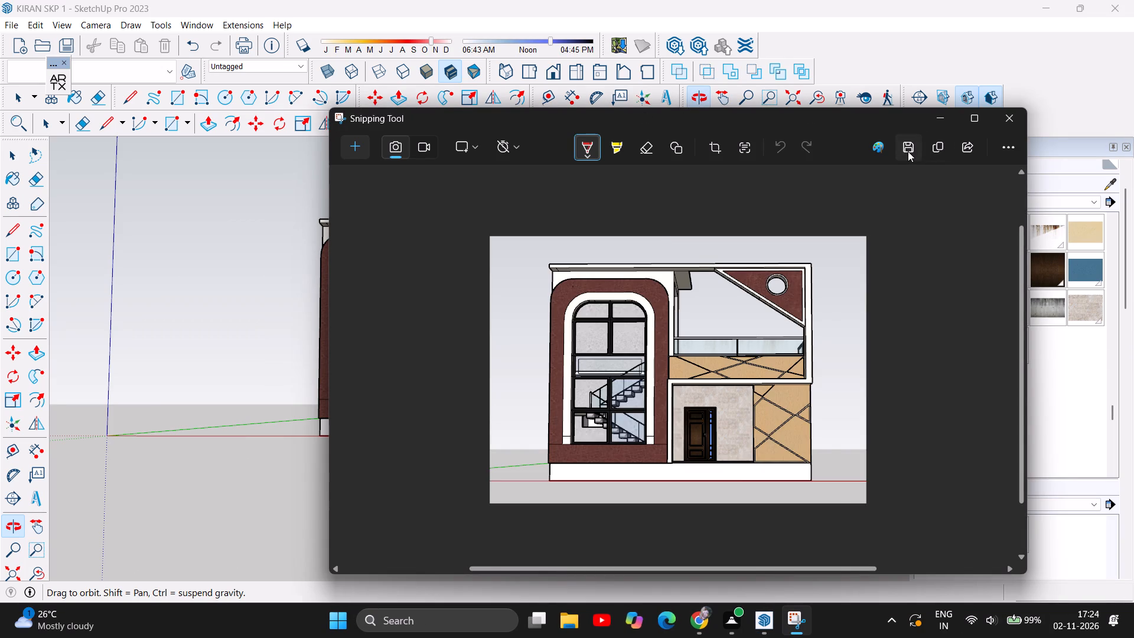
pyautogui.click(762, 452)
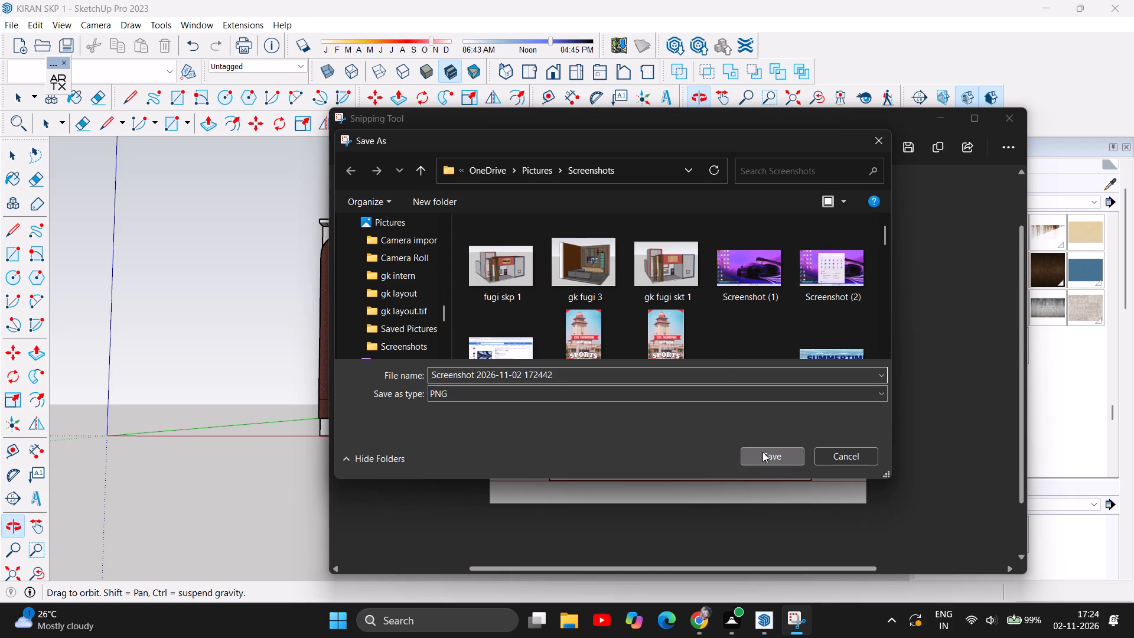
pyautogui.click(607, 313)
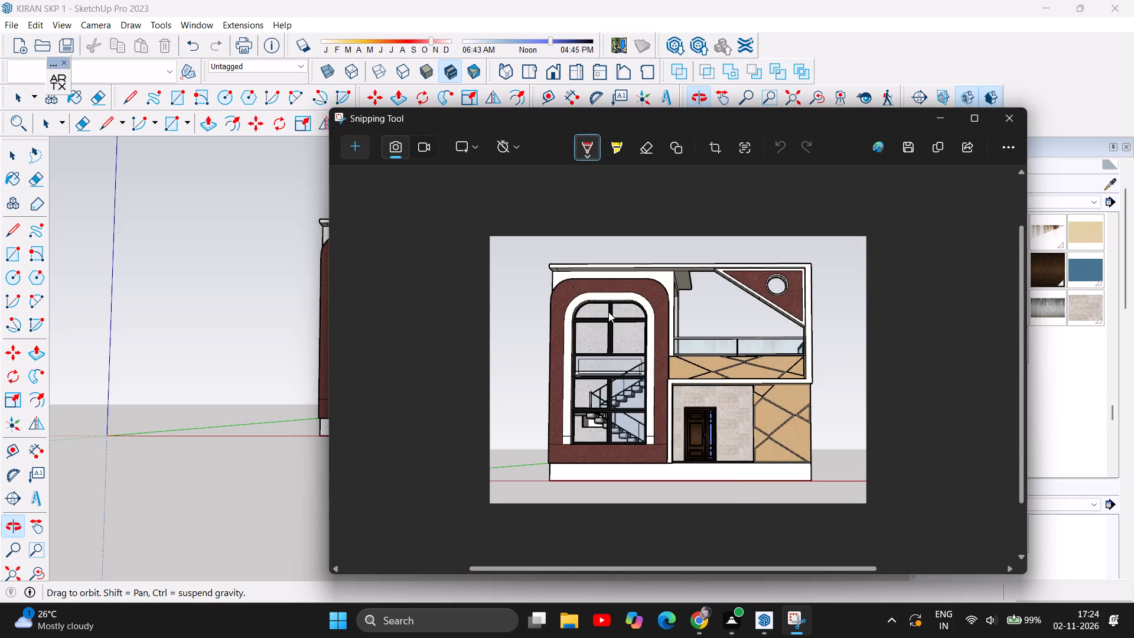
pyautogui.click(1010, 121)
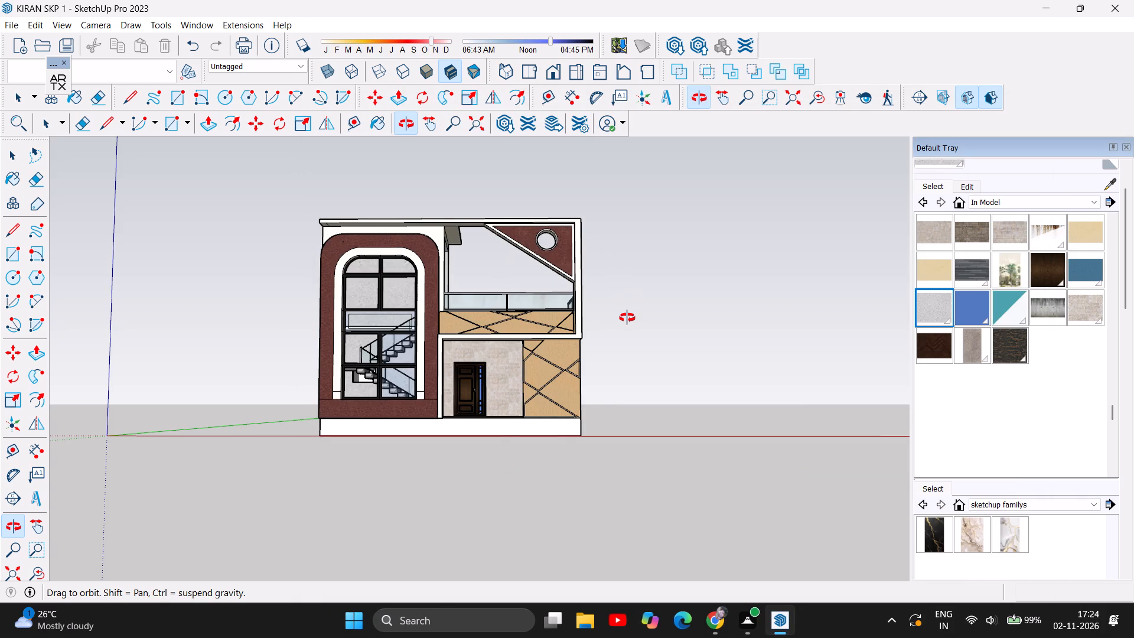
# Capture a rectangular screenshot of the house at an angle, showing the front facade and the long cream side wall beside the entrance.
pyautogui.moveTo(627, 318); pyautogui.dragTo(461, 383)
pyautogui.scroll(2, 586, 376)
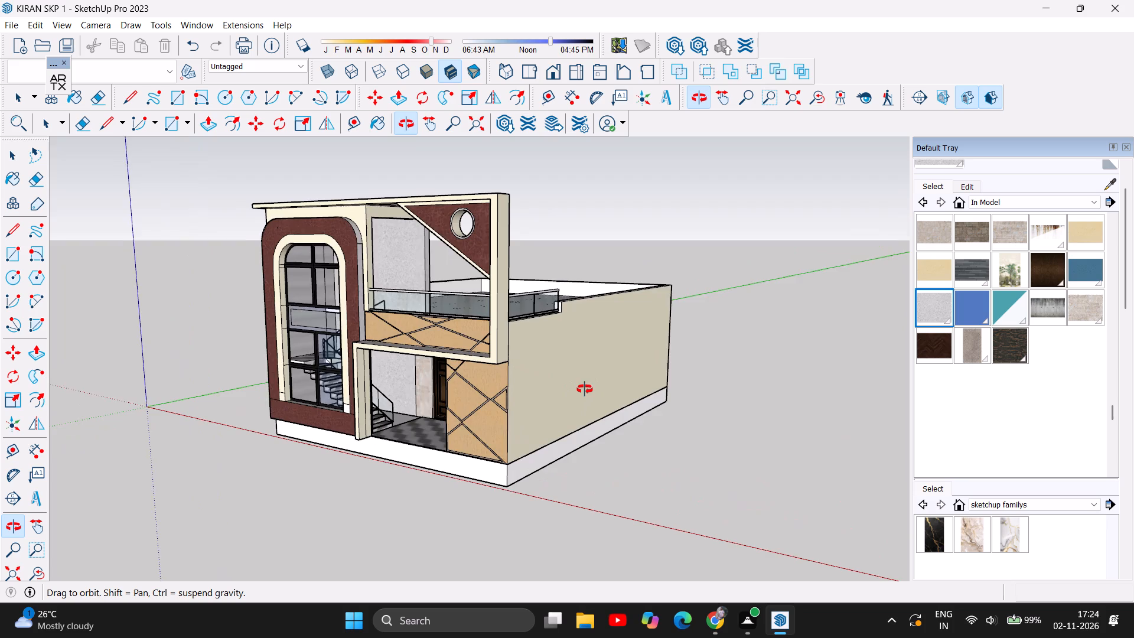
pyautogui.moveTo(584, 389); pyautogui.dragTo(563, 393)
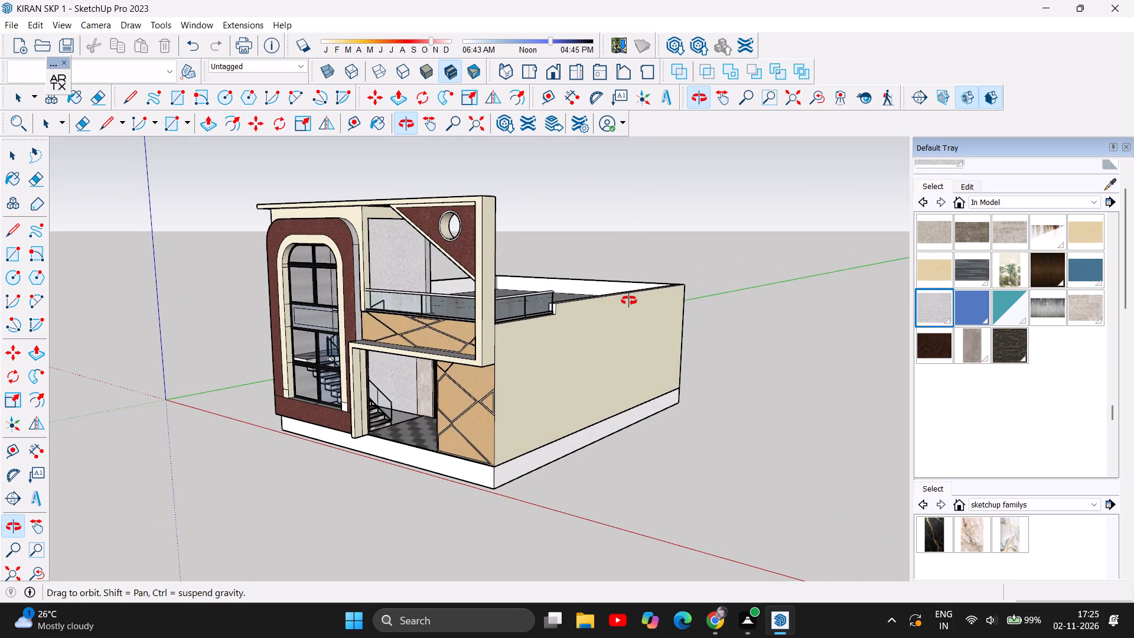
pyautogui.press('Print')
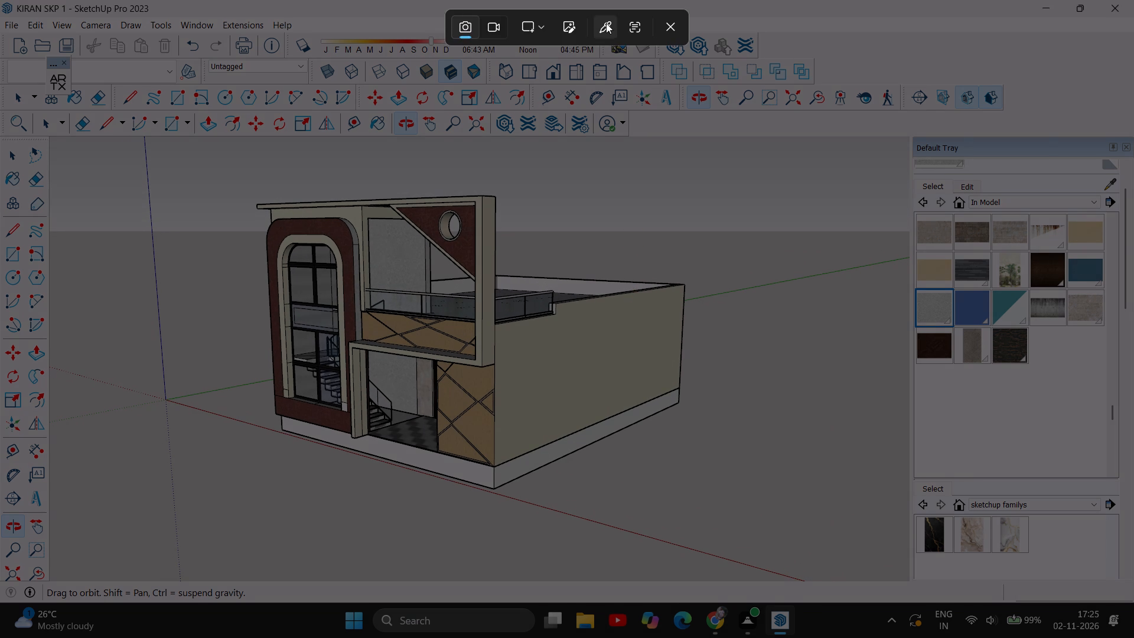
pyautogui.moveTo(164, 161); pyautogui.dragTo(757, 490)
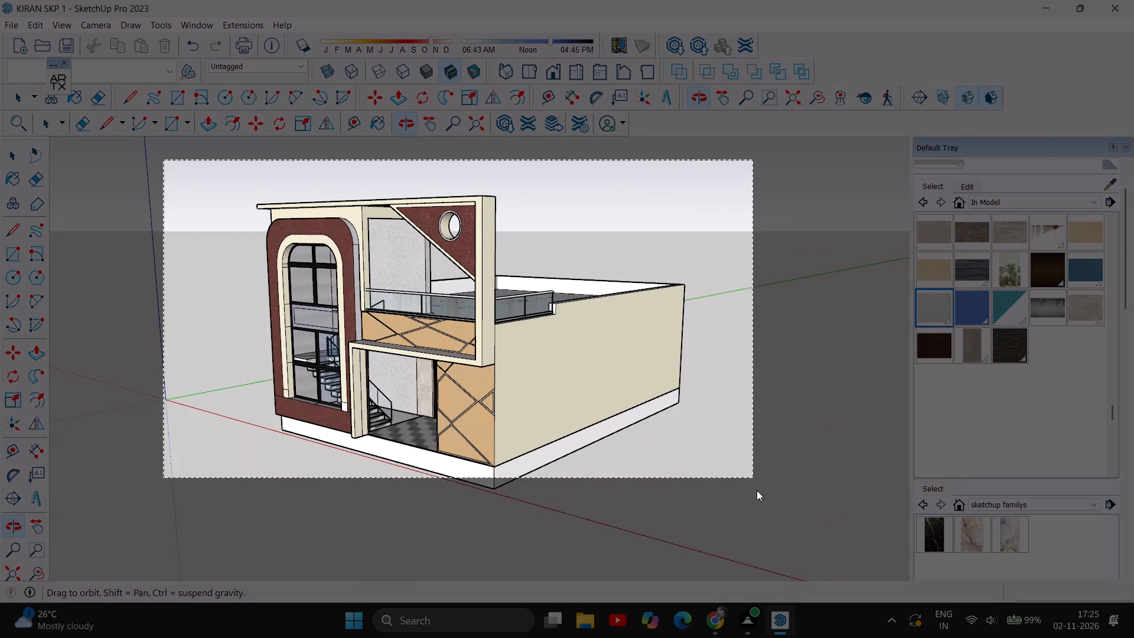
pyautogui.moveTo(757, 490); pyautogui.dragTo(744, 505)
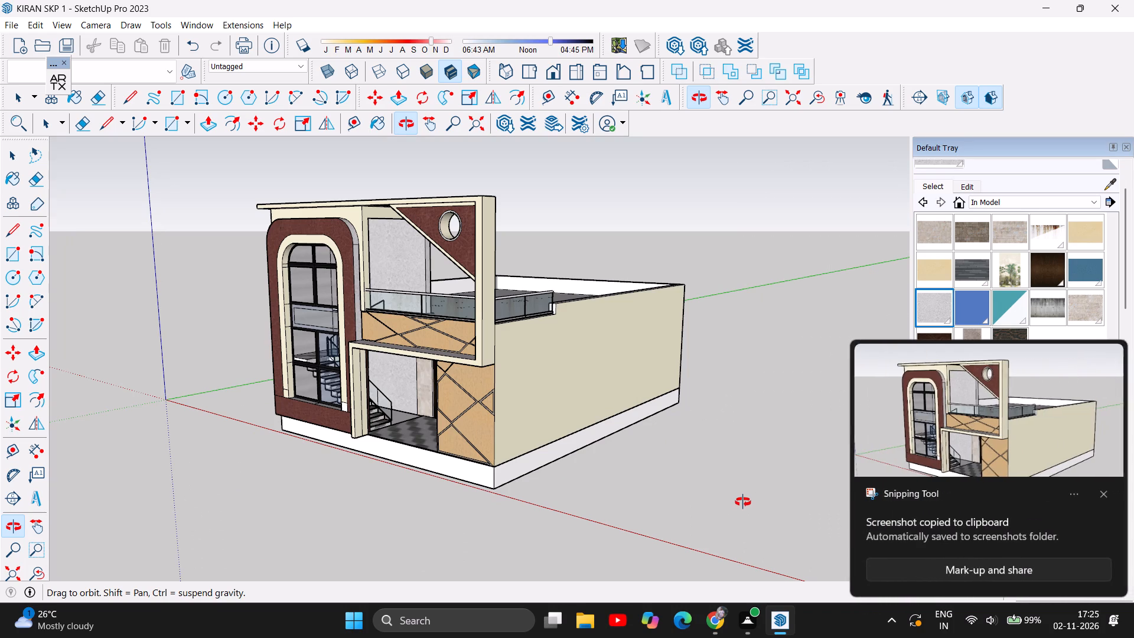
# Save the angled-view screenshot as a PNG in the Screenshots folder under its default name and close it.
pyautogui.click(1024, 572)
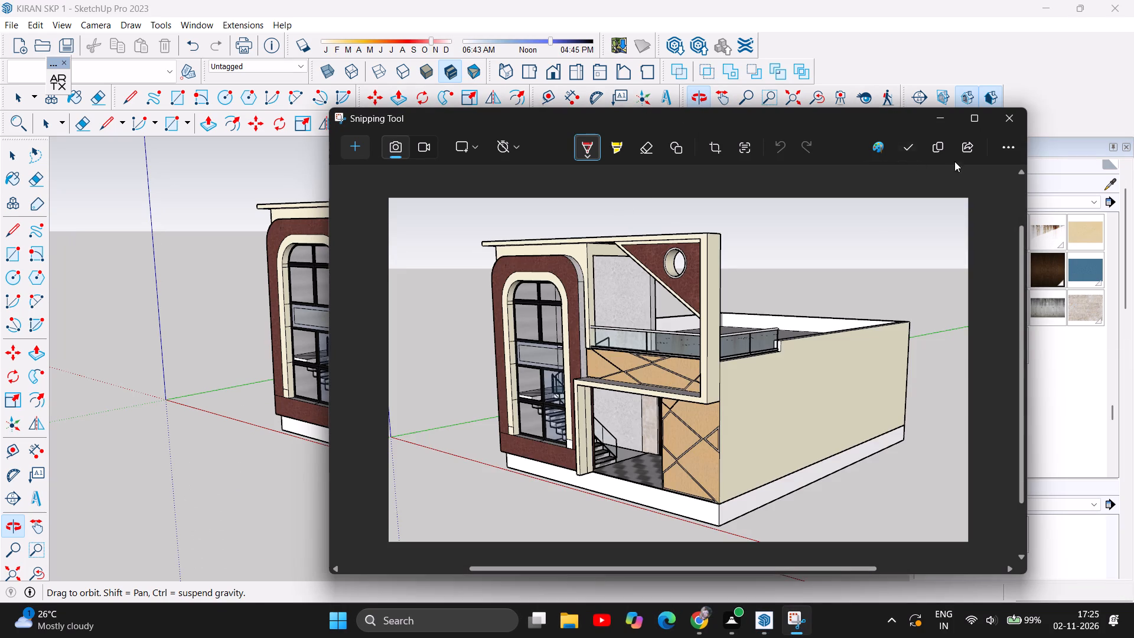
pyautogui.click(915, 150)
pyautogui.click(781, 454)
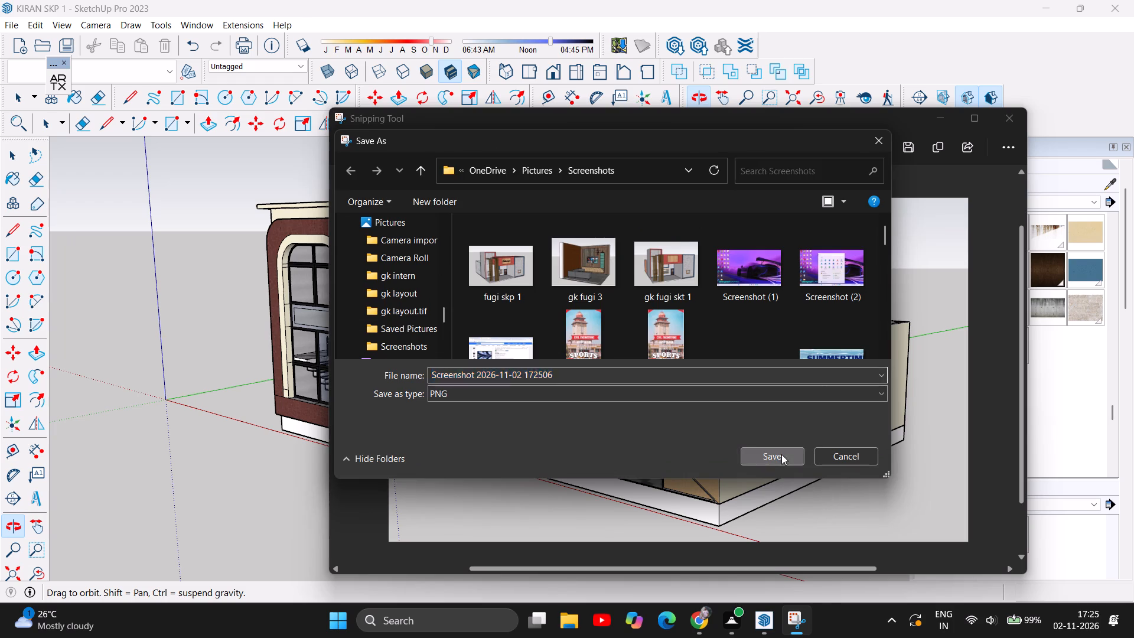
pyautogui.click(598, 305)
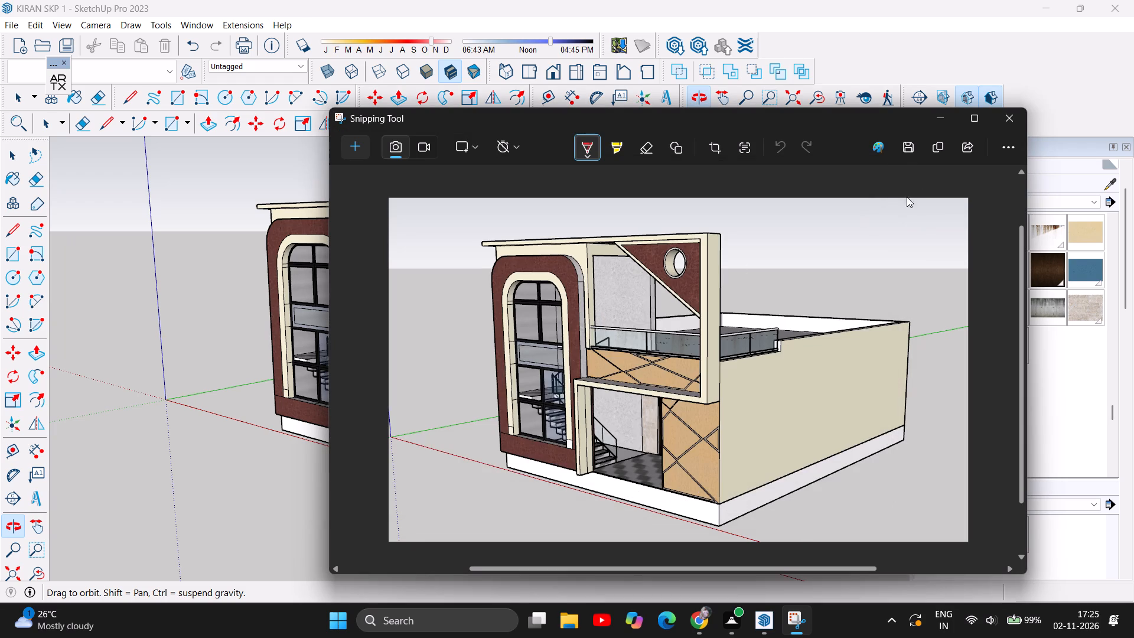
pyautogui.click(1000, 118)
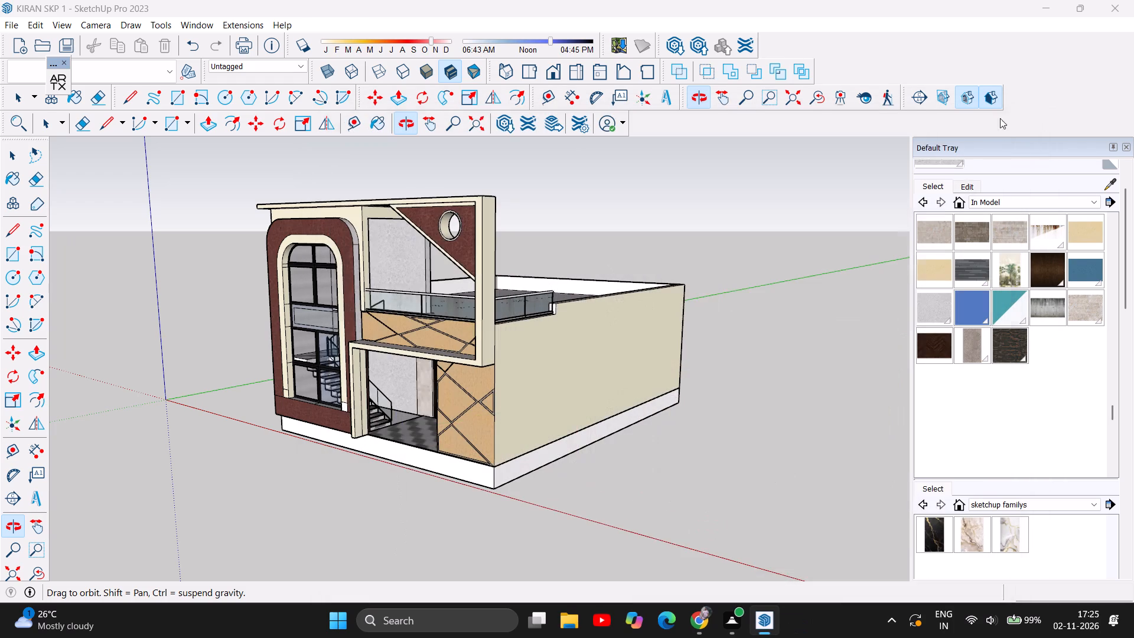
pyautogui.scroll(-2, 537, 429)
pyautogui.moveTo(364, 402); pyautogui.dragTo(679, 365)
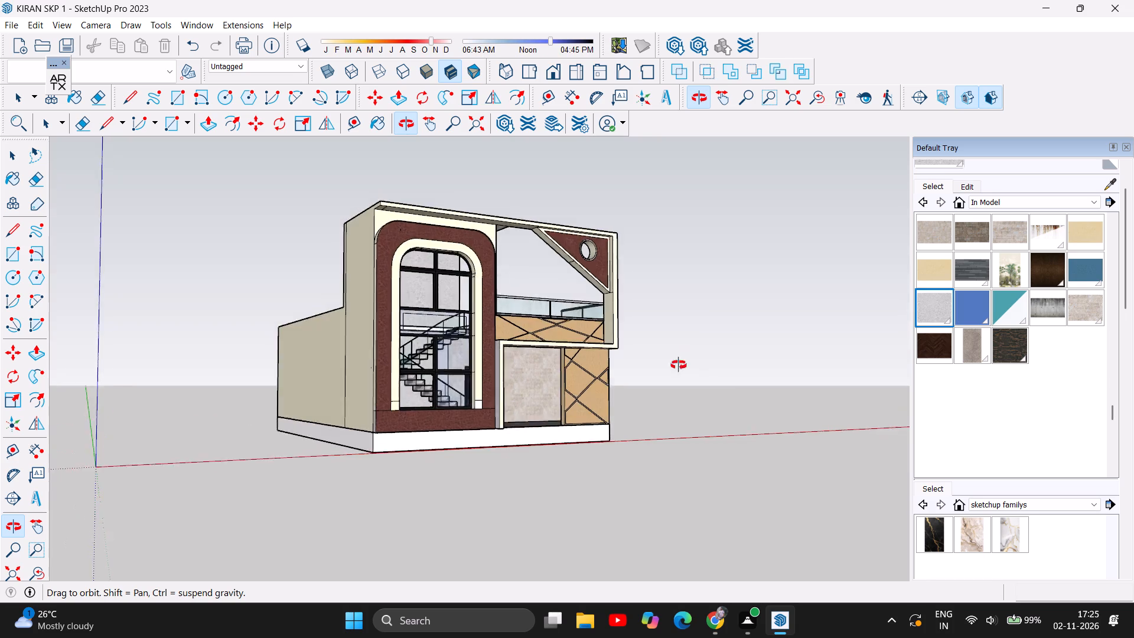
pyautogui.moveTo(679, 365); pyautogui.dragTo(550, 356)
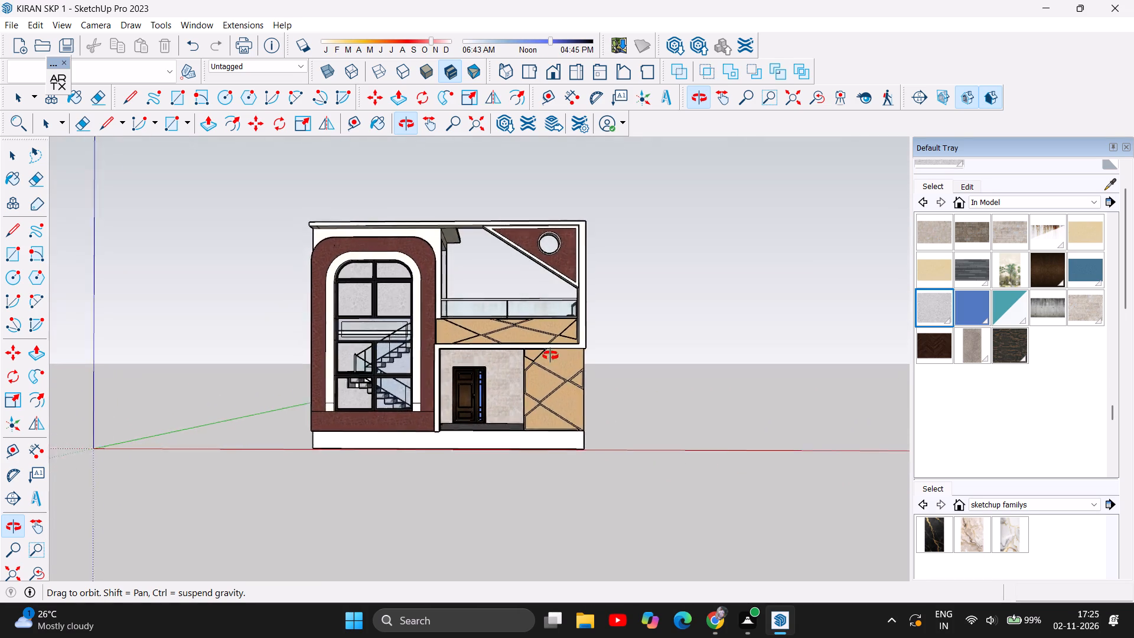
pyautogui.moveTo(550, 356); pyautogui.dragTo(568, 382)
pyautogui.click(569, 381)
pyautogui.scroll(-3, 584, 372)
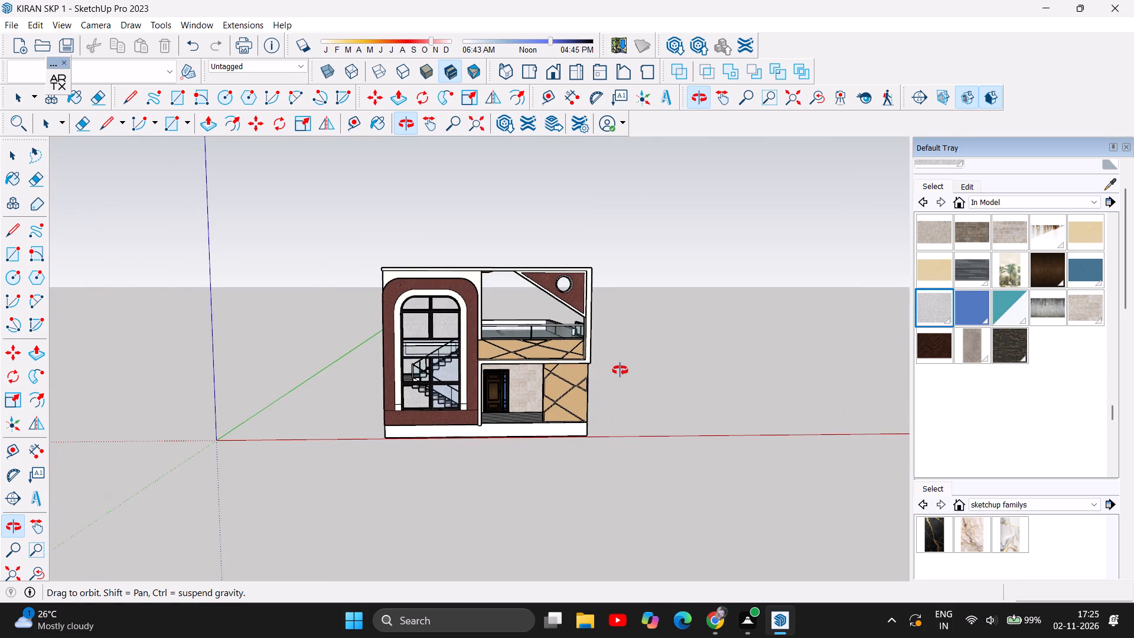